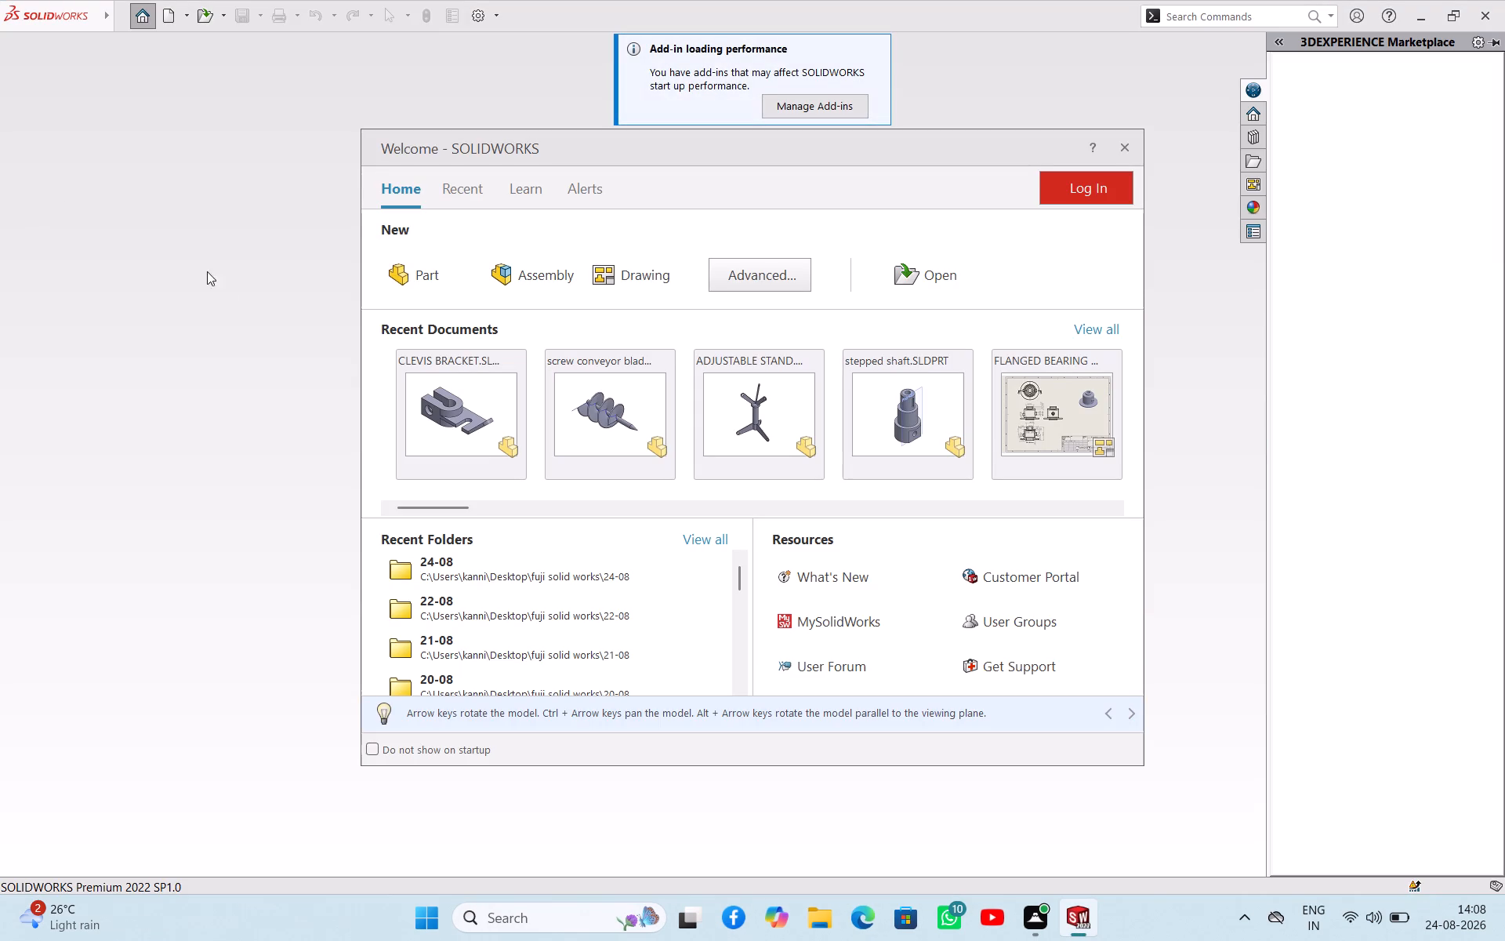
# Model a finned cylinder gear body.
# Create a new part document.
pyautogui.click(386, 276)
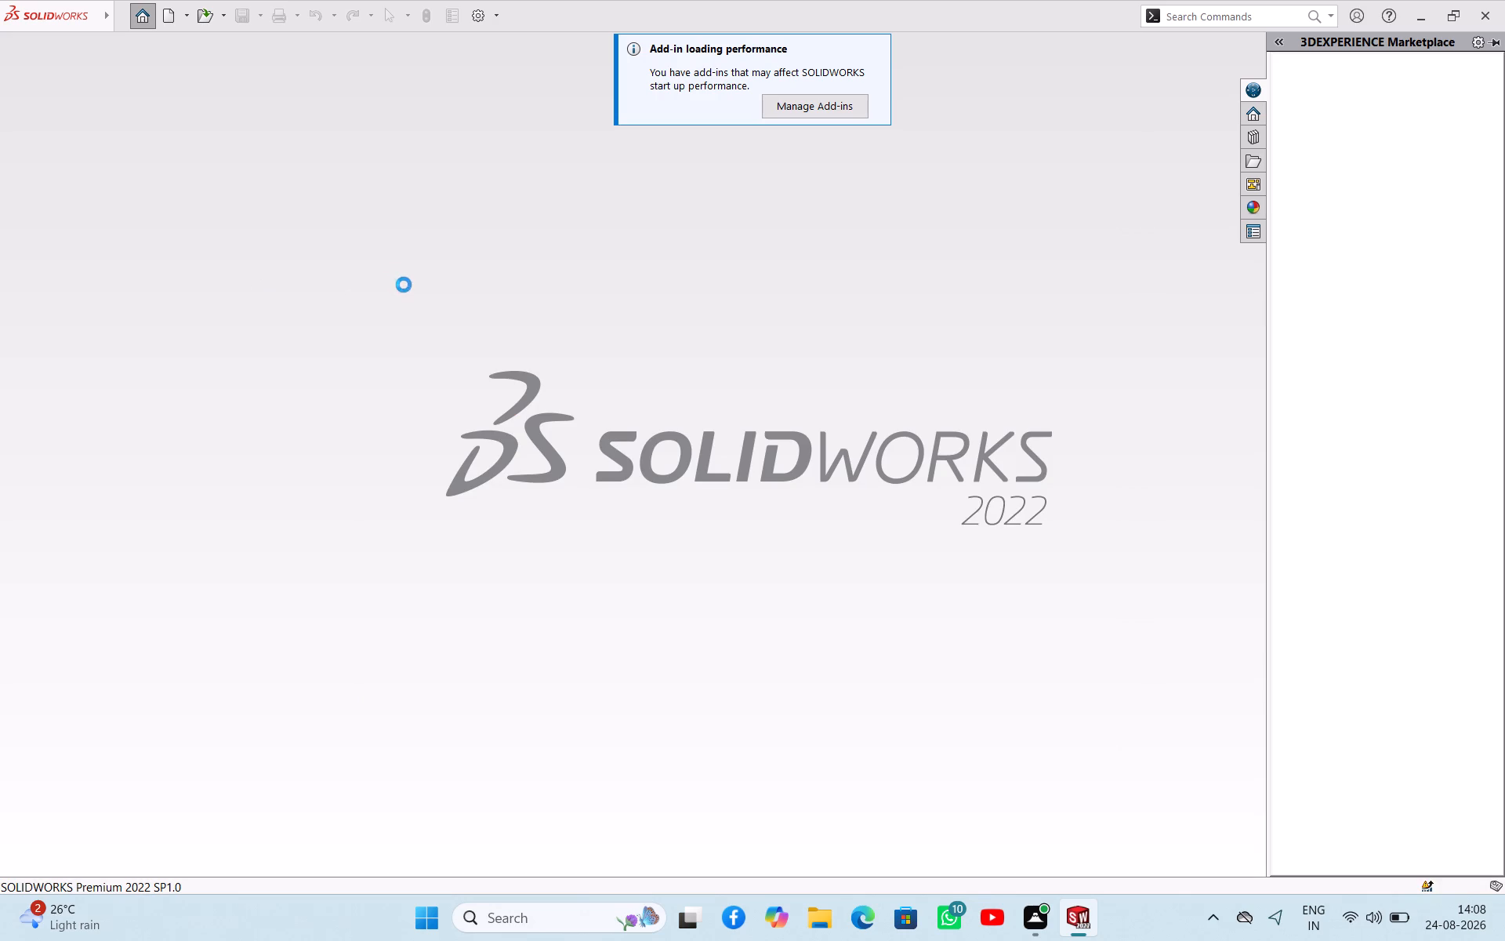
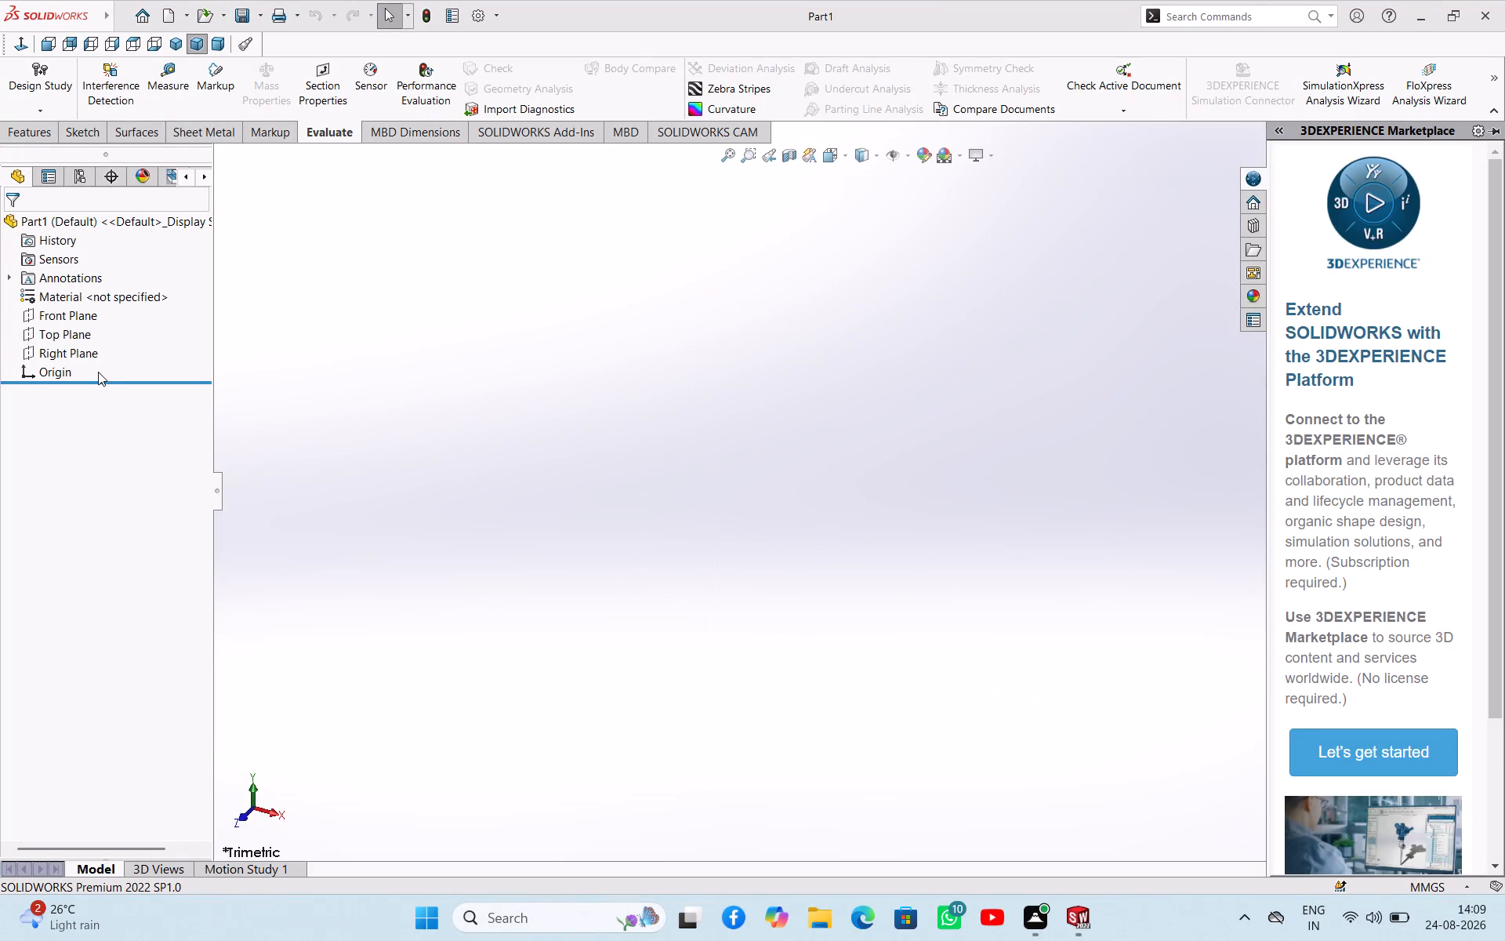
# Start a new sketch on the Front Plane.
pyautogui.click(78, 319)
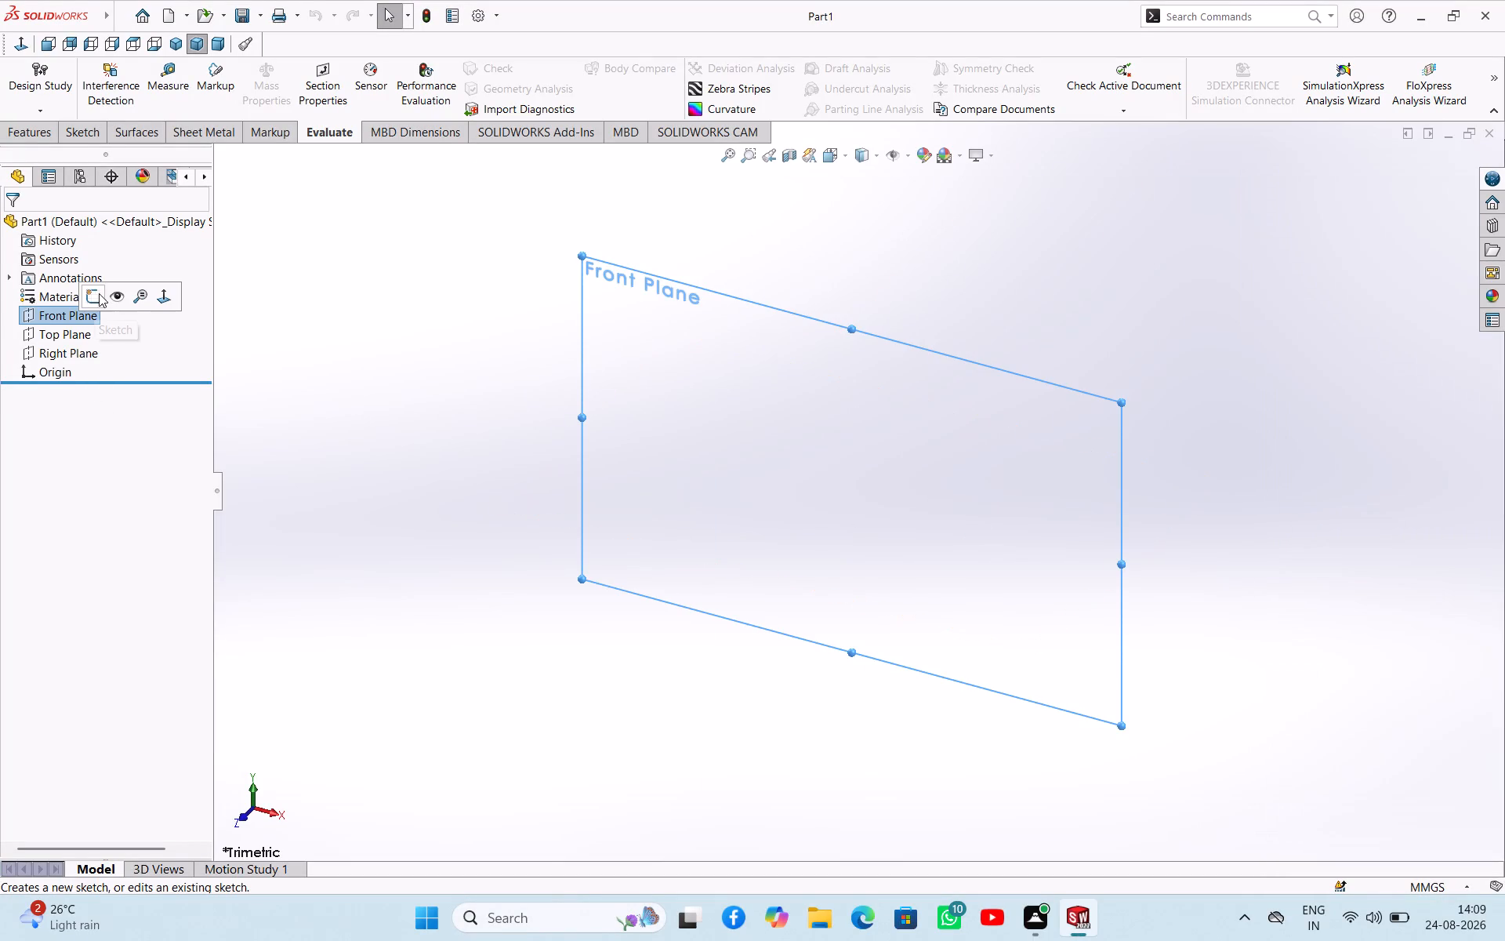
pyautogui.click(102, 292)
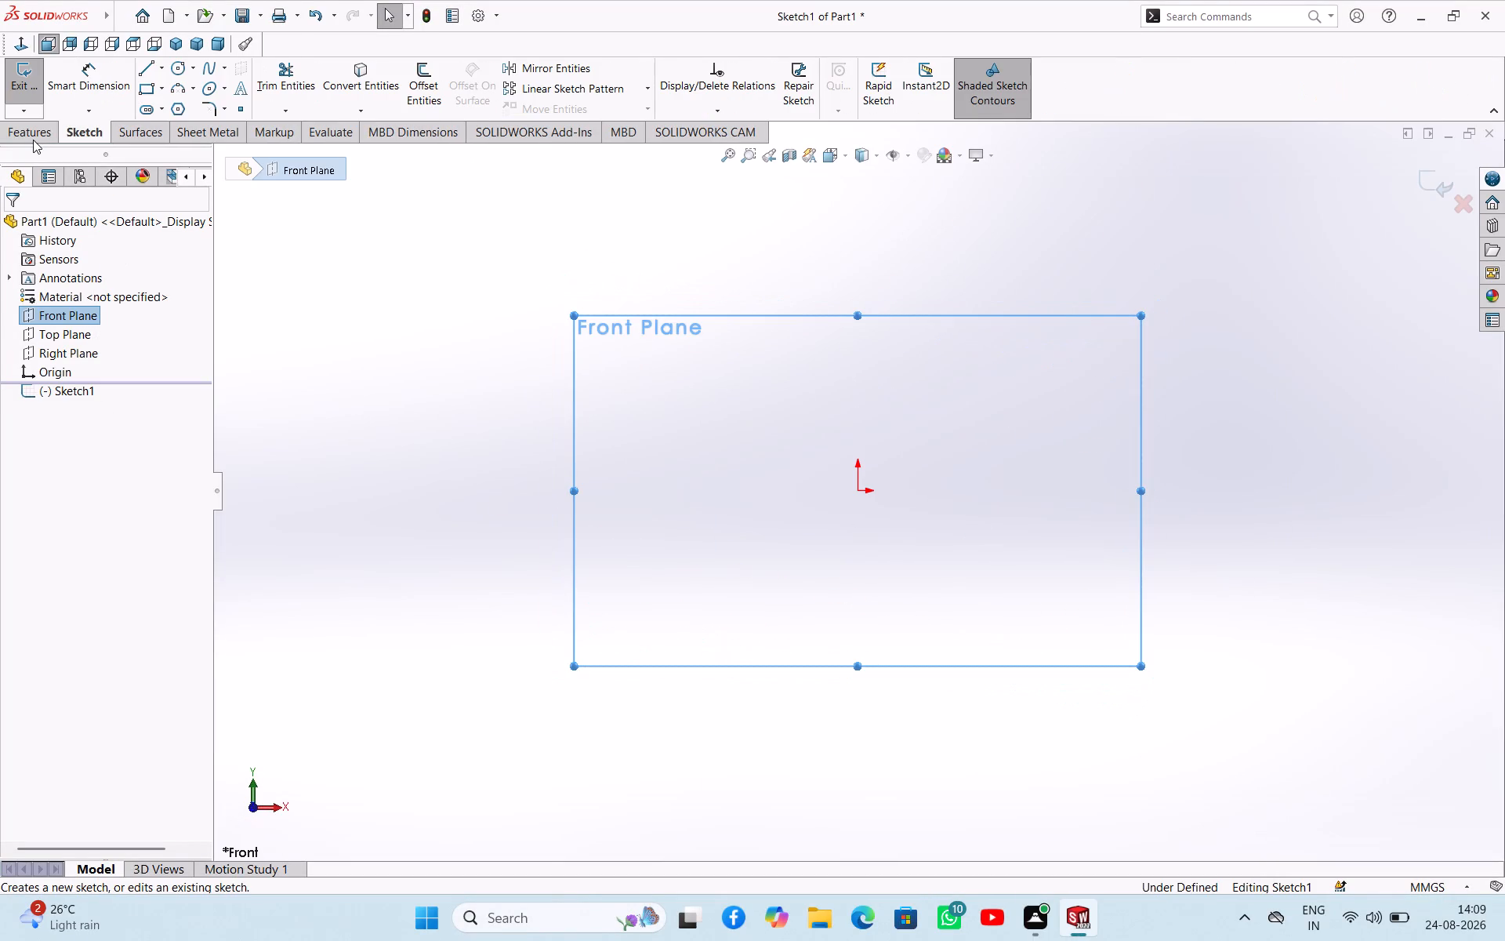
# Draw a horizontal construction centerline with its midpoint on the origin, using the midpoint line option.
pyautogui.click(160, 64)
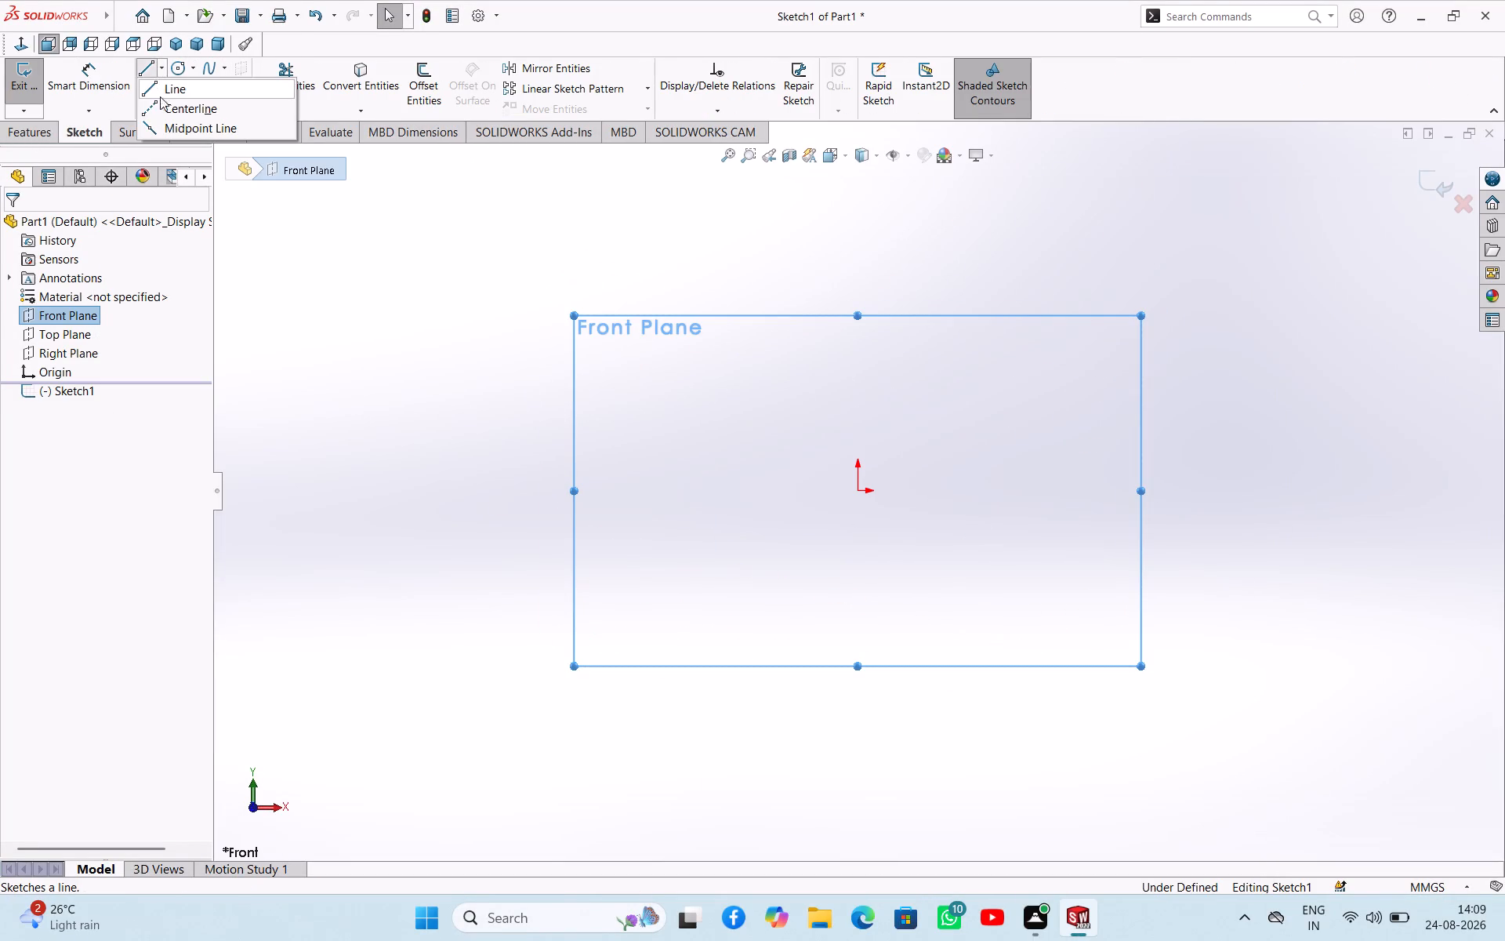
pyautogui.click(158, 111)
pyautogui.click(37, 487)
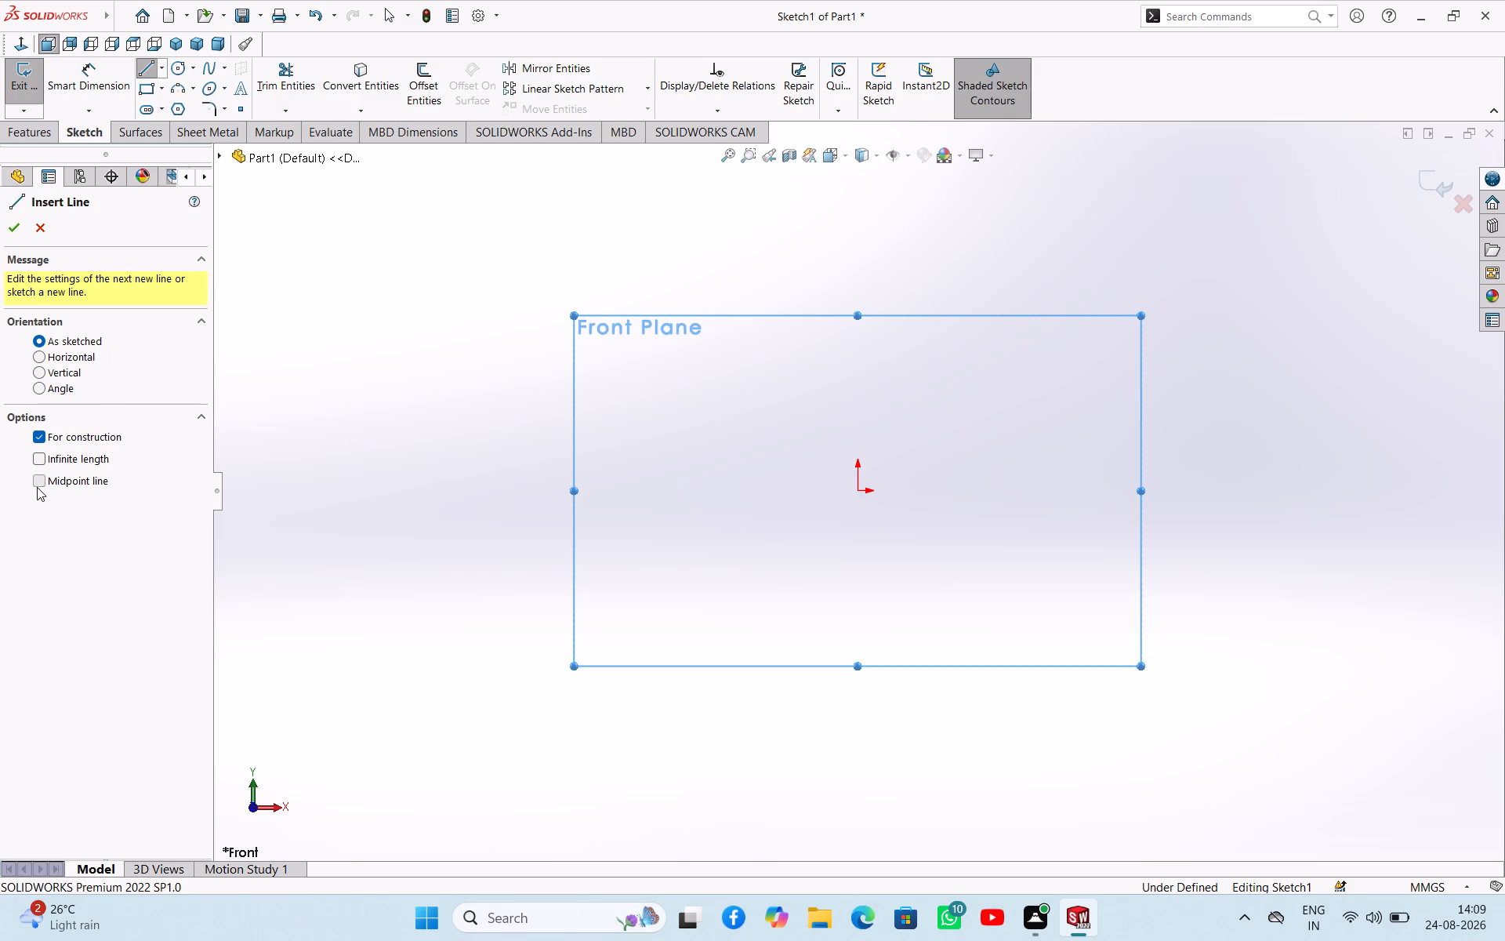
pyautogui.click(854, 493)
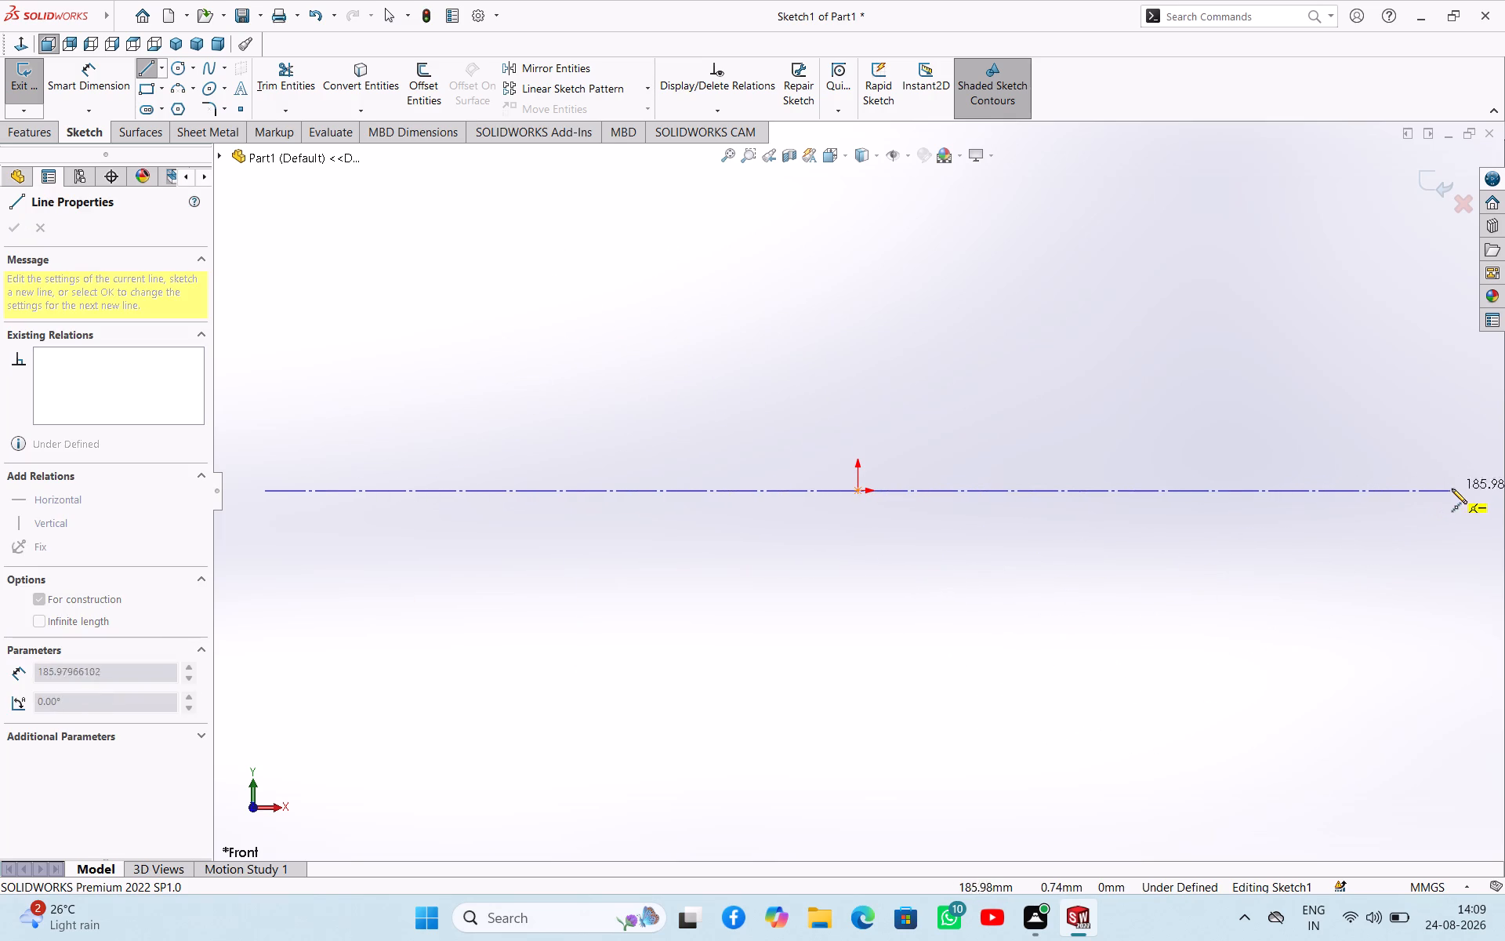
pyautogui.click(1496, 489)
pyautogui.rightClick(918, 618)
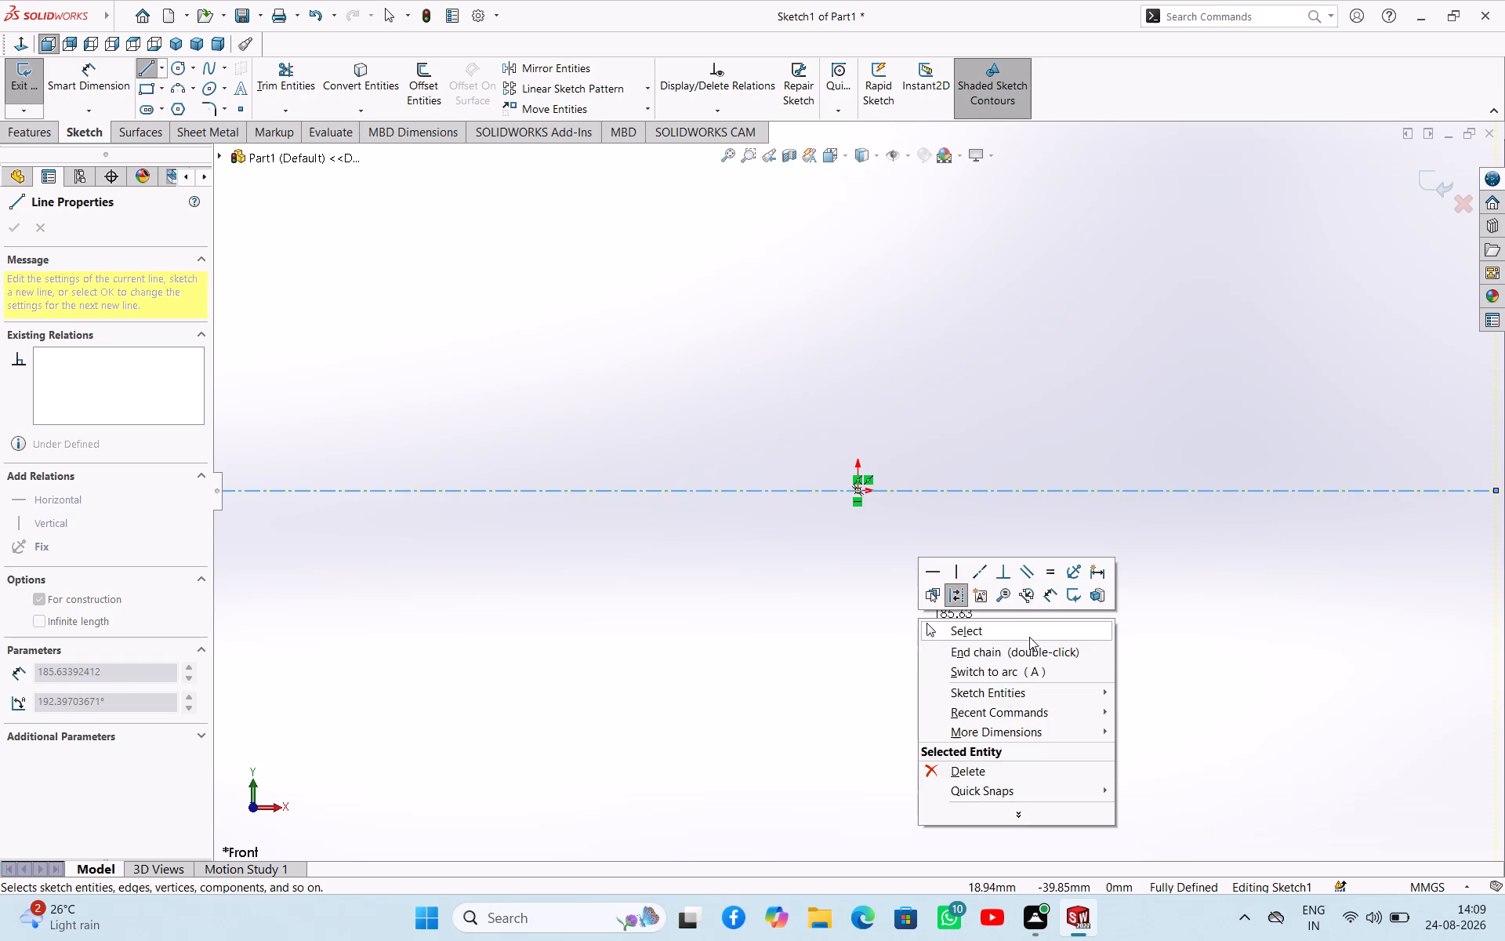
pyautogui.click(1029, 637)
# Stretch the horizontal centerline's endpoint to about 606 mm from the origin.
pyautogui.scroll(6, 972, 445)
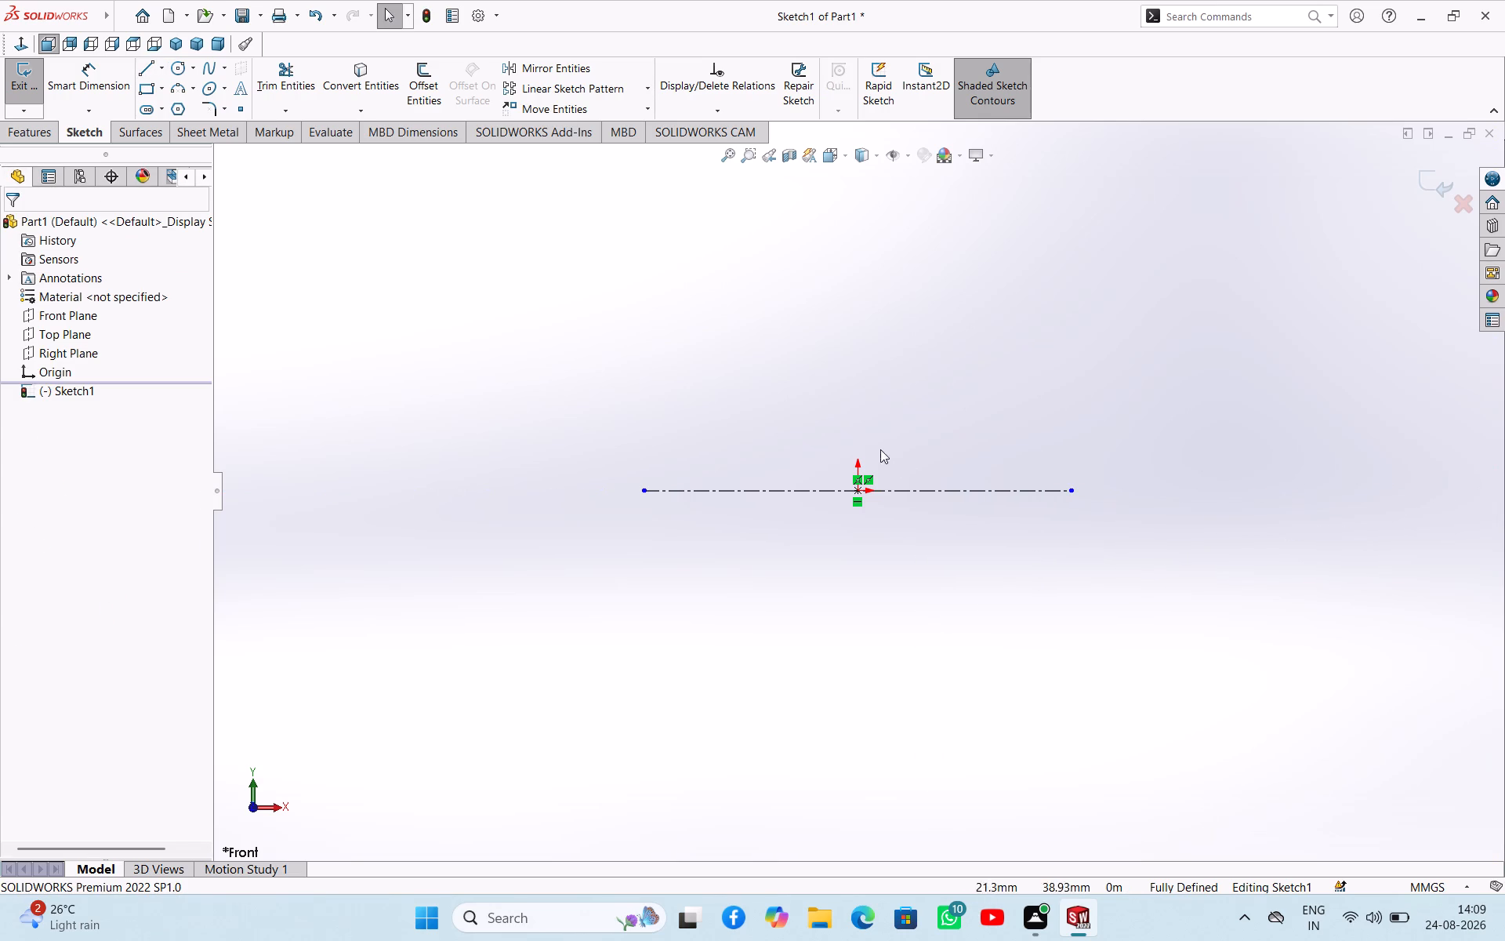
pyautogui.moveTo(1068, 492); pyautogui.dragTo(1340, 497)
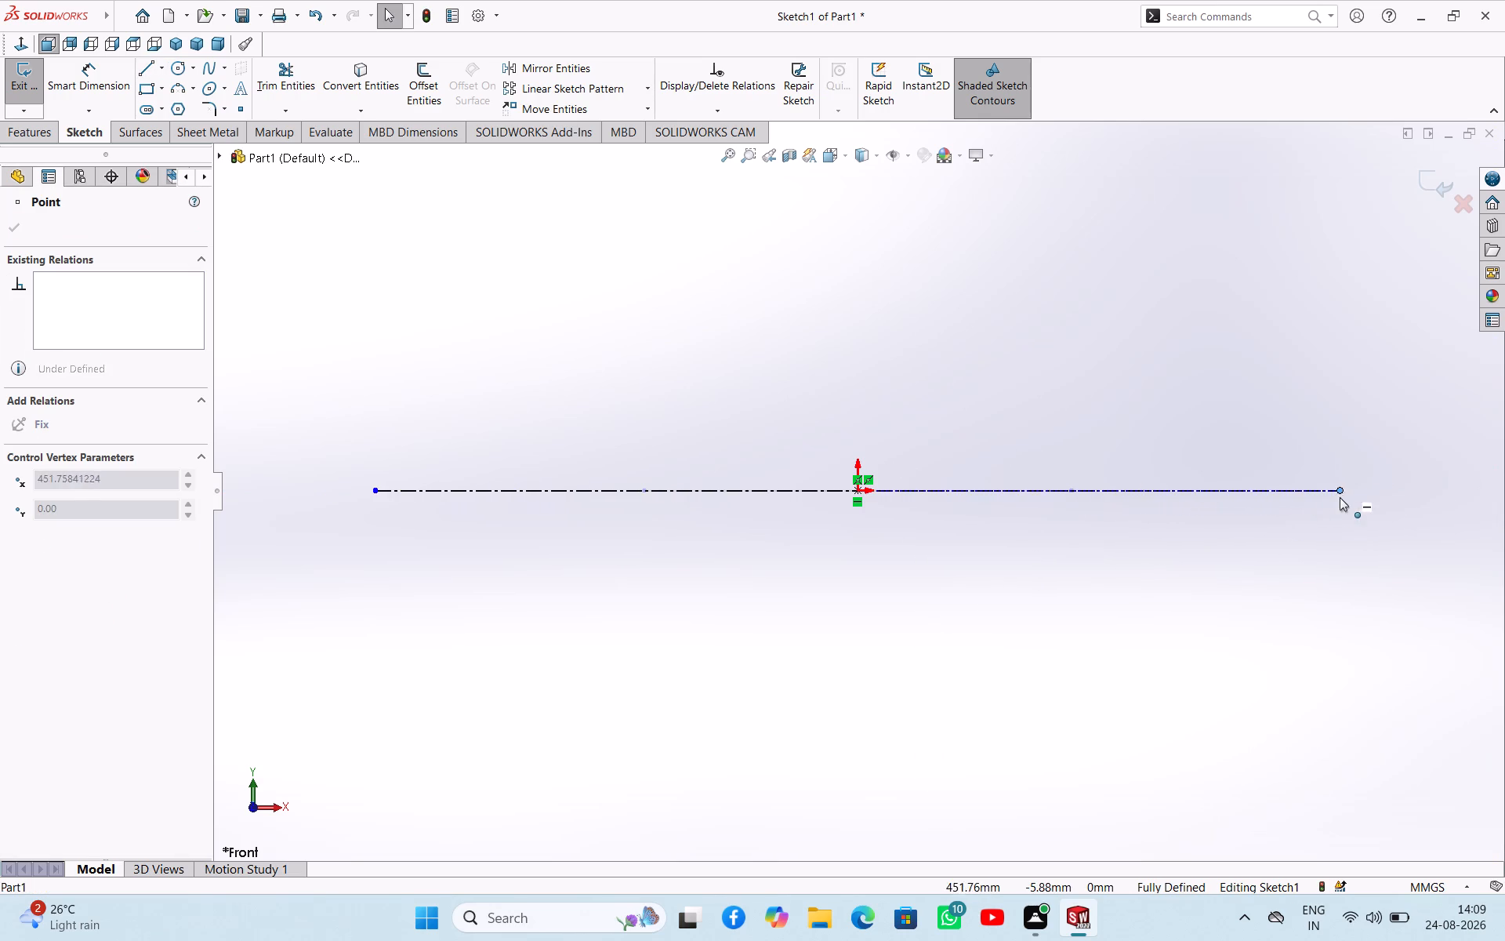
pyautogui.moveTo(1340, 497); pyautogui.dragTo(1504, 494)
pyautogui.scroll(-4, 966, 458)
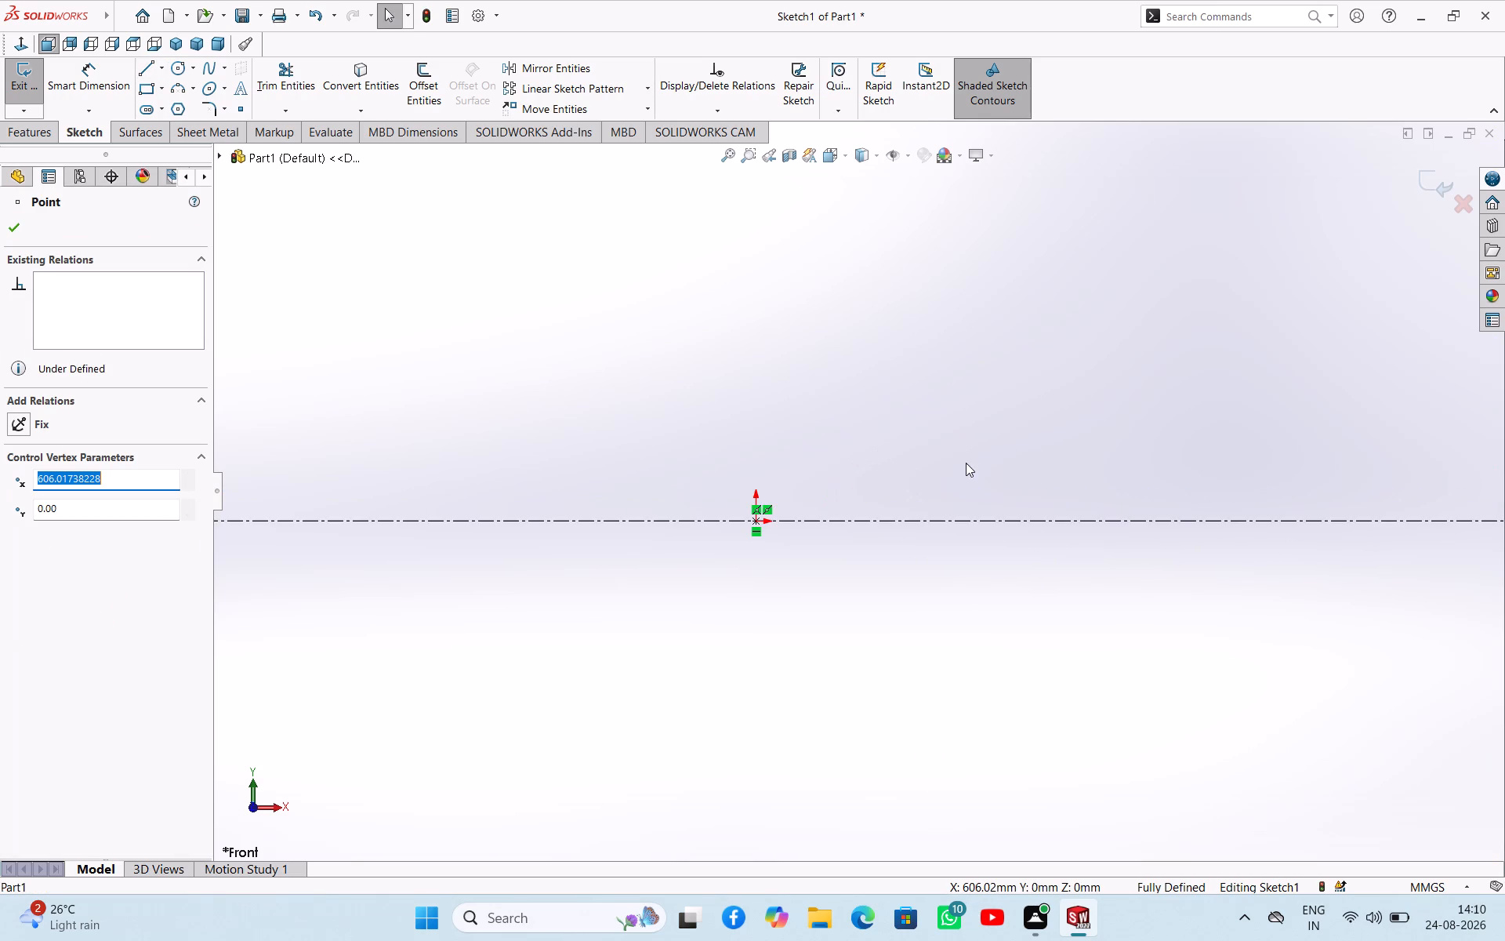
pyautogui.scroll(4, 1065, 463)
pyautogui.scroll(3, 1205, 444)
pyautogui.scroll(-4, 1205, 444)
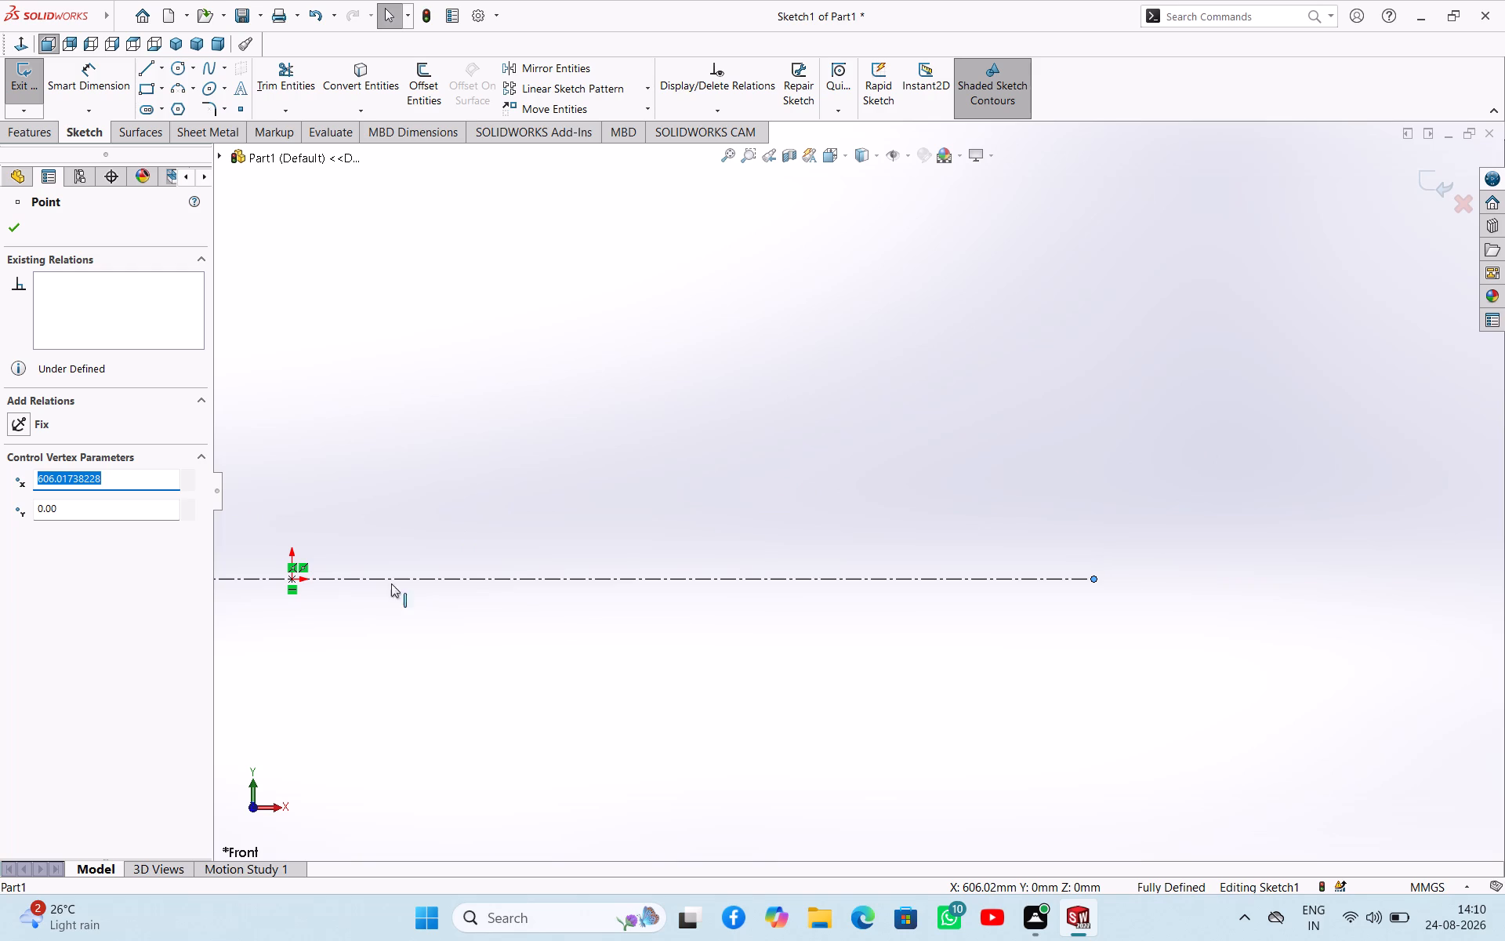
pyautogui.click(5, 234)
pyautogui.click(364, 364)
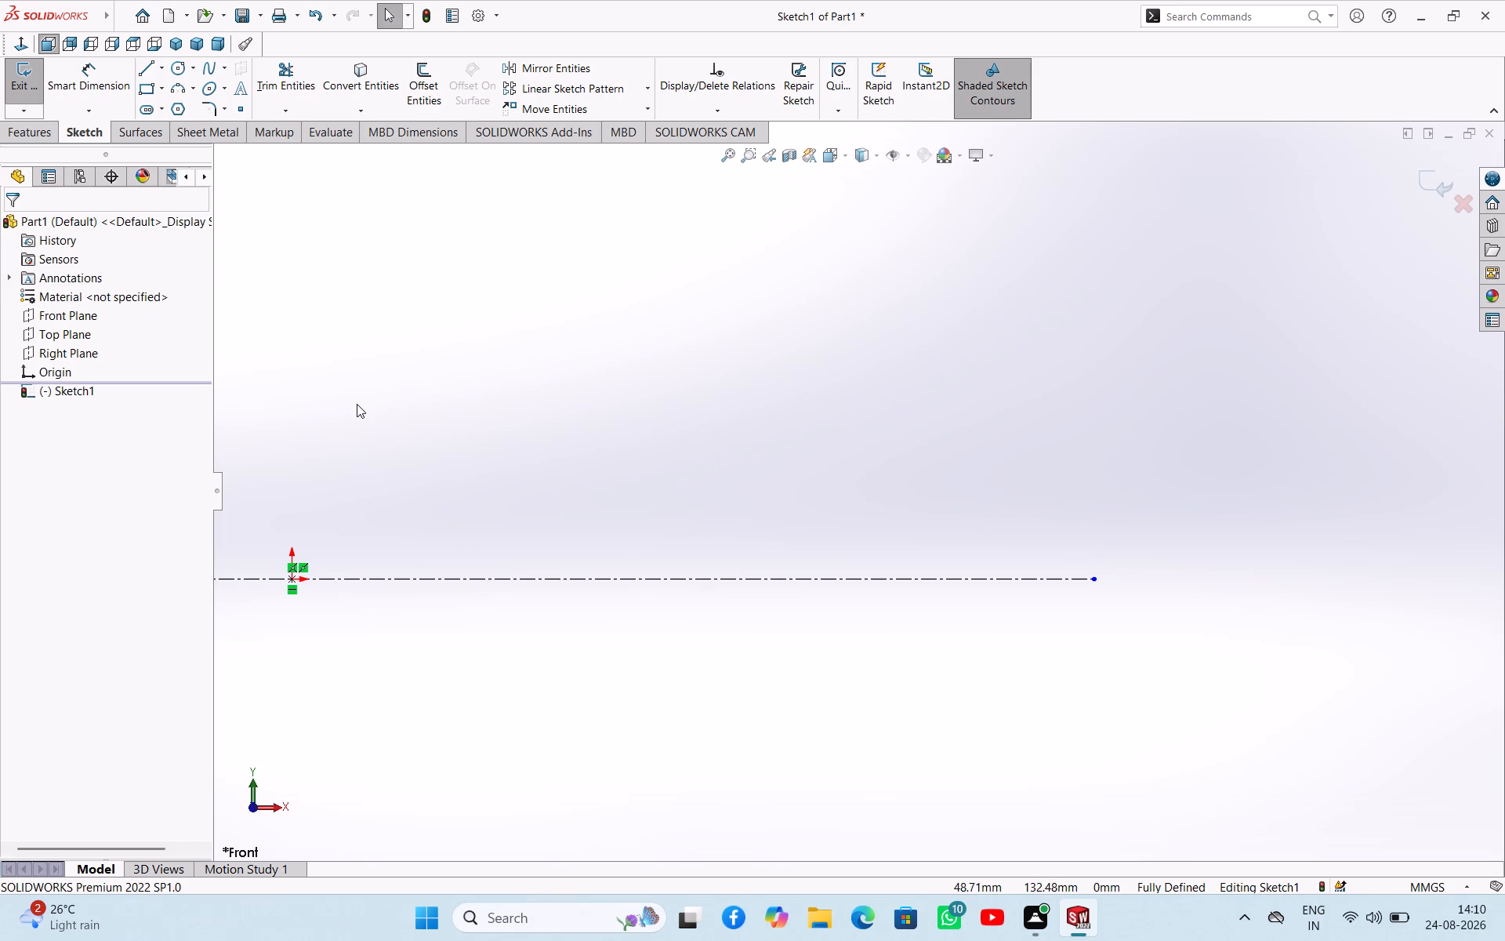
# Sketch profile lines from the origin about 99 mm up, 25 mm across and 42 mm down, ending in an arc of about 75 mm radius.
pyautogui.click(139, 74)
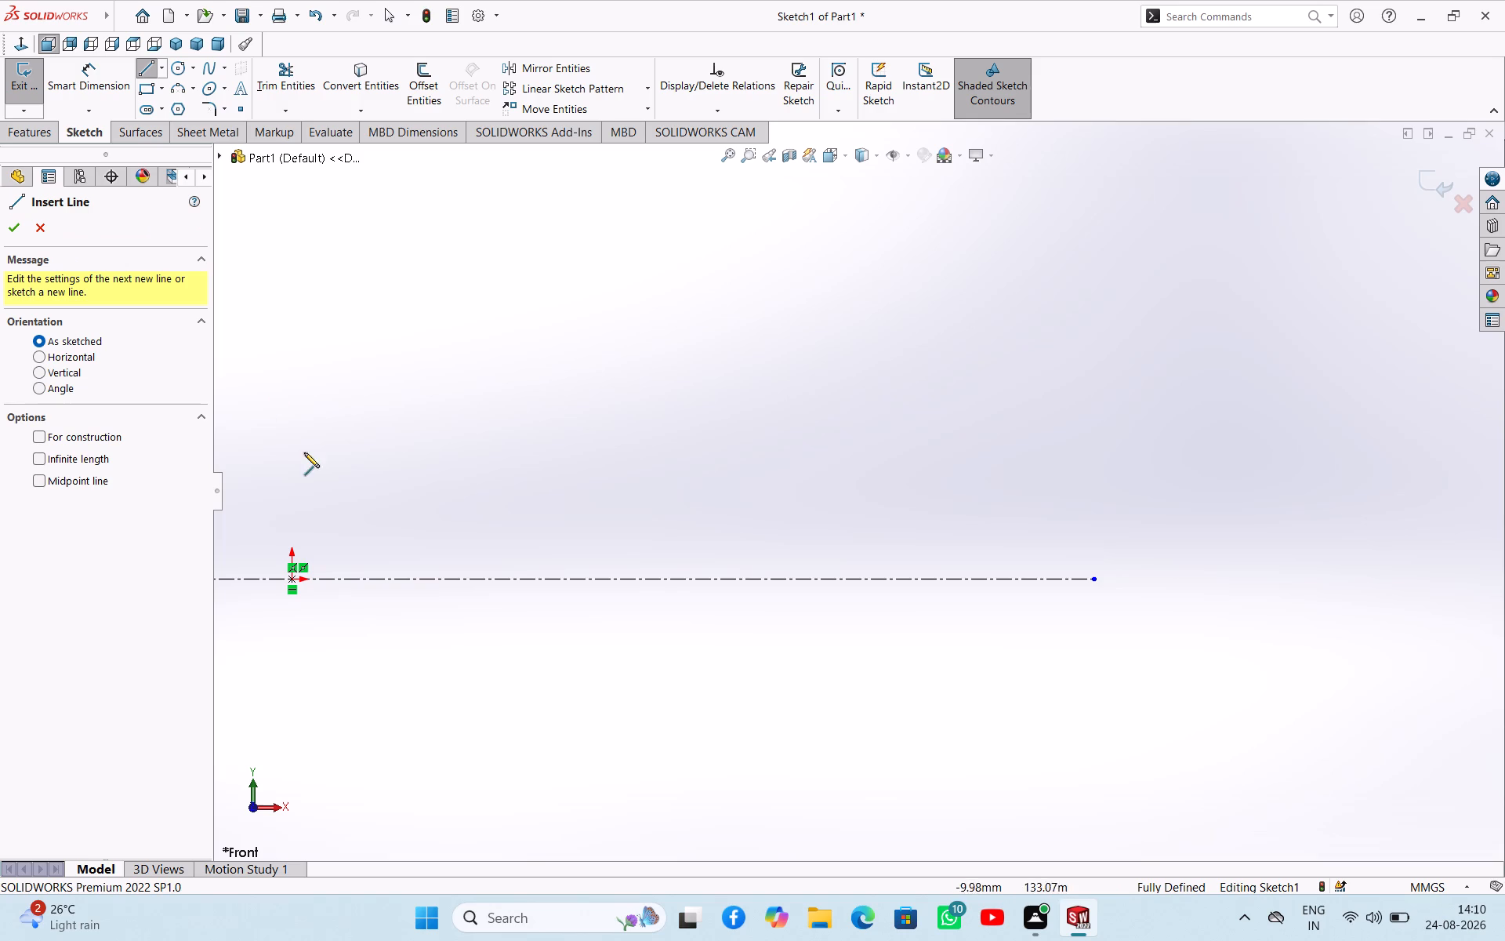
pyautogui.click(292, 578)
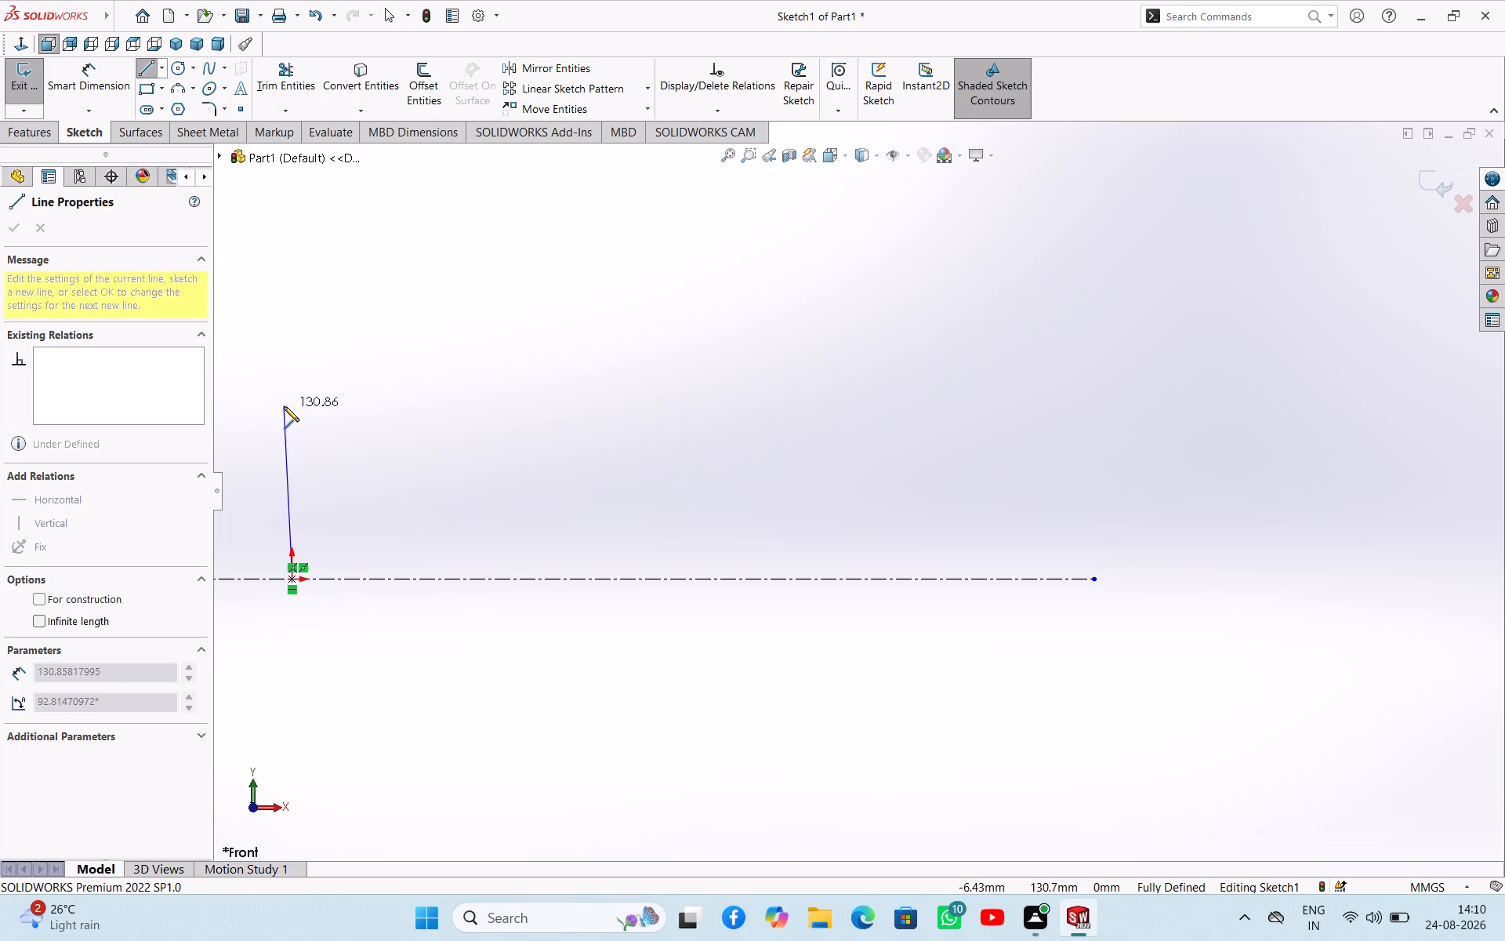
pyautogui.click(294, 449)
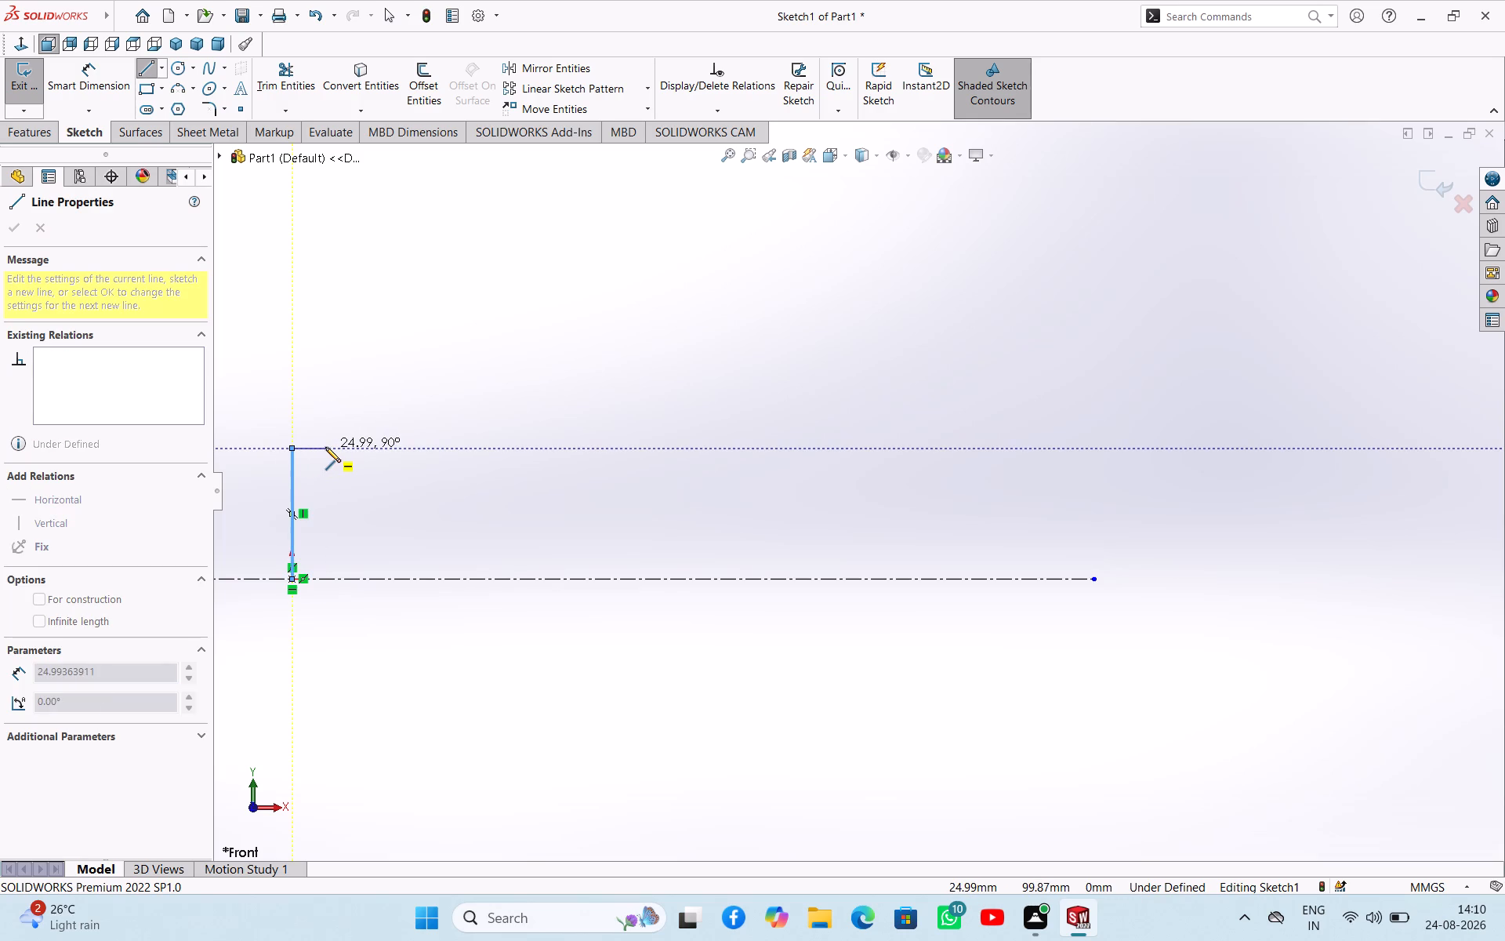
pyautogui.click(325, 447)
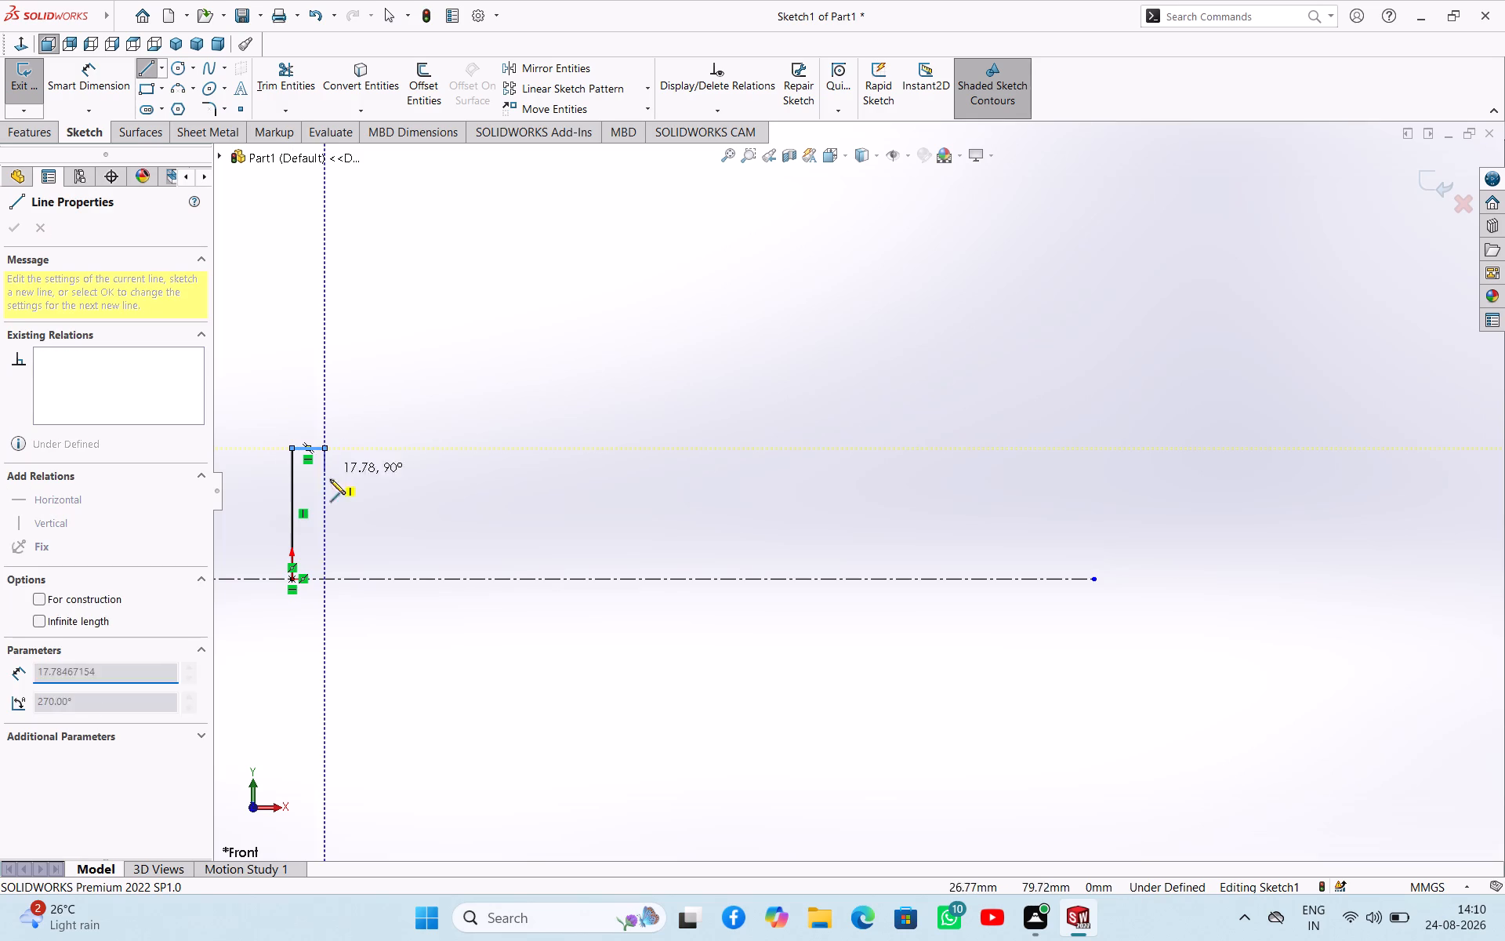
pyautogui.click(326, 504)
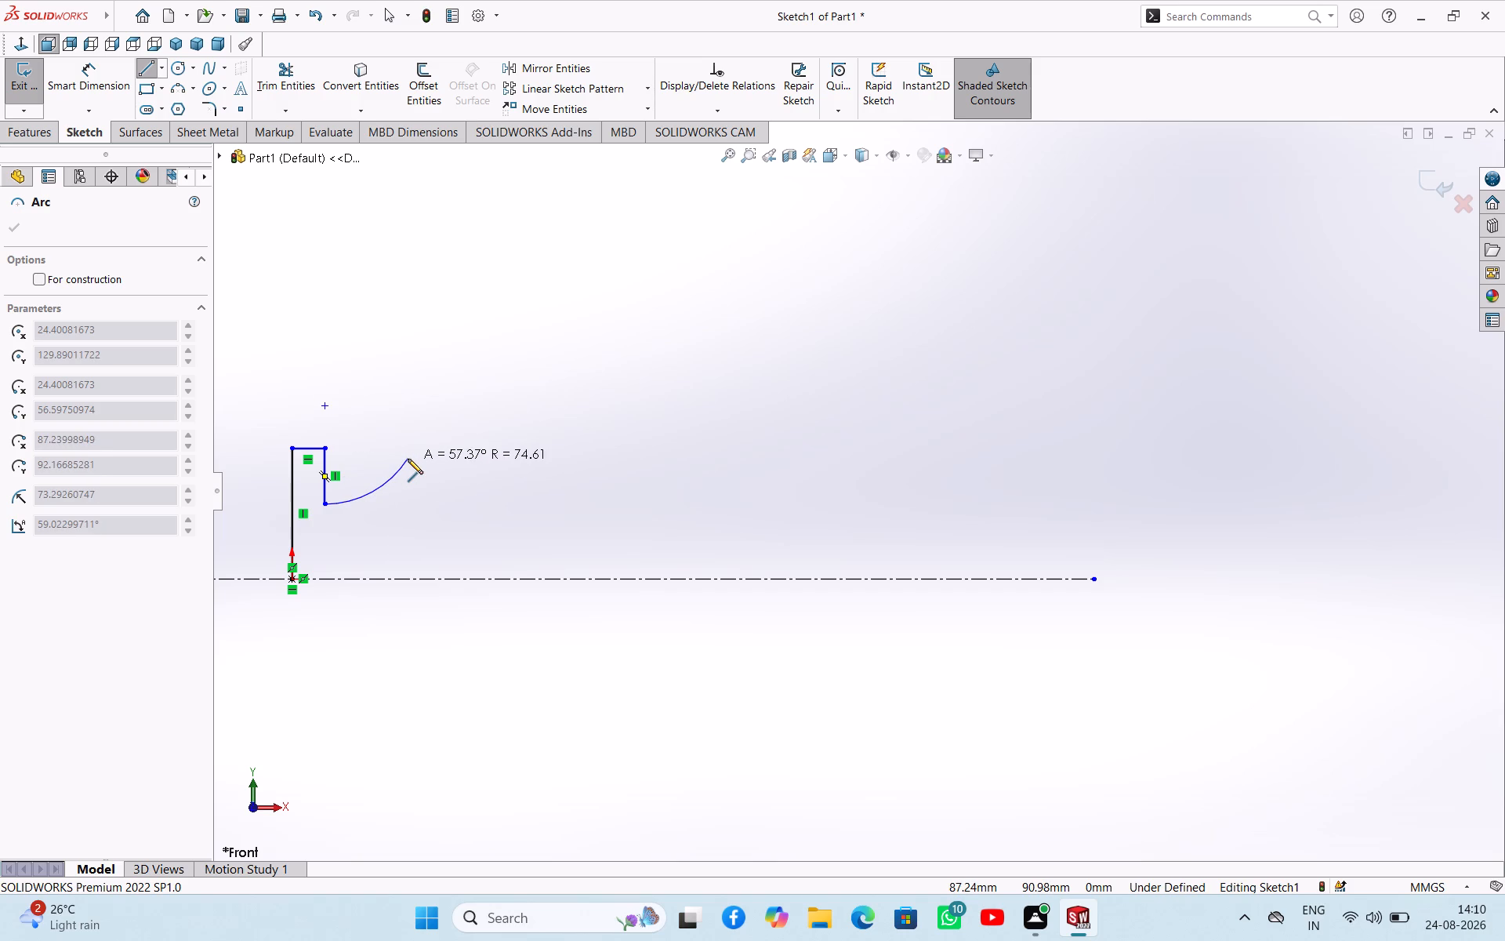
pyautogui.click(408, 460)
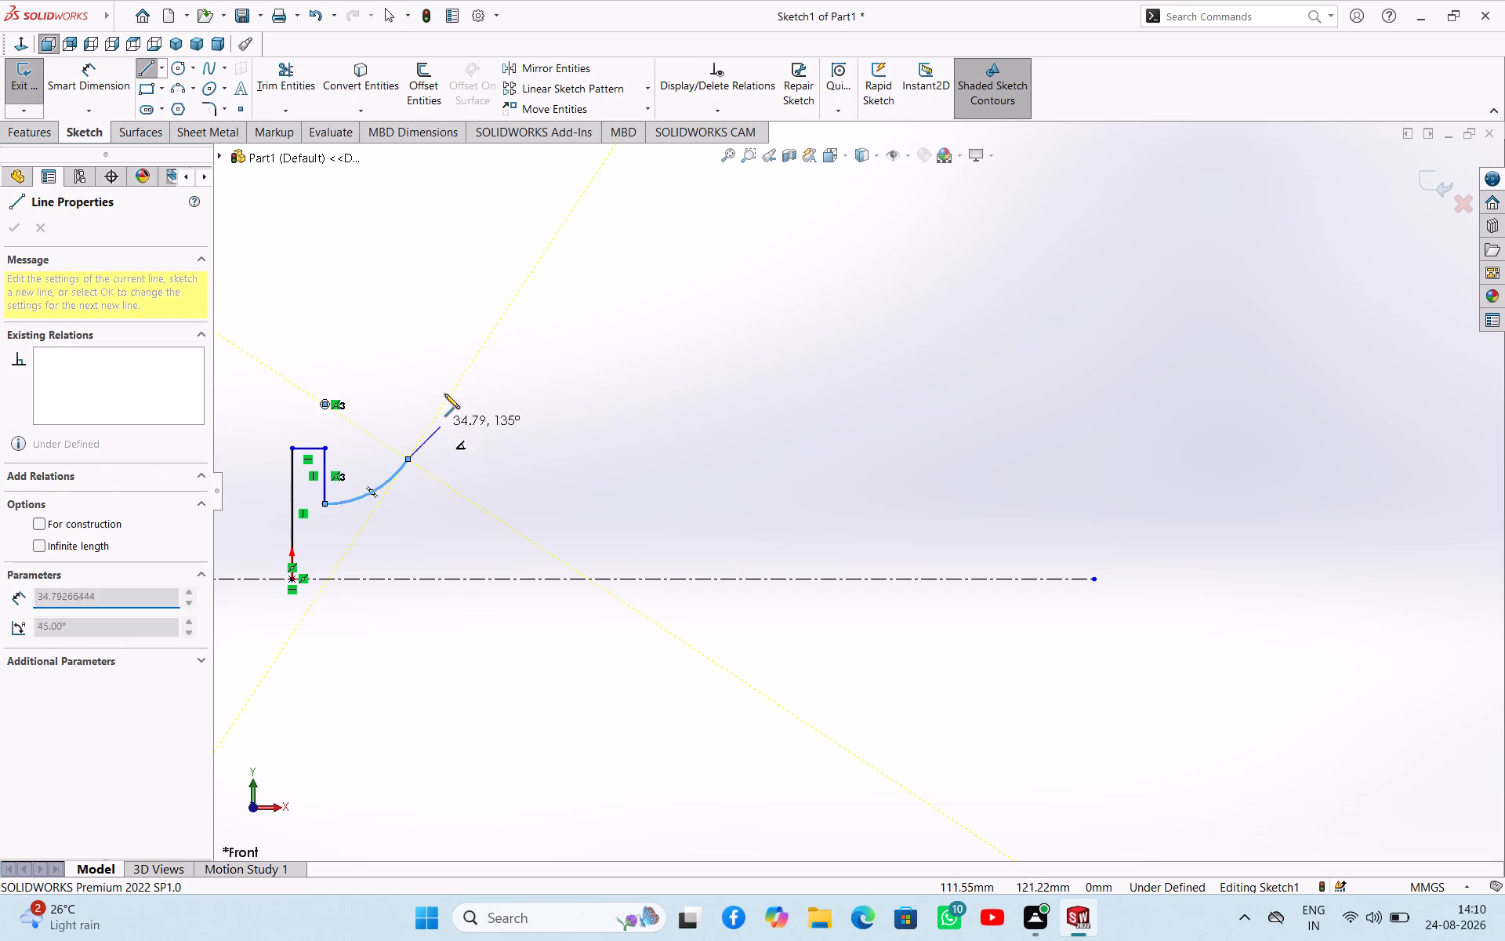
# Continue from the arc's end with lines about 121 mm up, slanted outward, 52 mm across, 118 mm down, 30 mm across and 125 mm up.
pyautogui.click(408, 300)
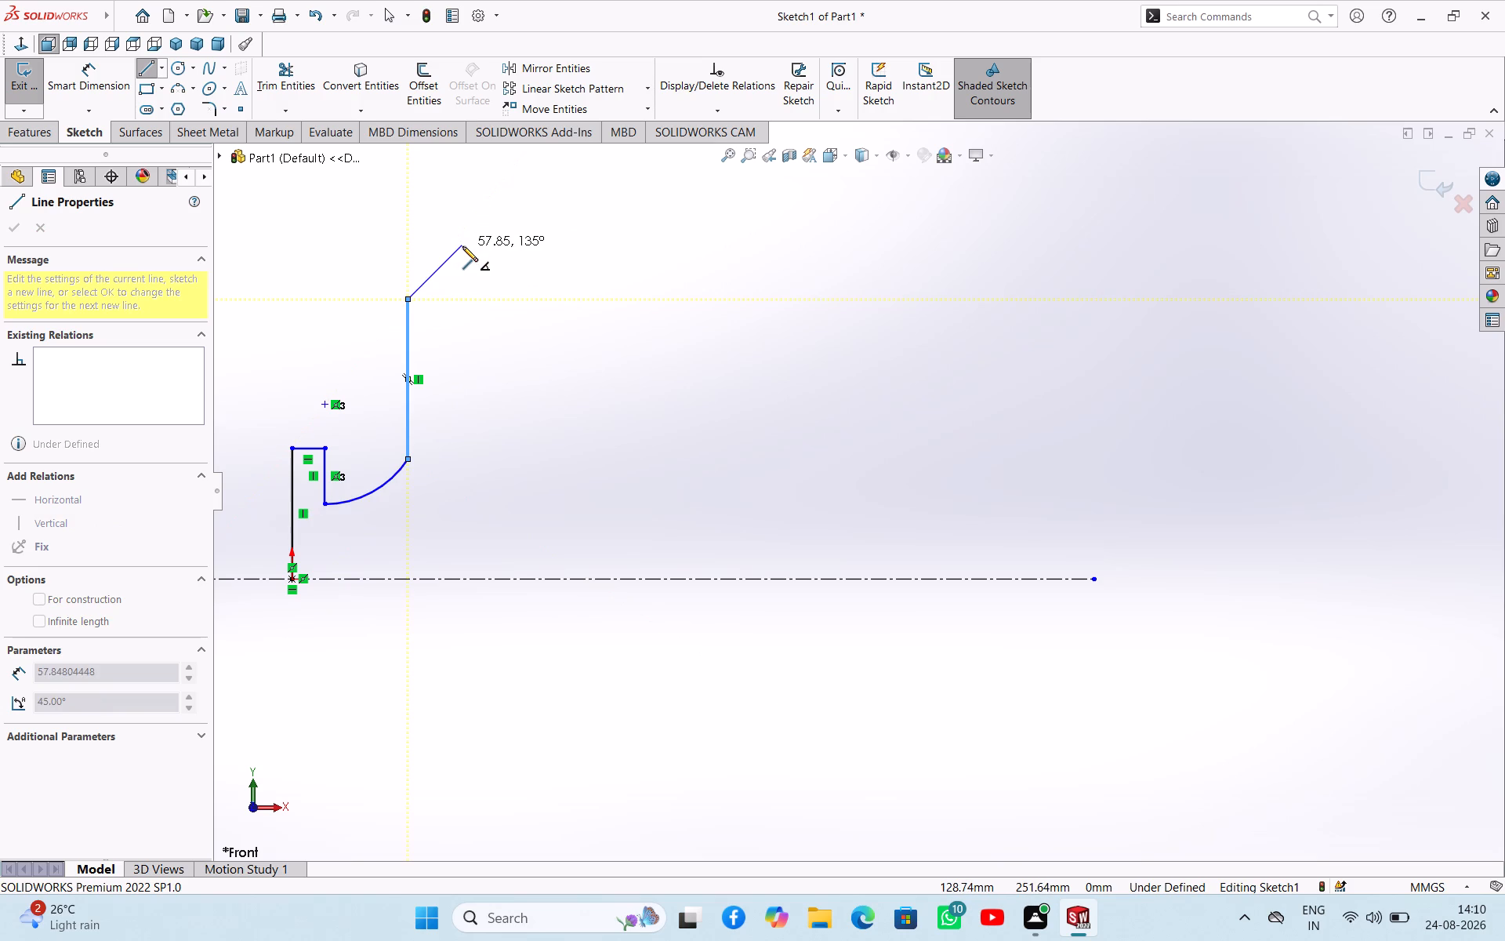
pyautogui.click(458, 238)
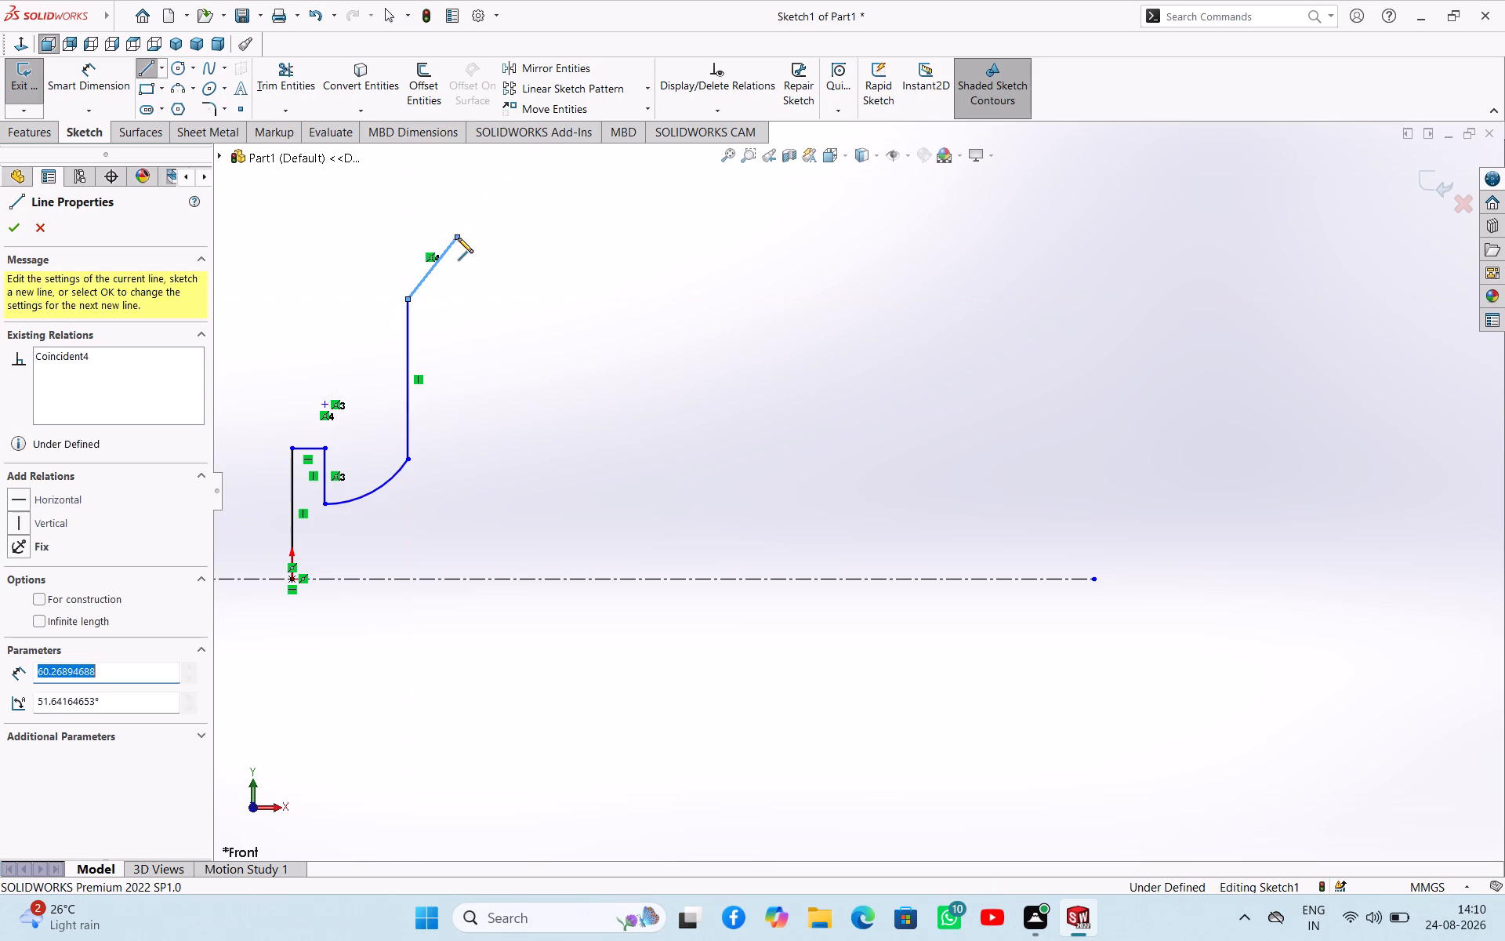
pyautogui.click(526, 234)
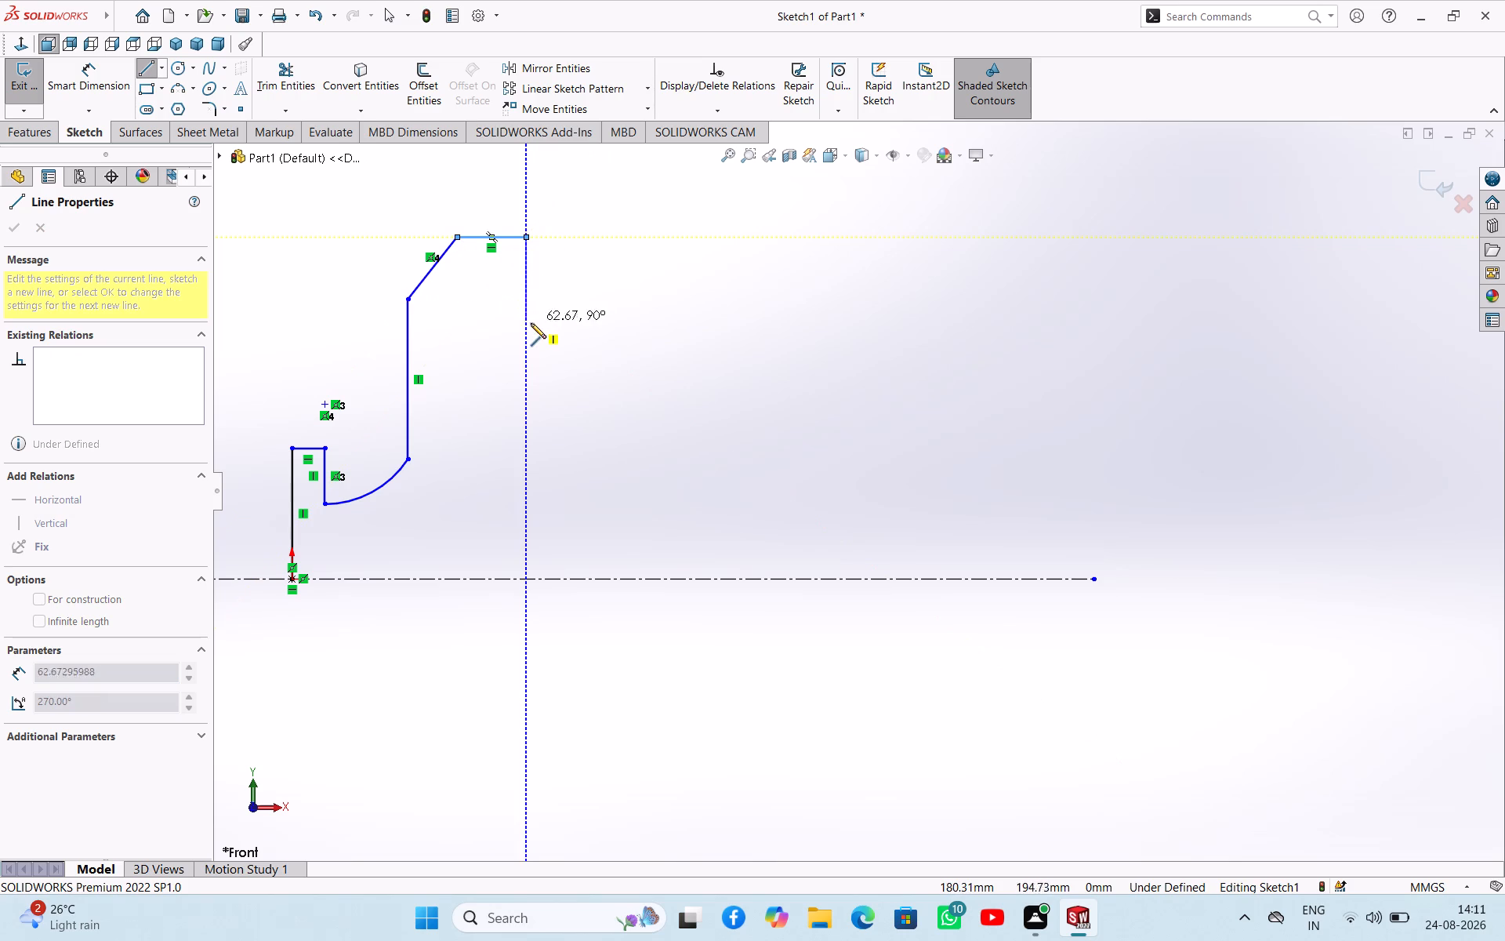
pyautogui.click(525, 391)
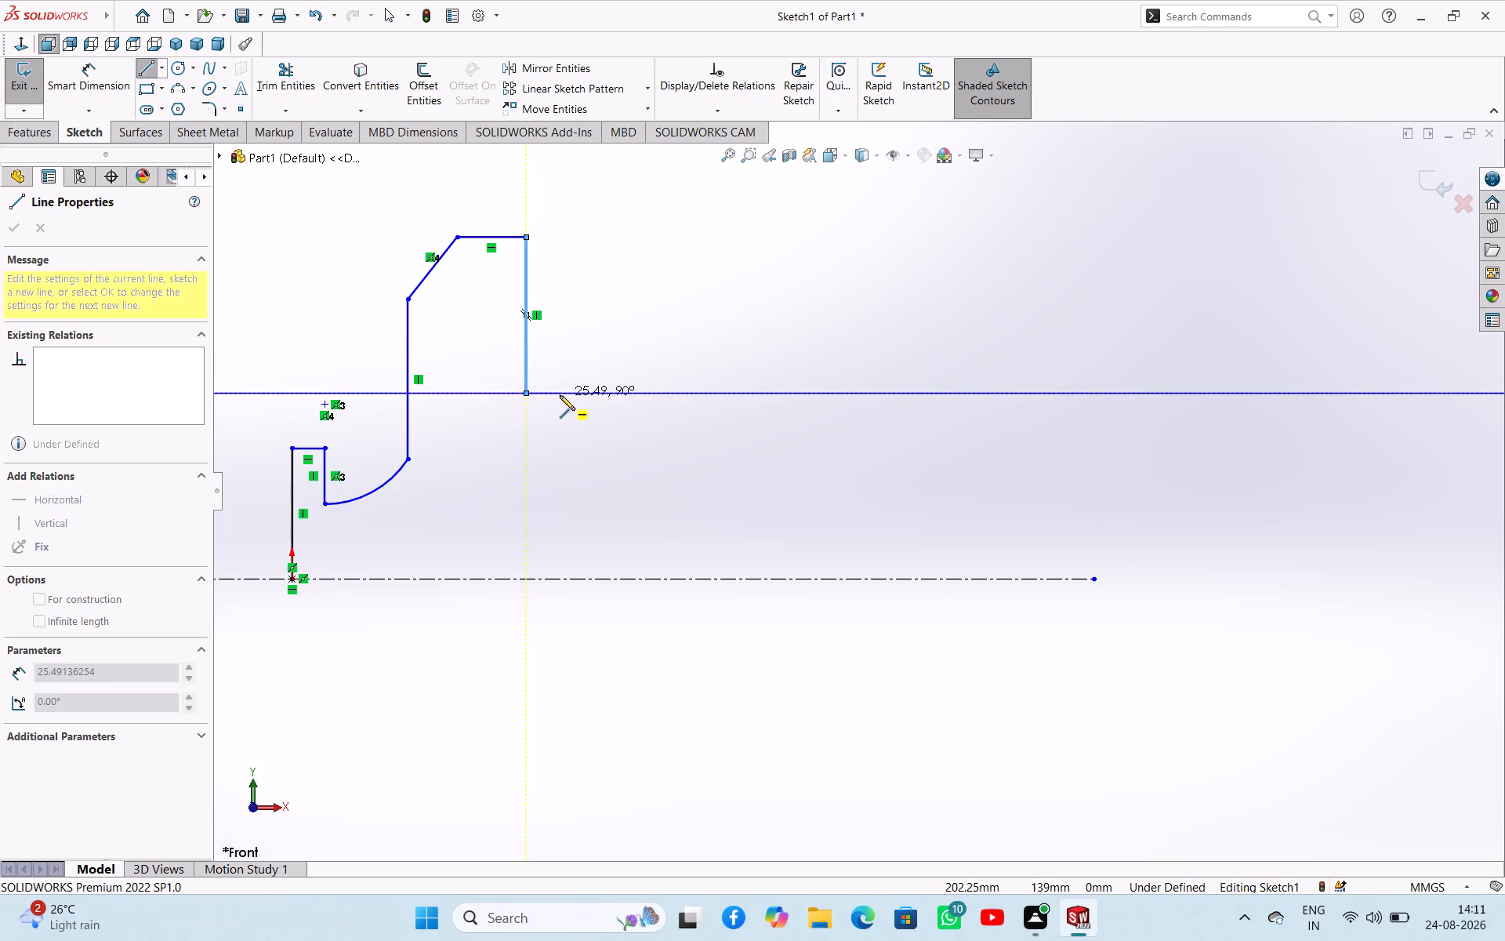
pyautogui.click(567, 395)
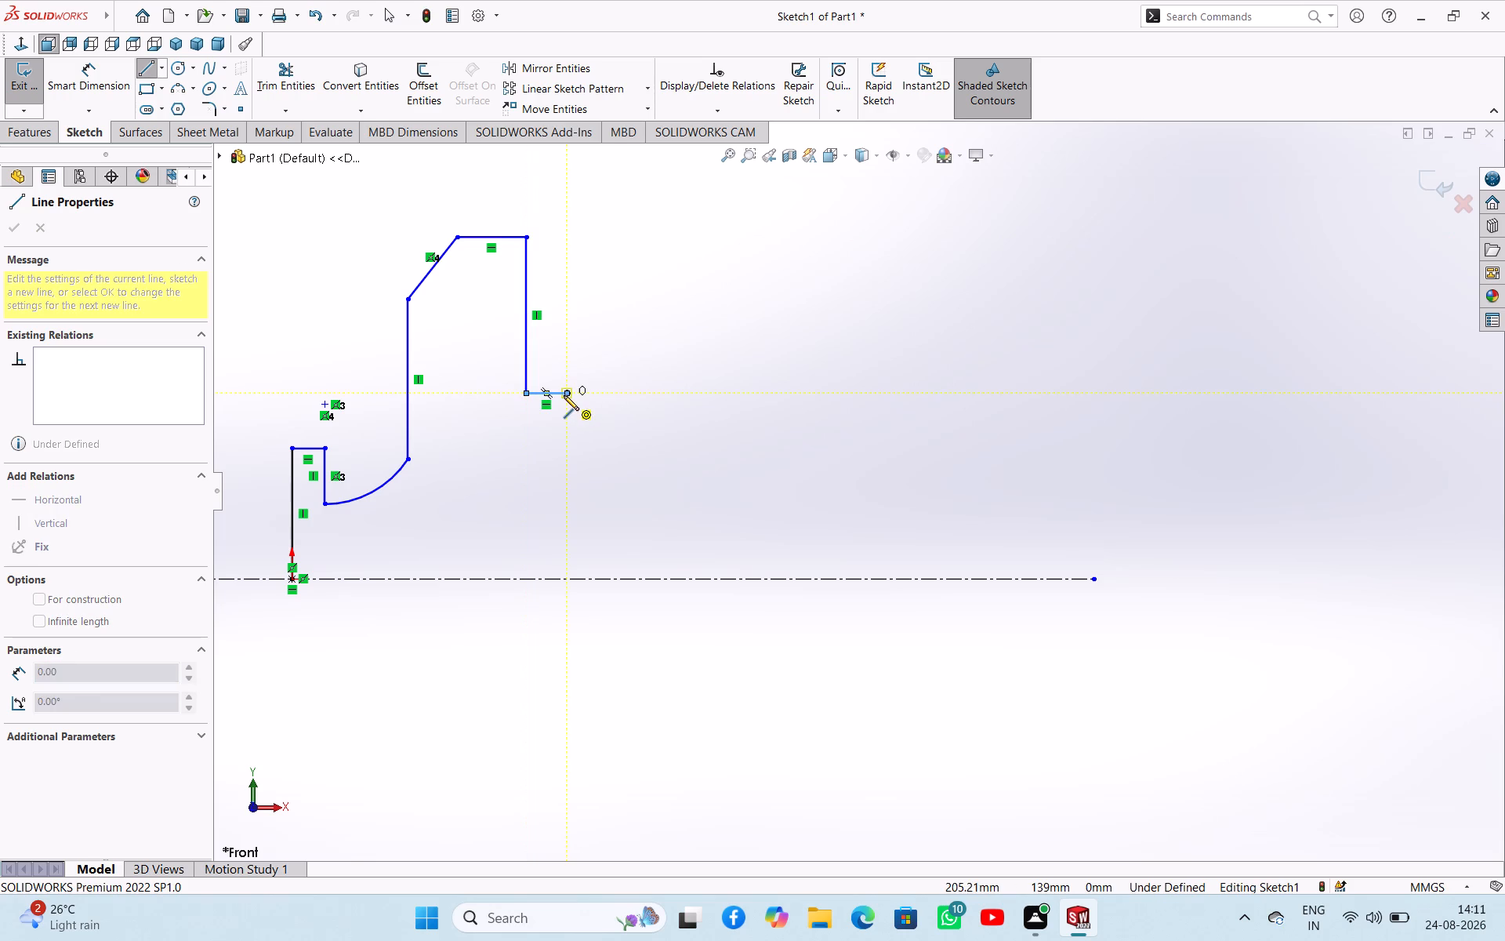
pyautogui.click(565, 226)
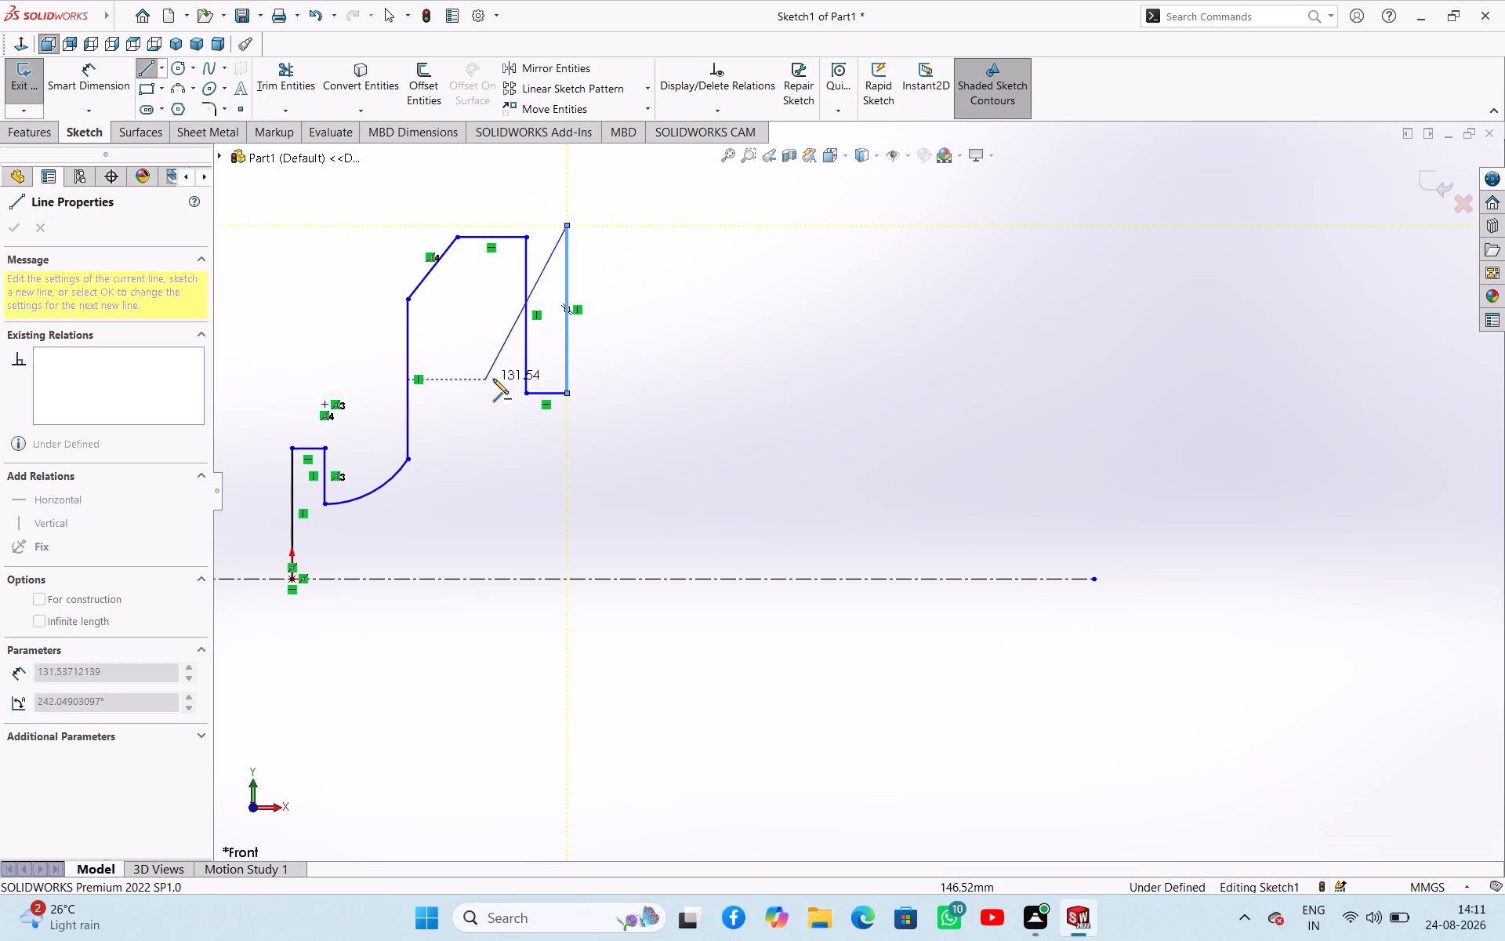
pyautogui.press('Escape')
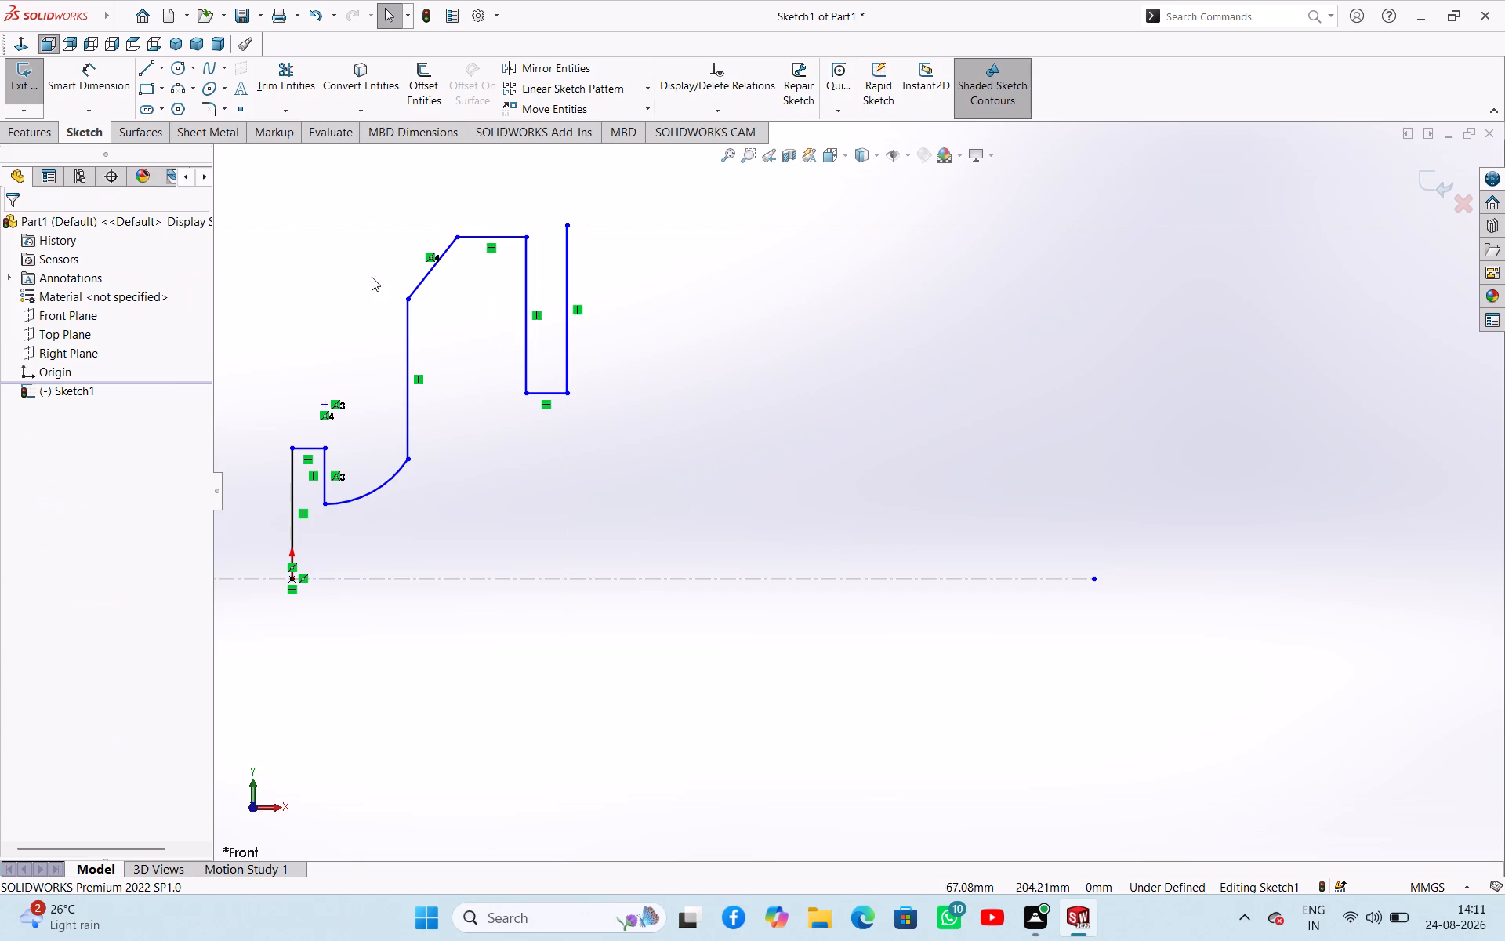
# Draw a horizontal centerline about 332 mm long from the near bottom corner of the profile's slot, running along the slot floor.
pyautogui.click(162, 61)
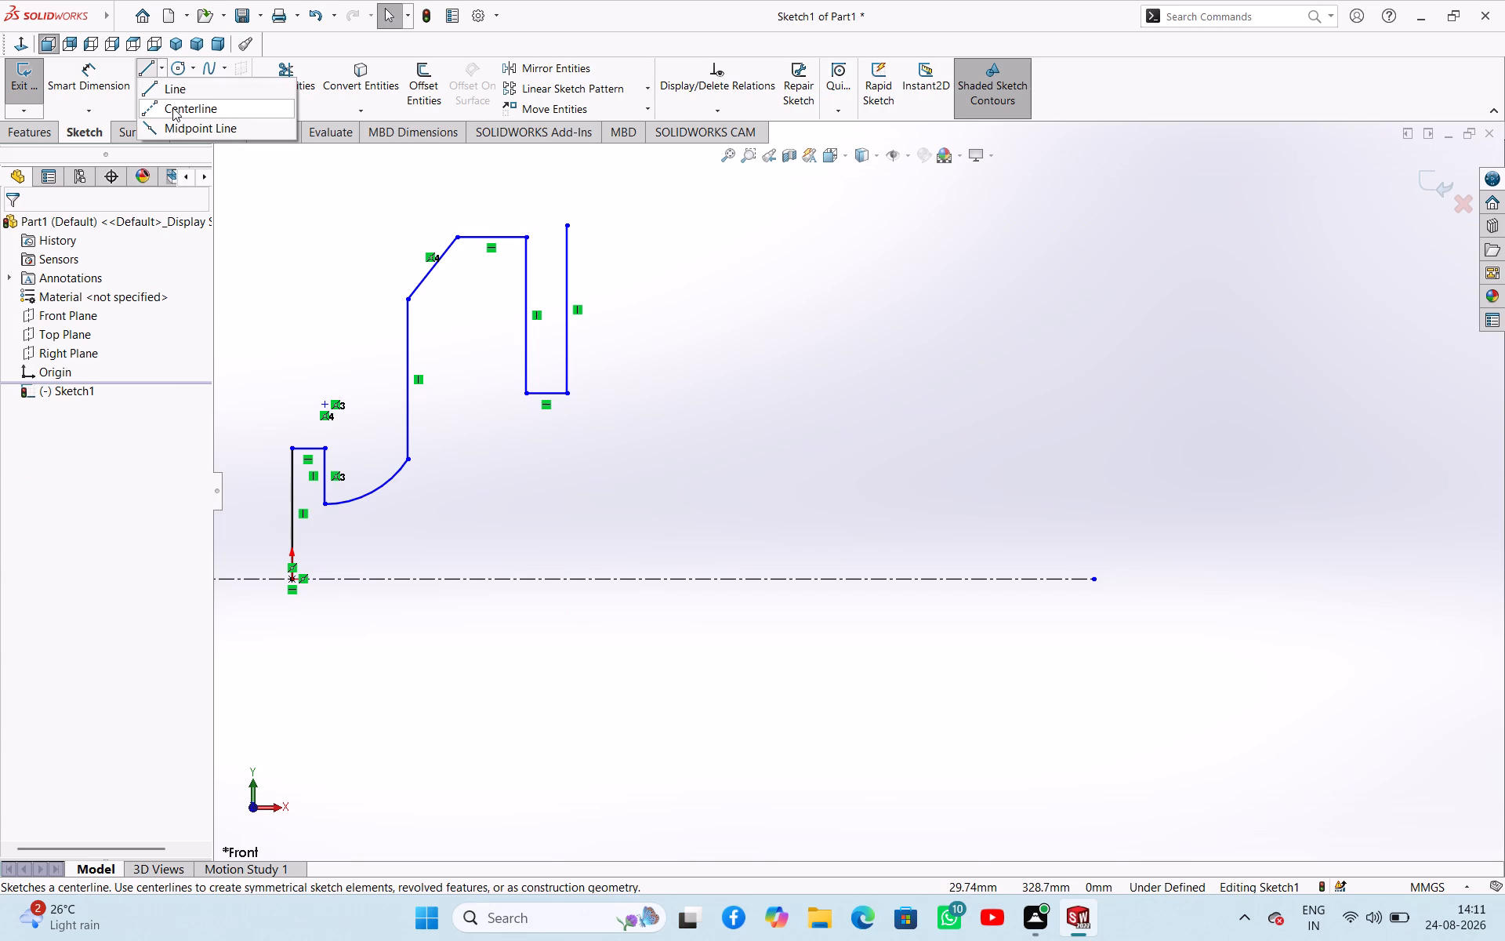
pyautogui.click(176, 108)
pyautogui.click(527, 396)
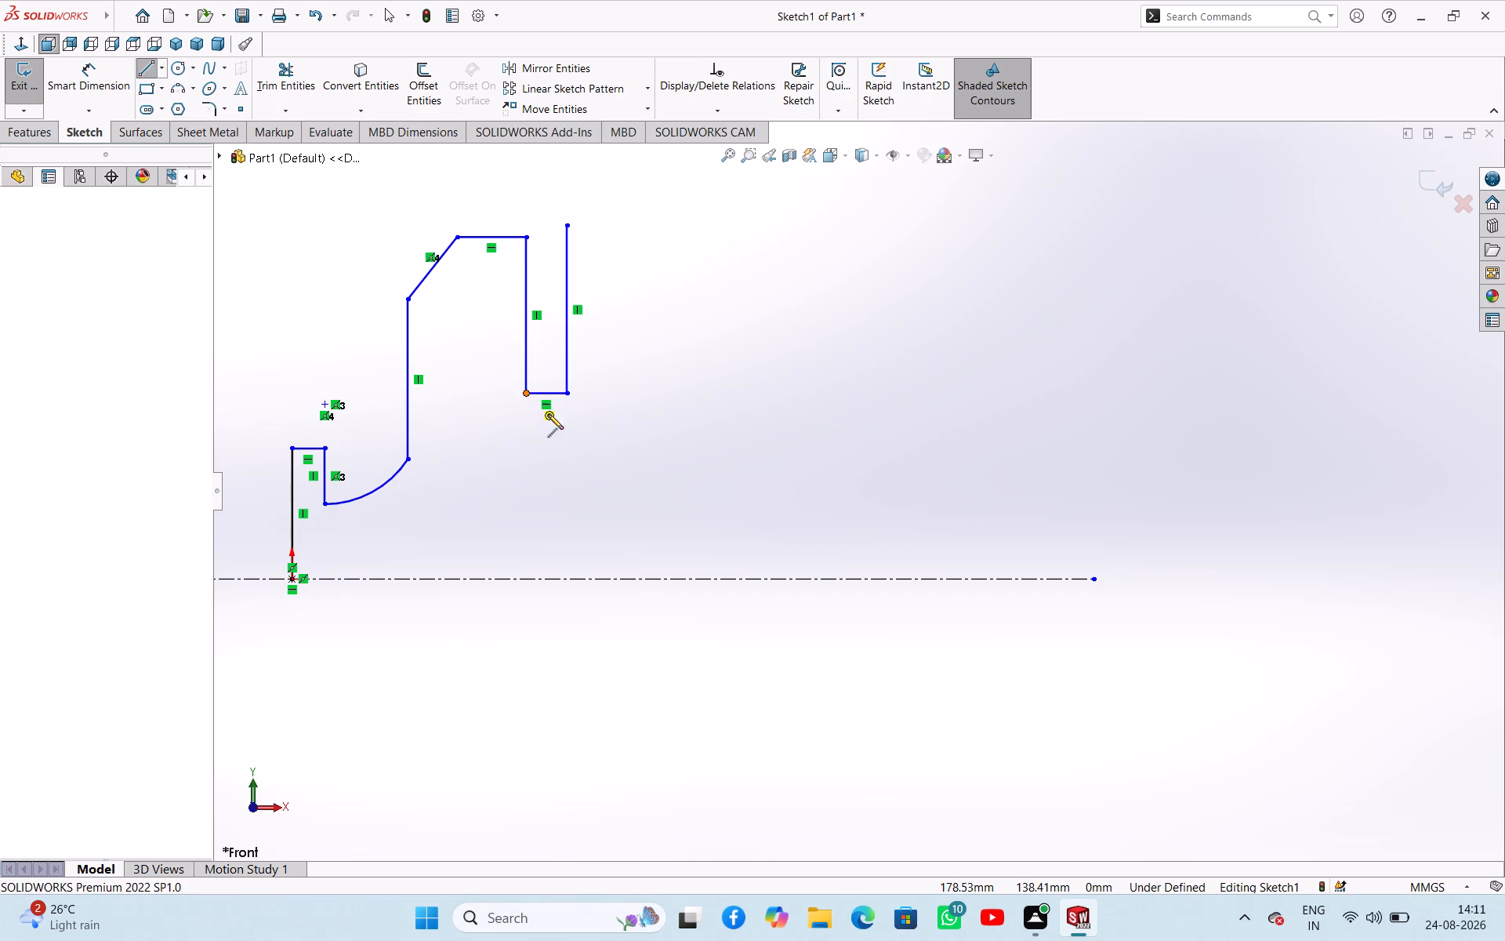
pyautogui.click(966, 393)
pyautogui.rightClick(634, 471)
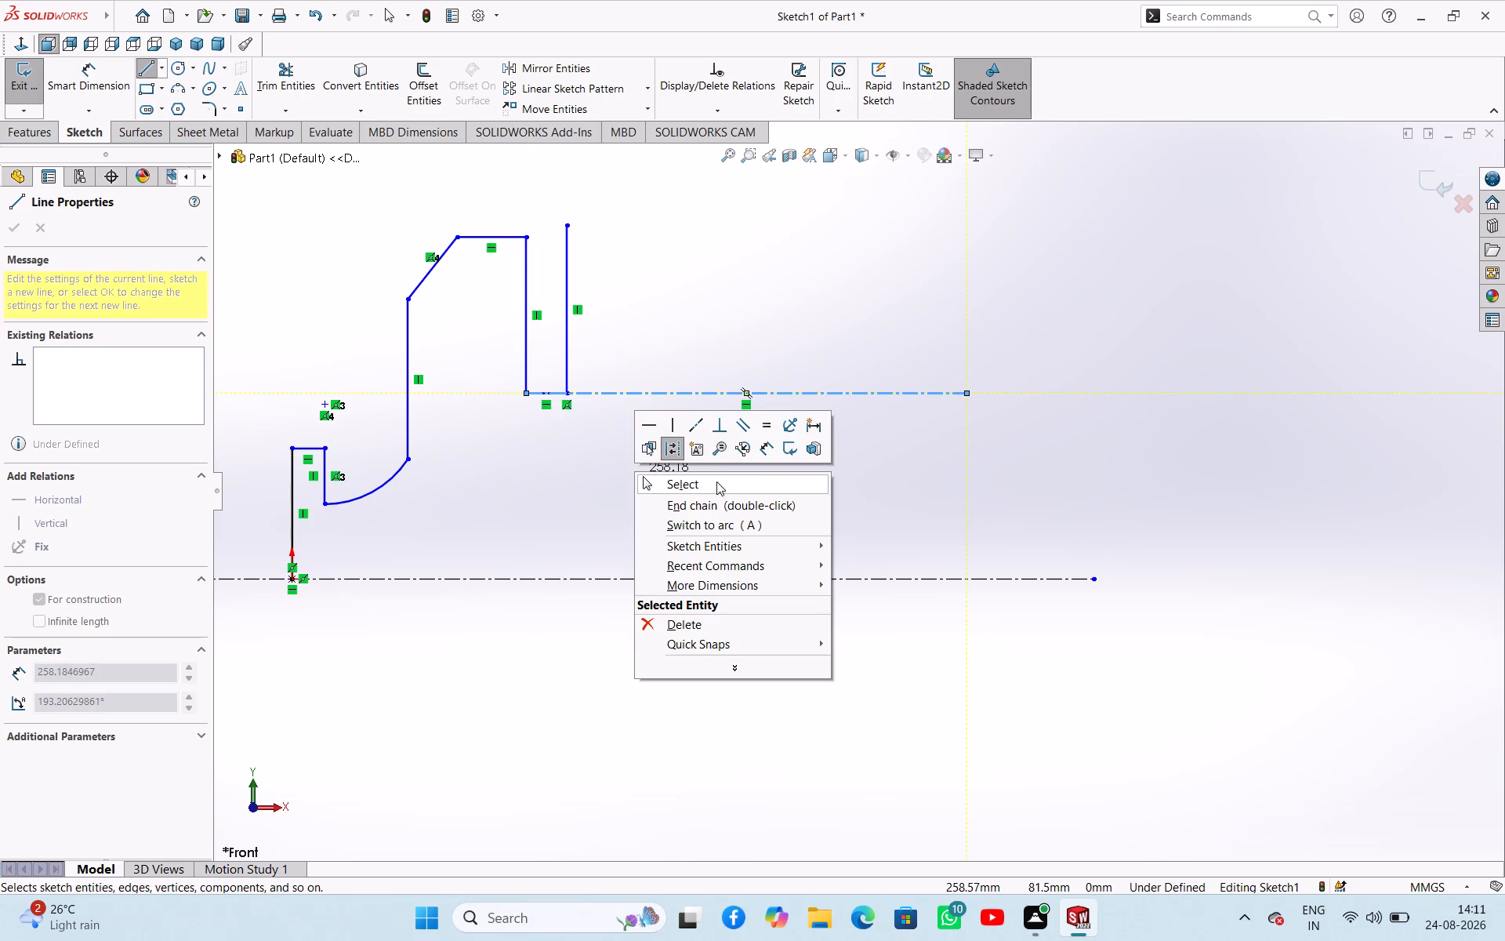
pyautogui.click(708, 485)
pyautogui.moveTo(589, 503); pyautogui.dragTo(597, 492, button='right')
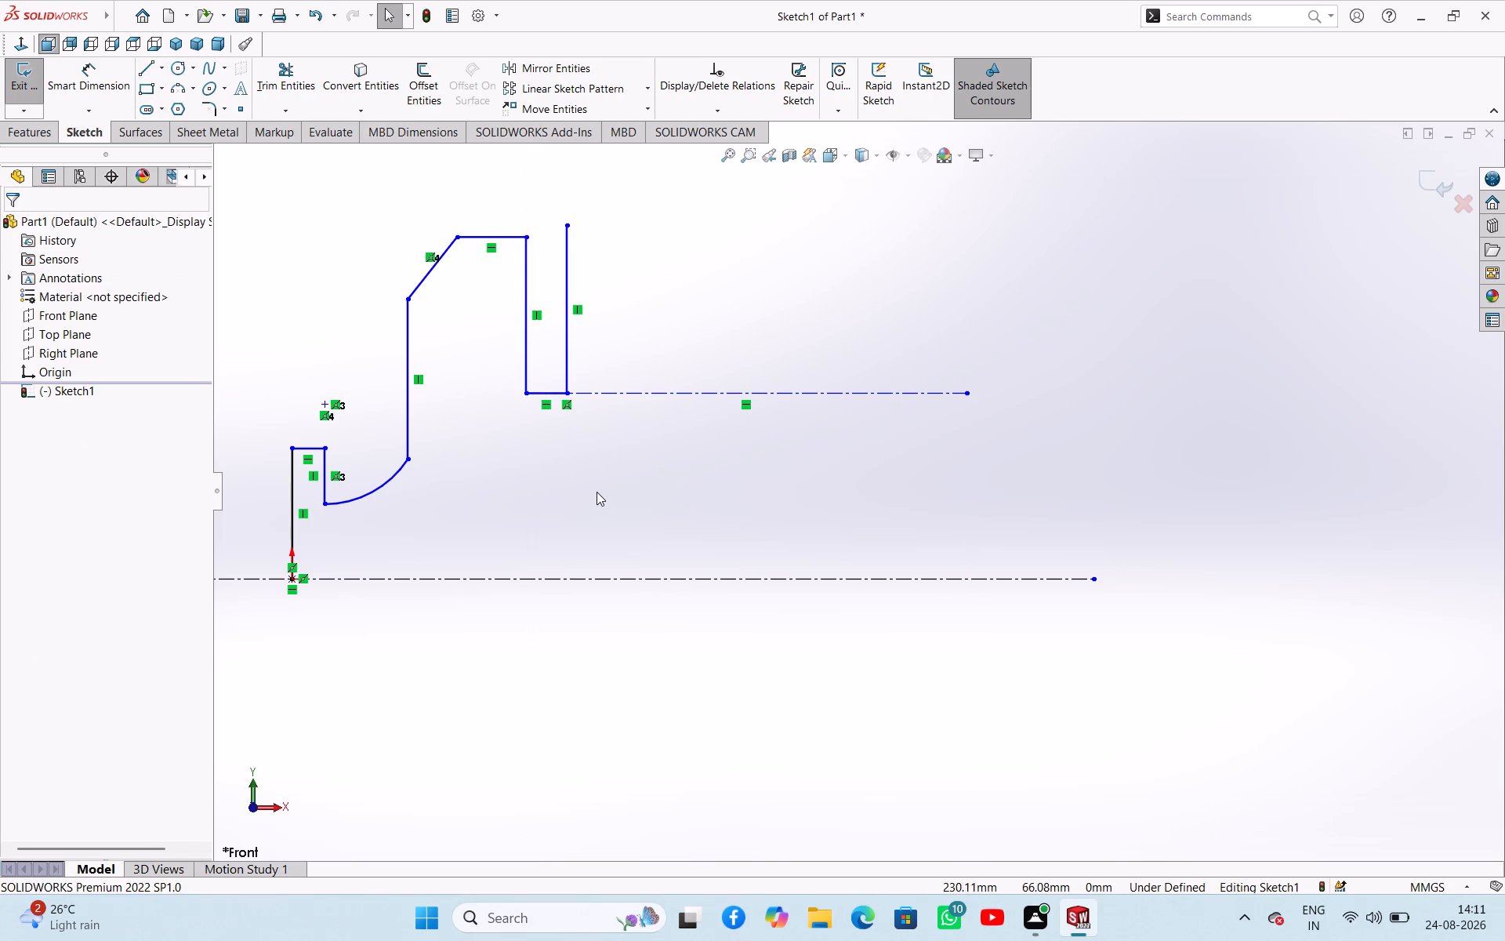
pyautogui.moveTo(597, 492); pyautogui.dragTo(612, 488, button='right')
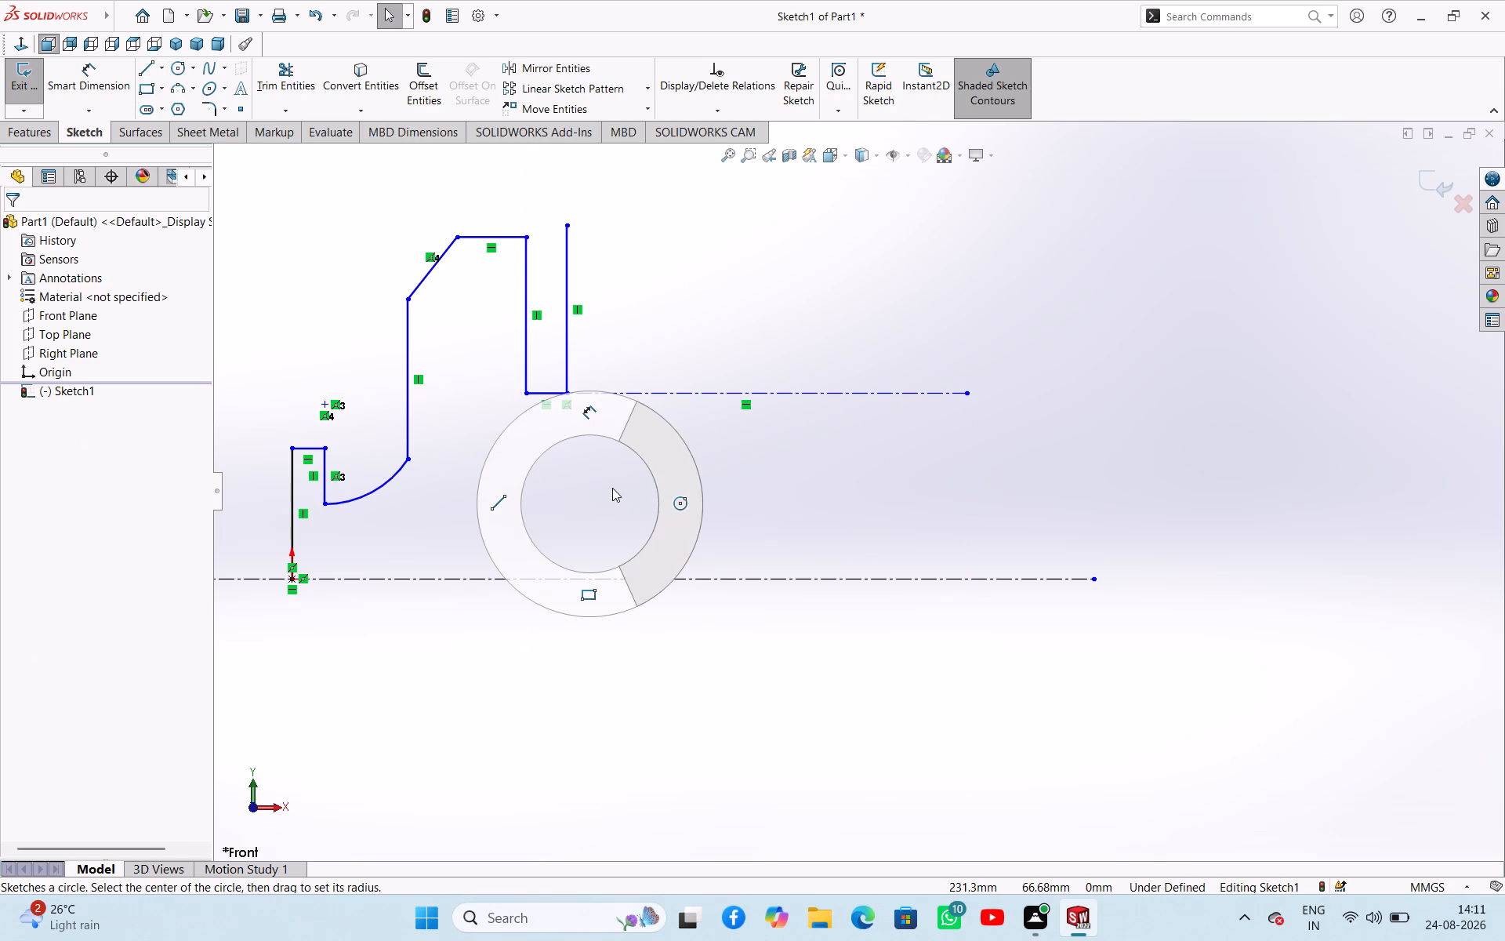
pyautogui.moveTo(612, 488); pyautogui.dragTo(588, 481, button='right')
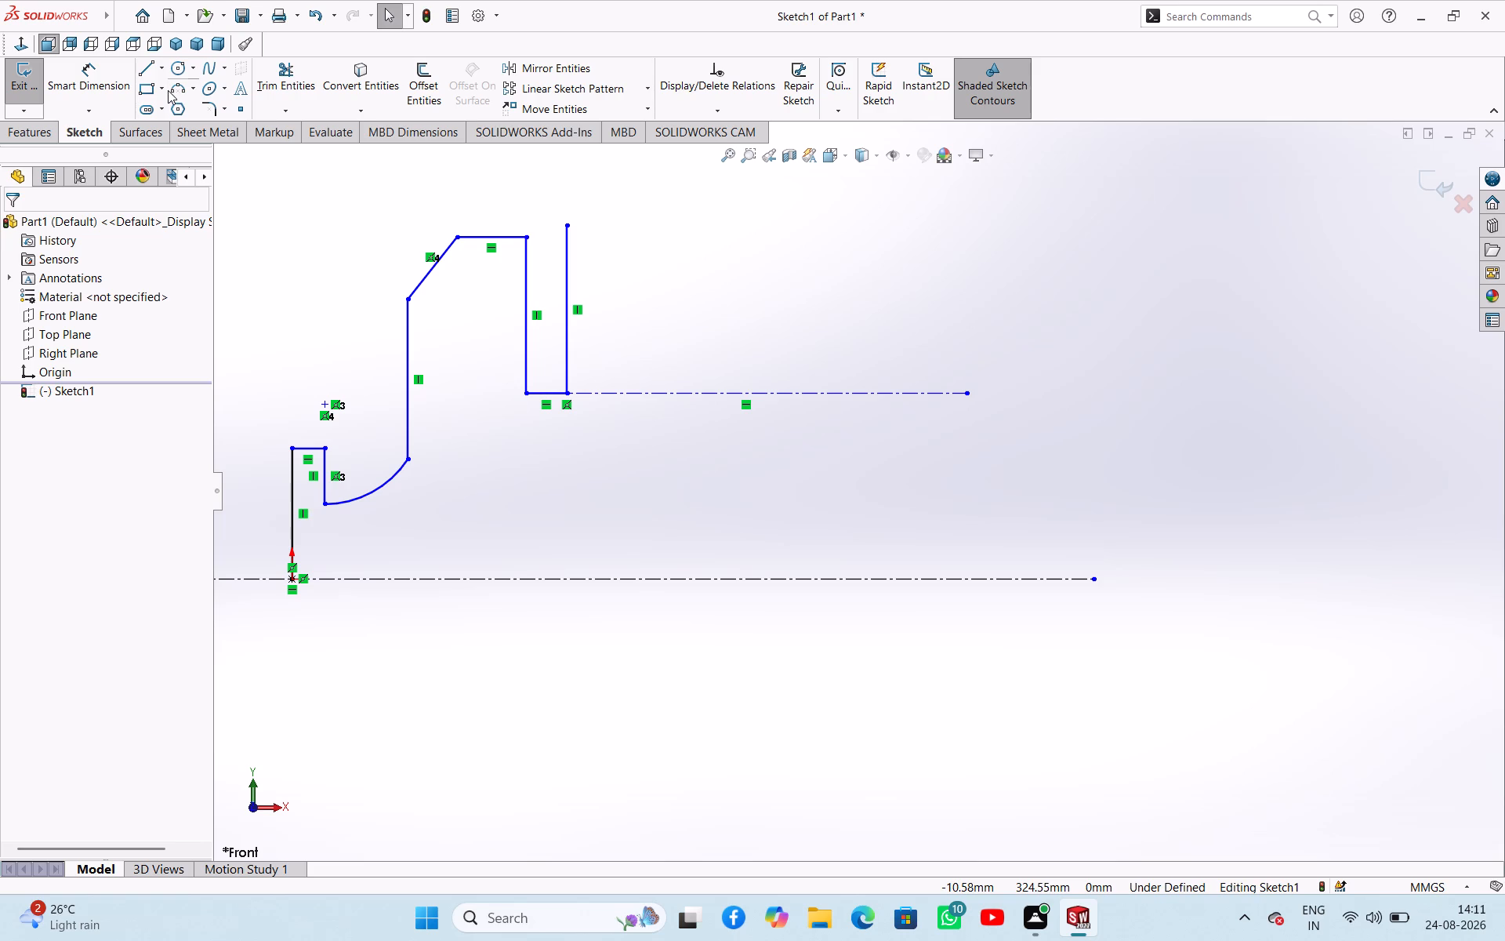
# Draw a three-point arc from the top of the last vertical line, bulging upward, with about 375 mm chord and 474 mm radius.
pyautogui.click(168, 90)
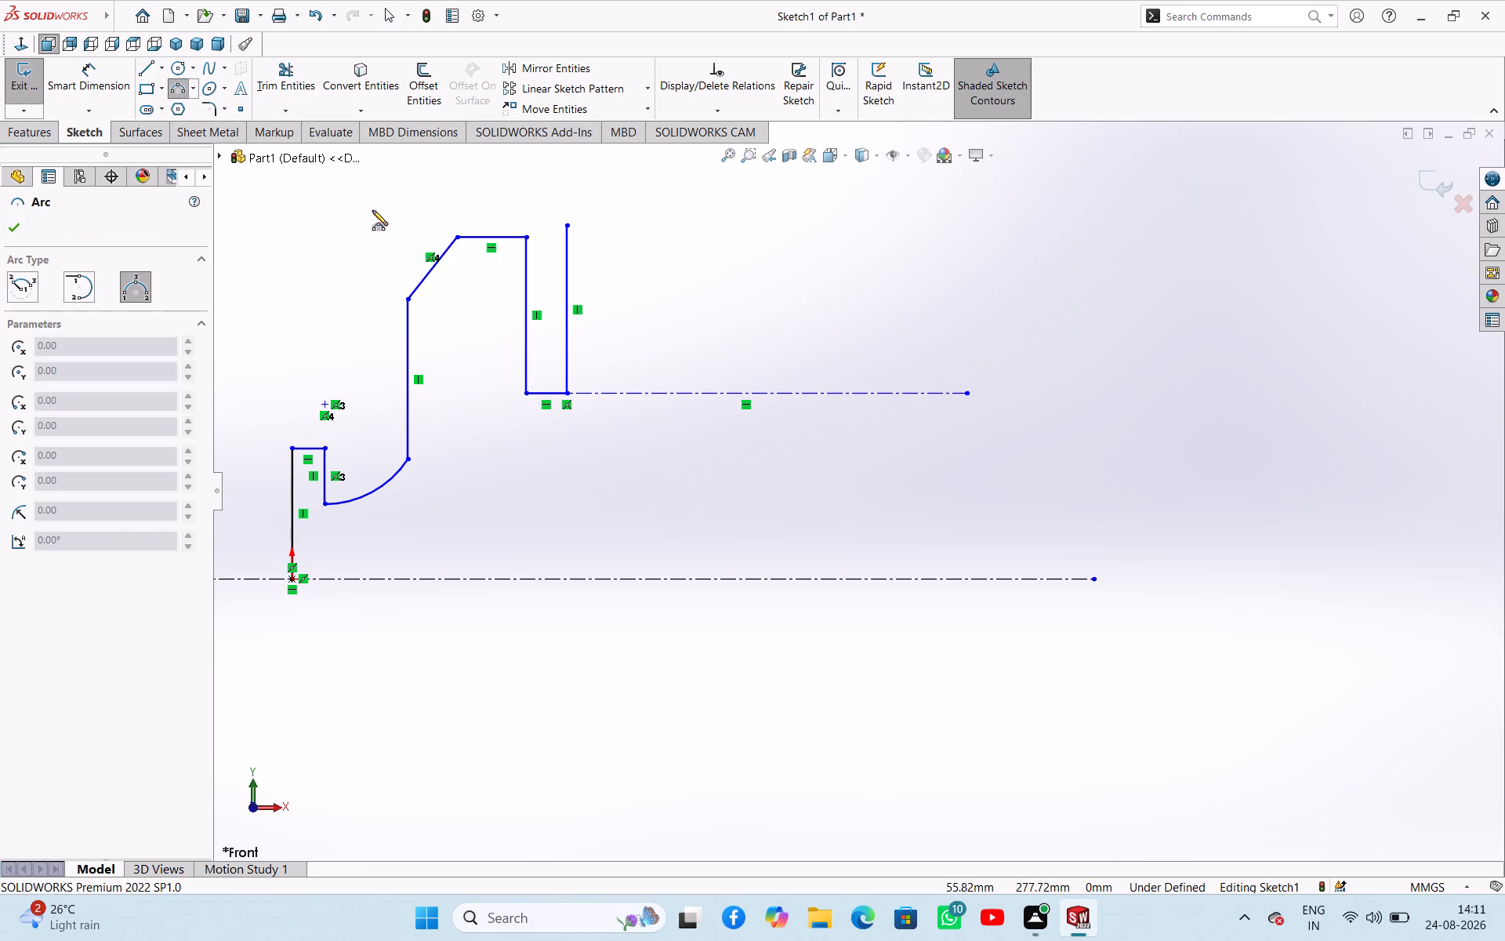
pyautogui.click(570, 225)
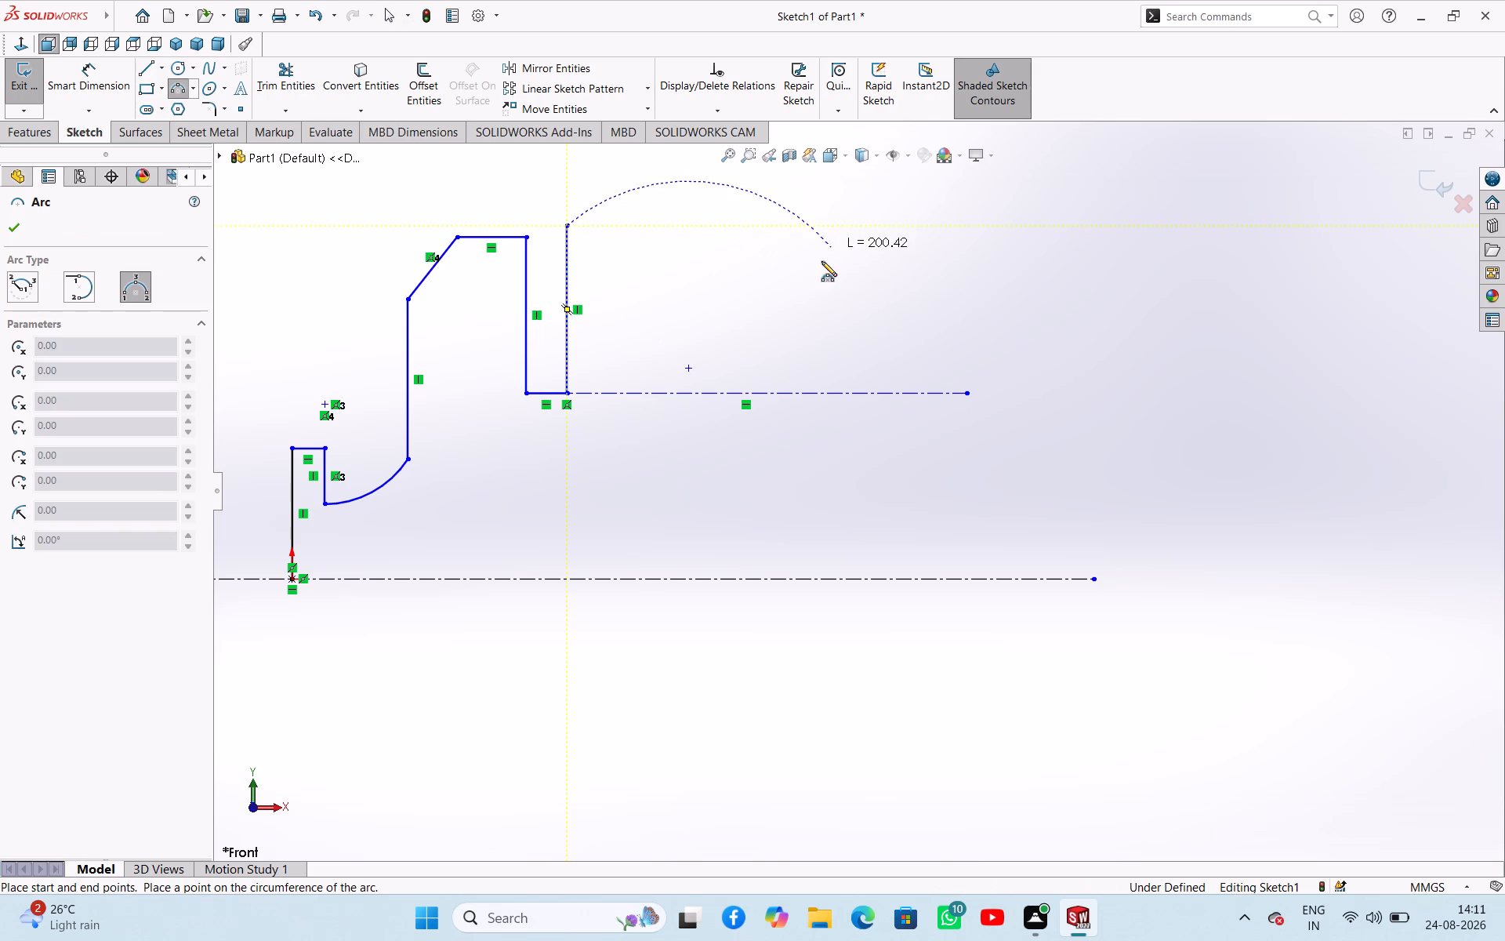
pyautogui.click(1062, 225)
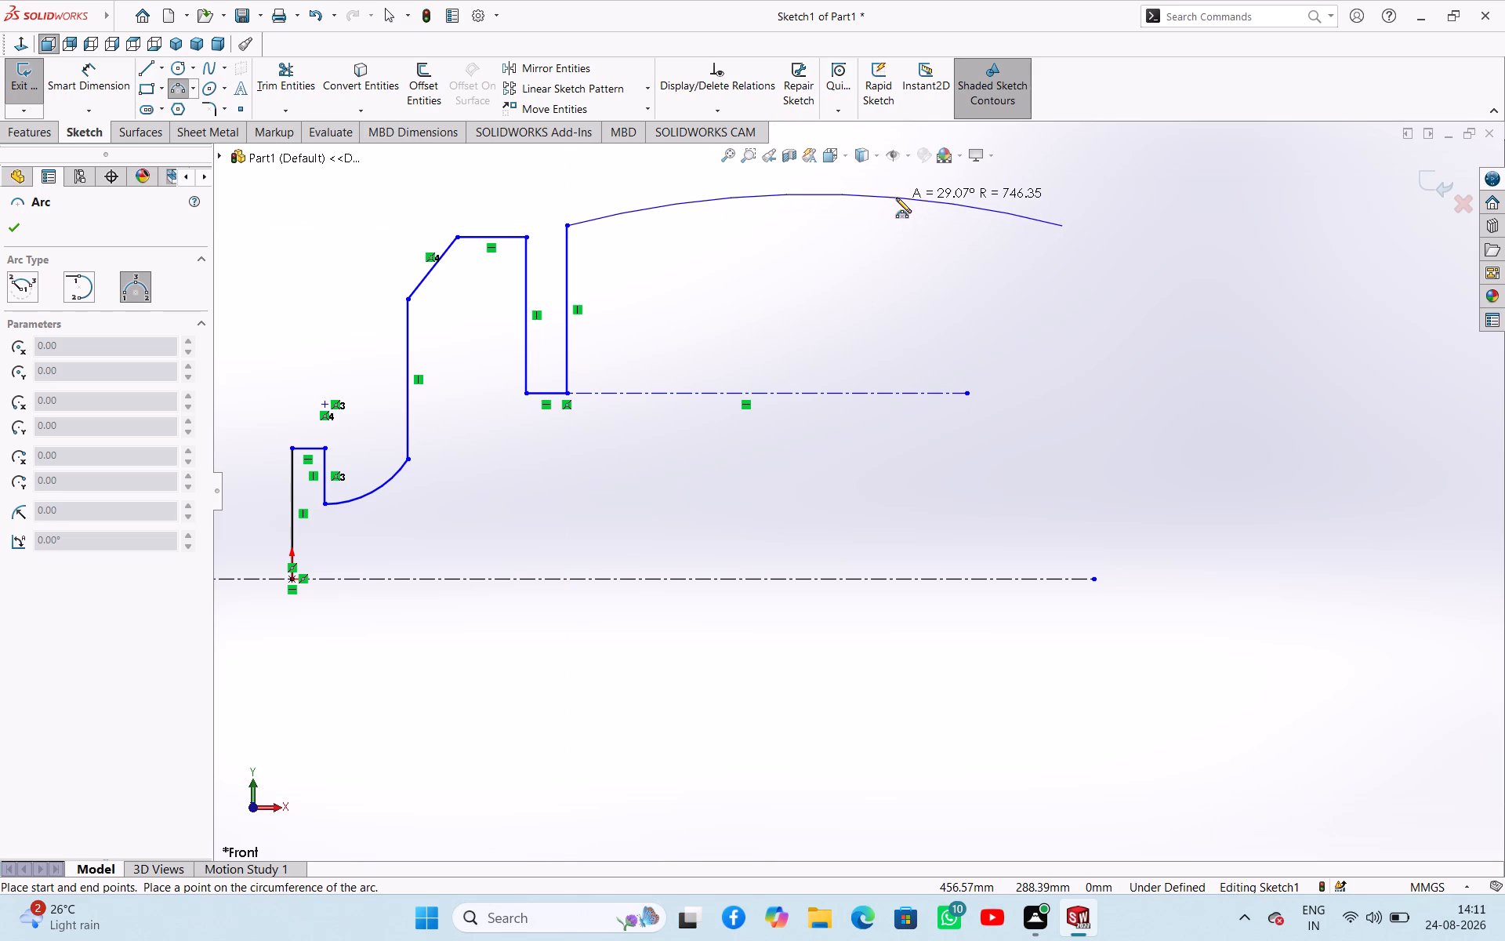
pyautogui.scroll(1, 896, 198)
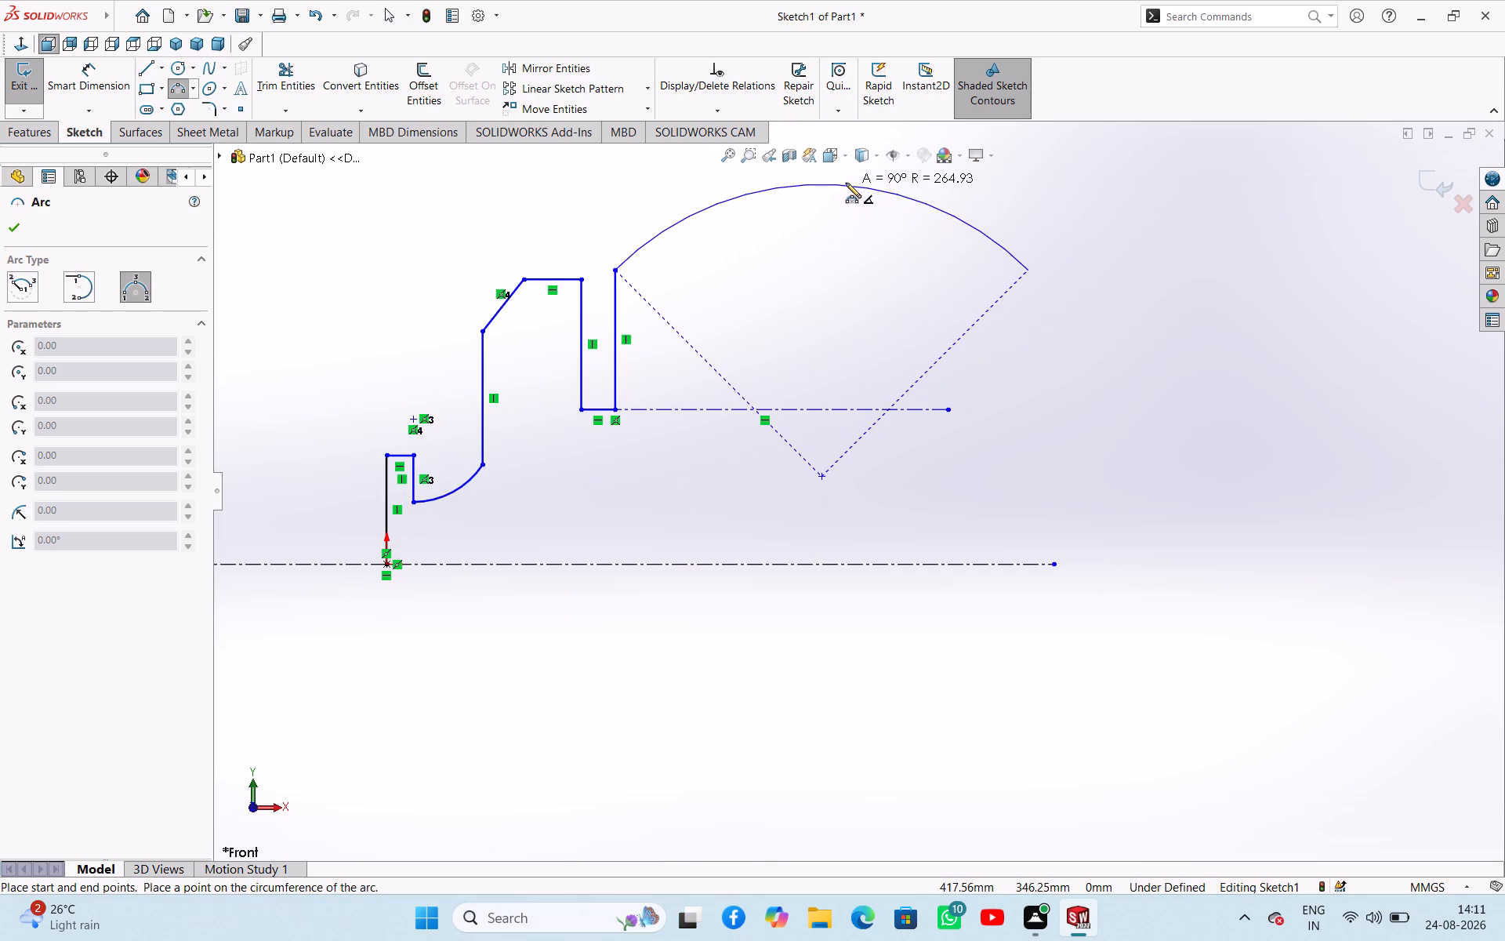
pyautogui.scroll(3, 847, 204)
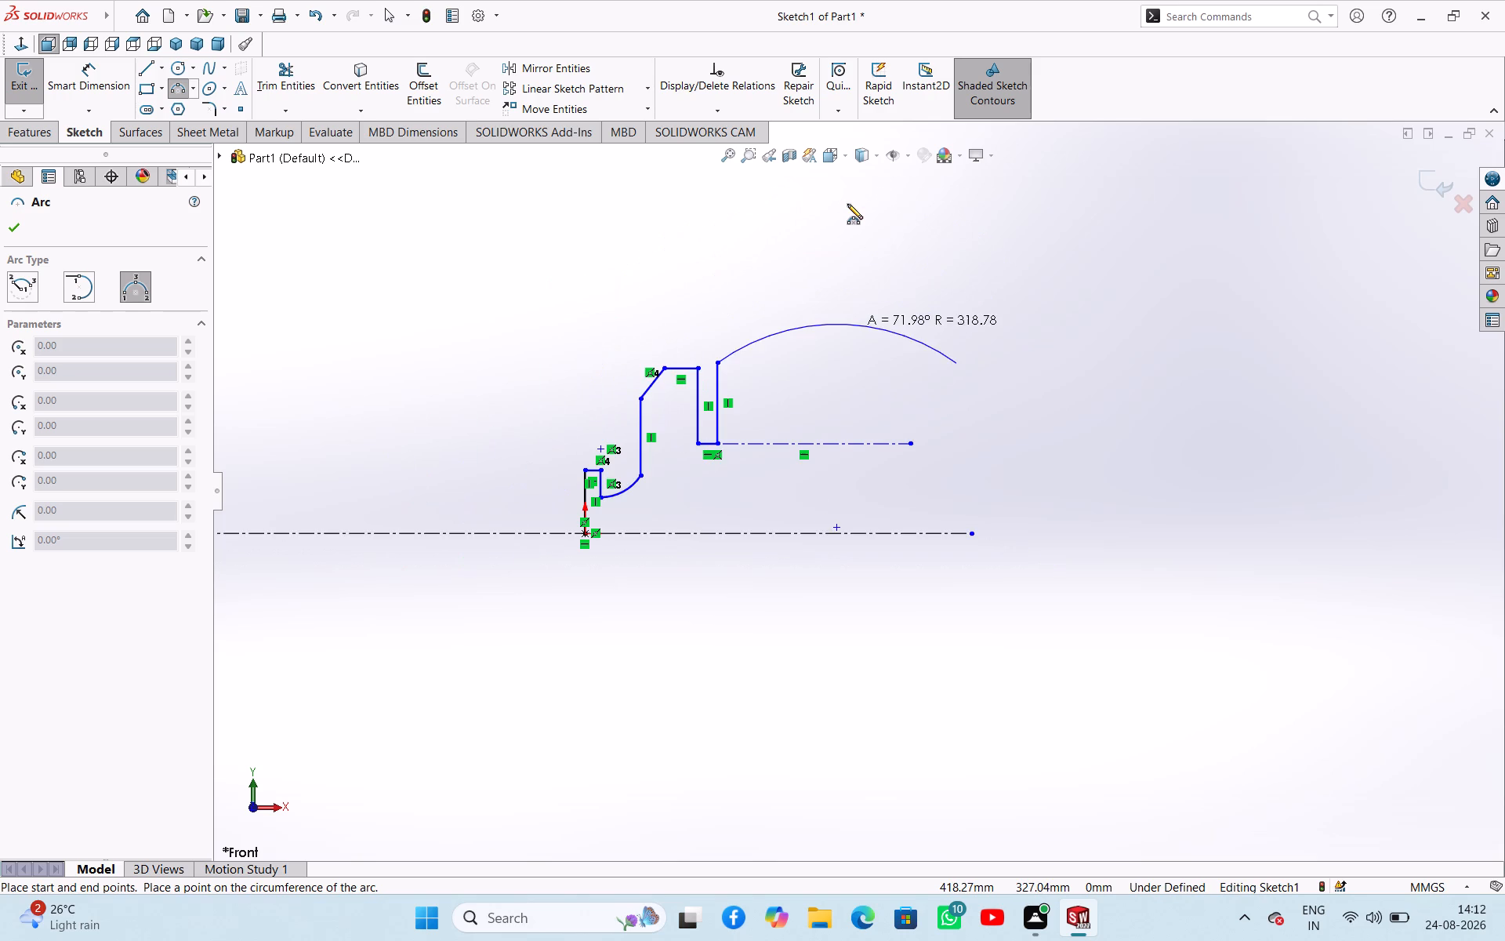
pyautogui.scroll(1, 840, 209)
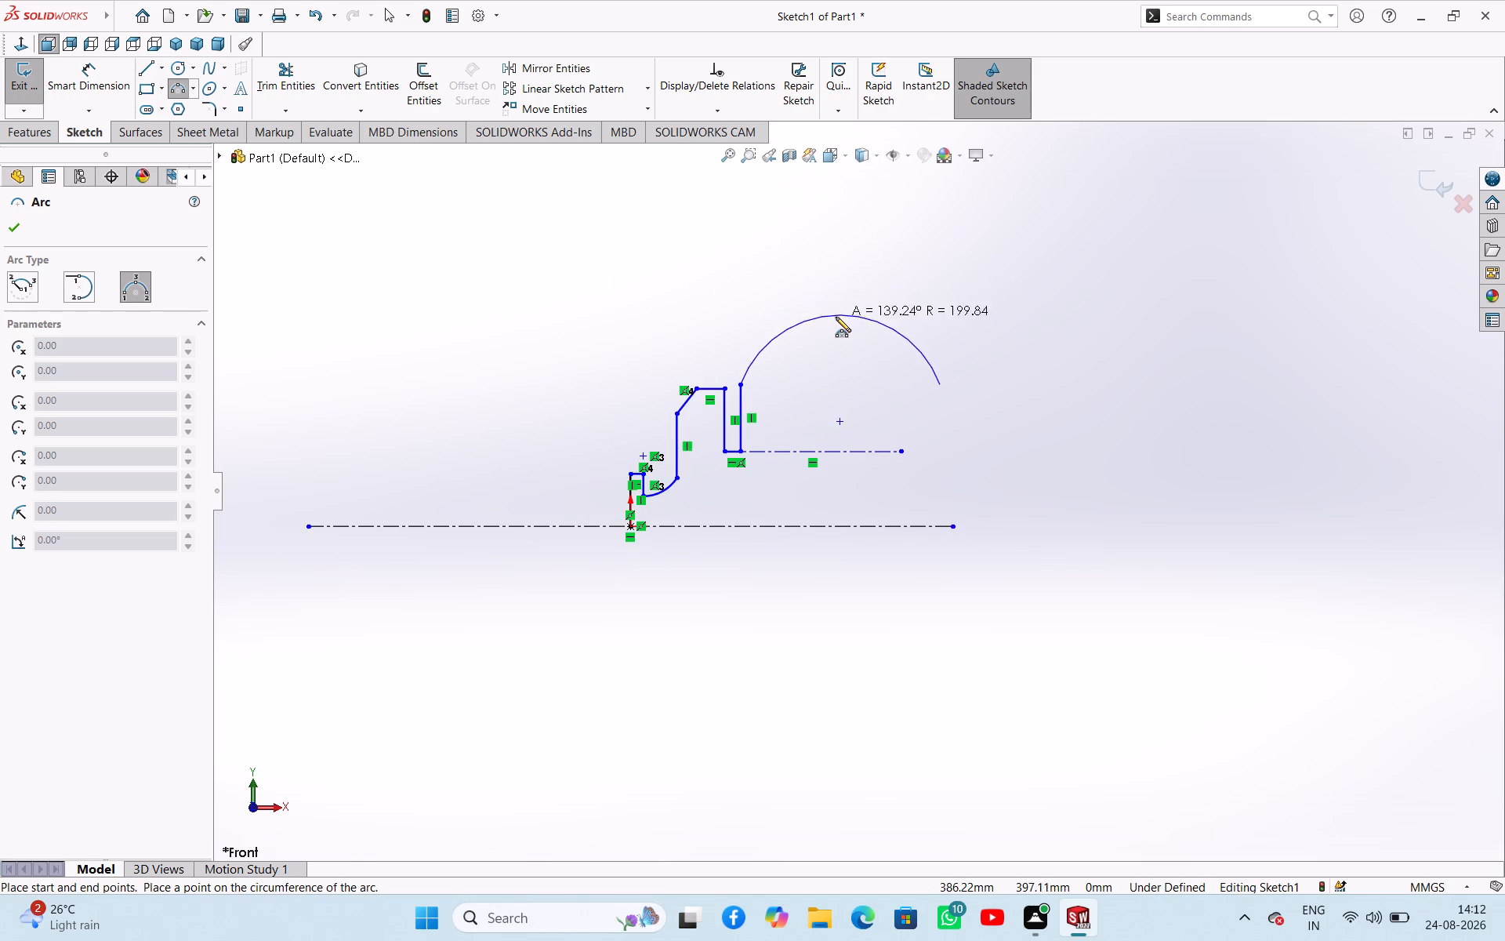
pyautogui.click(840, 364)
pyautogui.rightClick(999, 399)
pyautogui.click(1032, 405)
# Dimension the large upper arc's radius as 42.8 mm.
pyautogui.moveTo(1035, 408); pyautogui.dragTo(1032, 351, button='right')
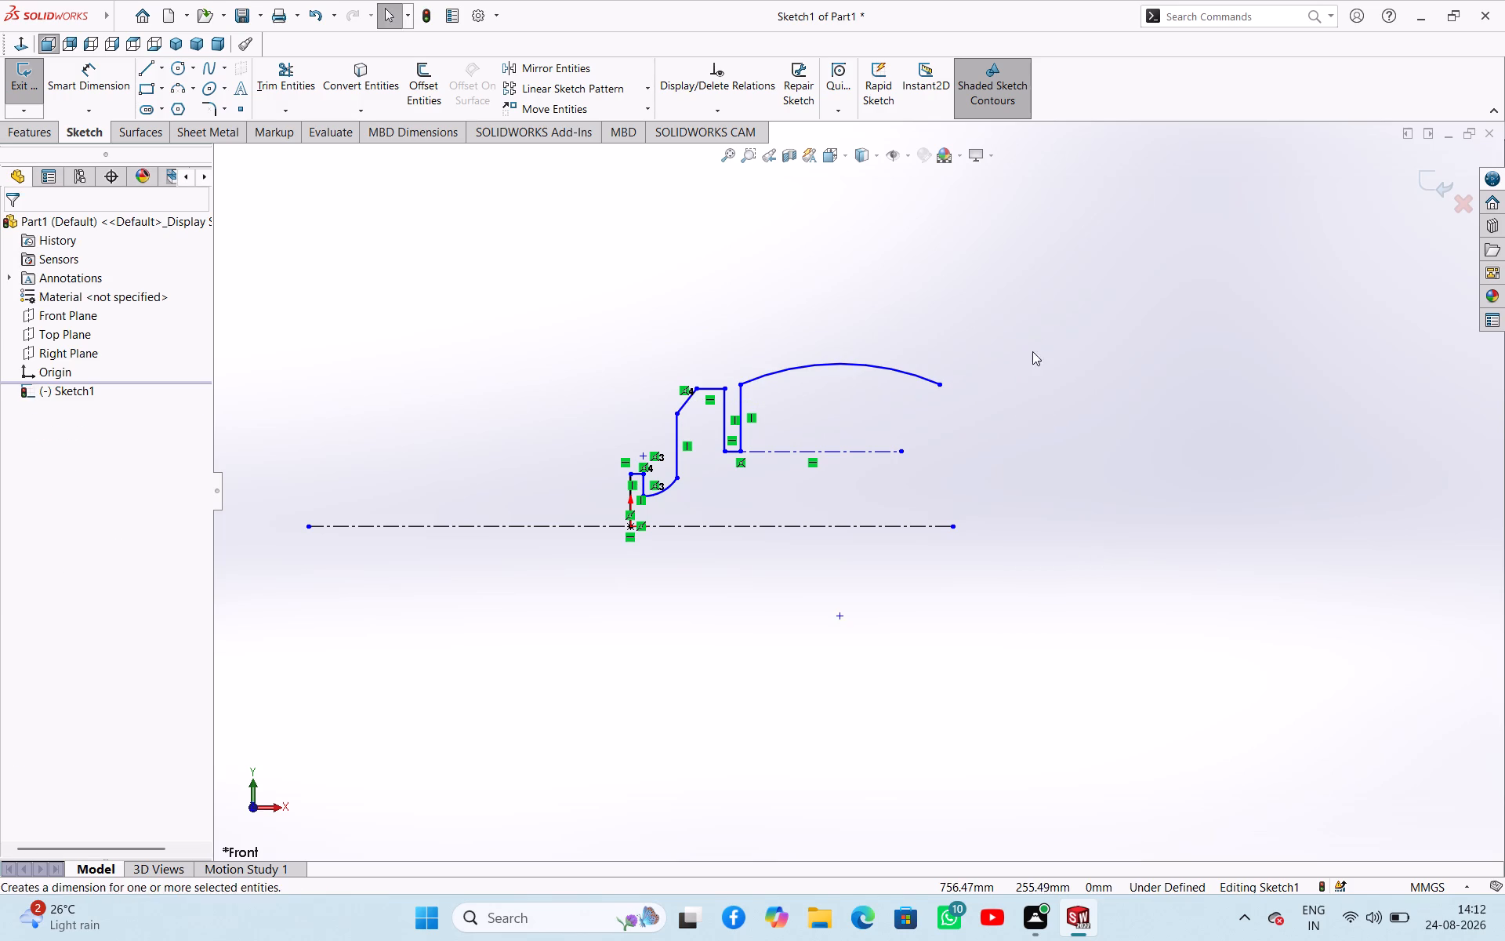
pyautogui.moveTo(1032, 351); pyautogui.dragTo(1029, 305, button='right')
pyautogui.click(916, 373)
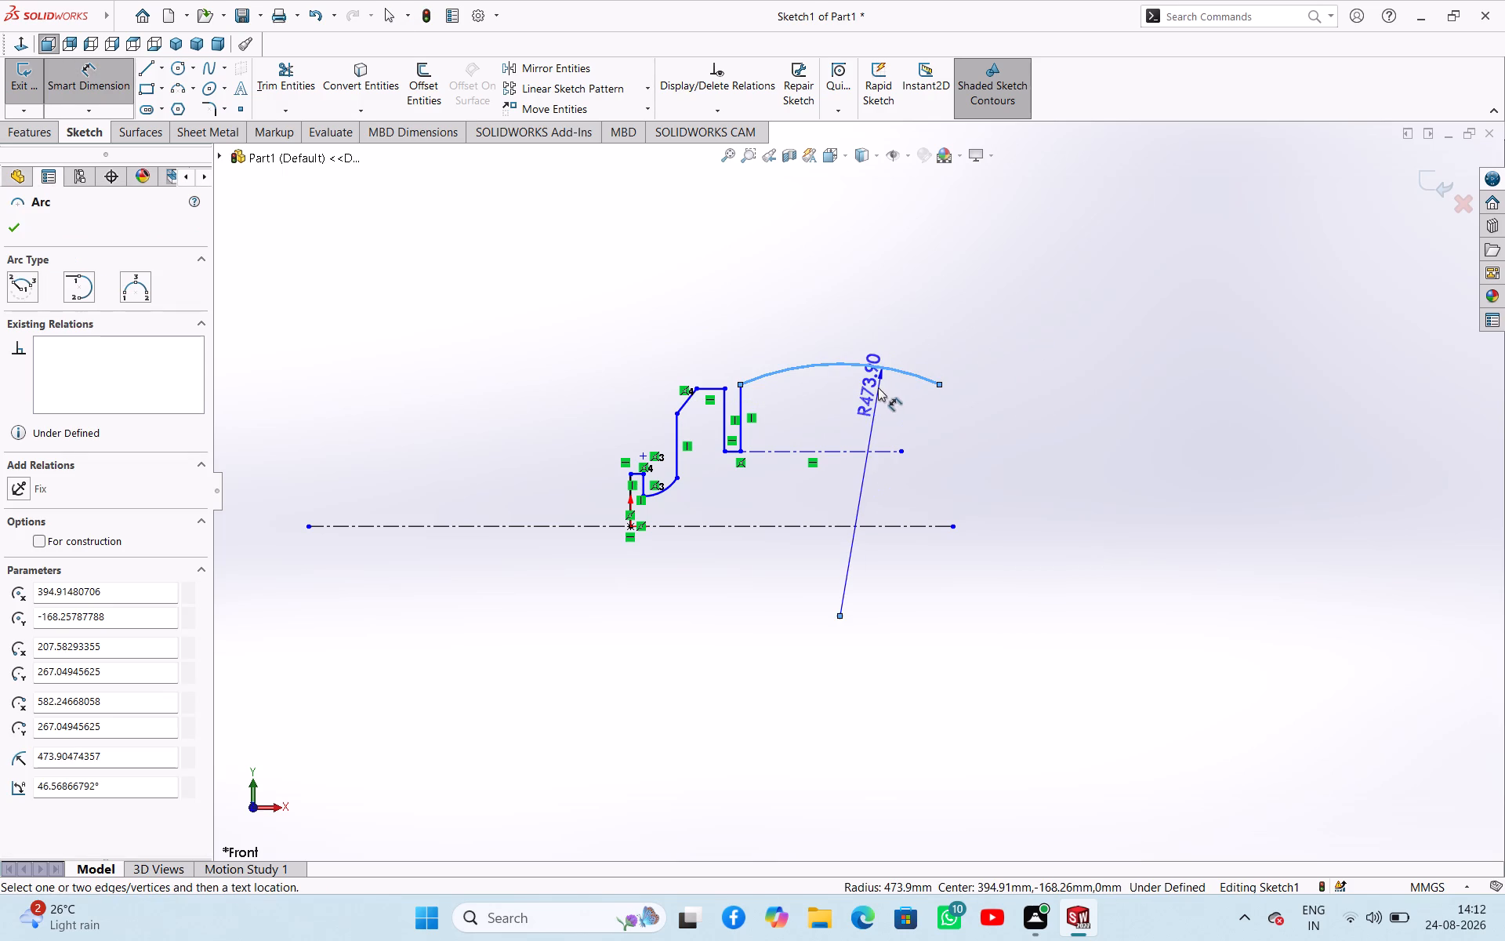
pyautogui.click(870, 409)
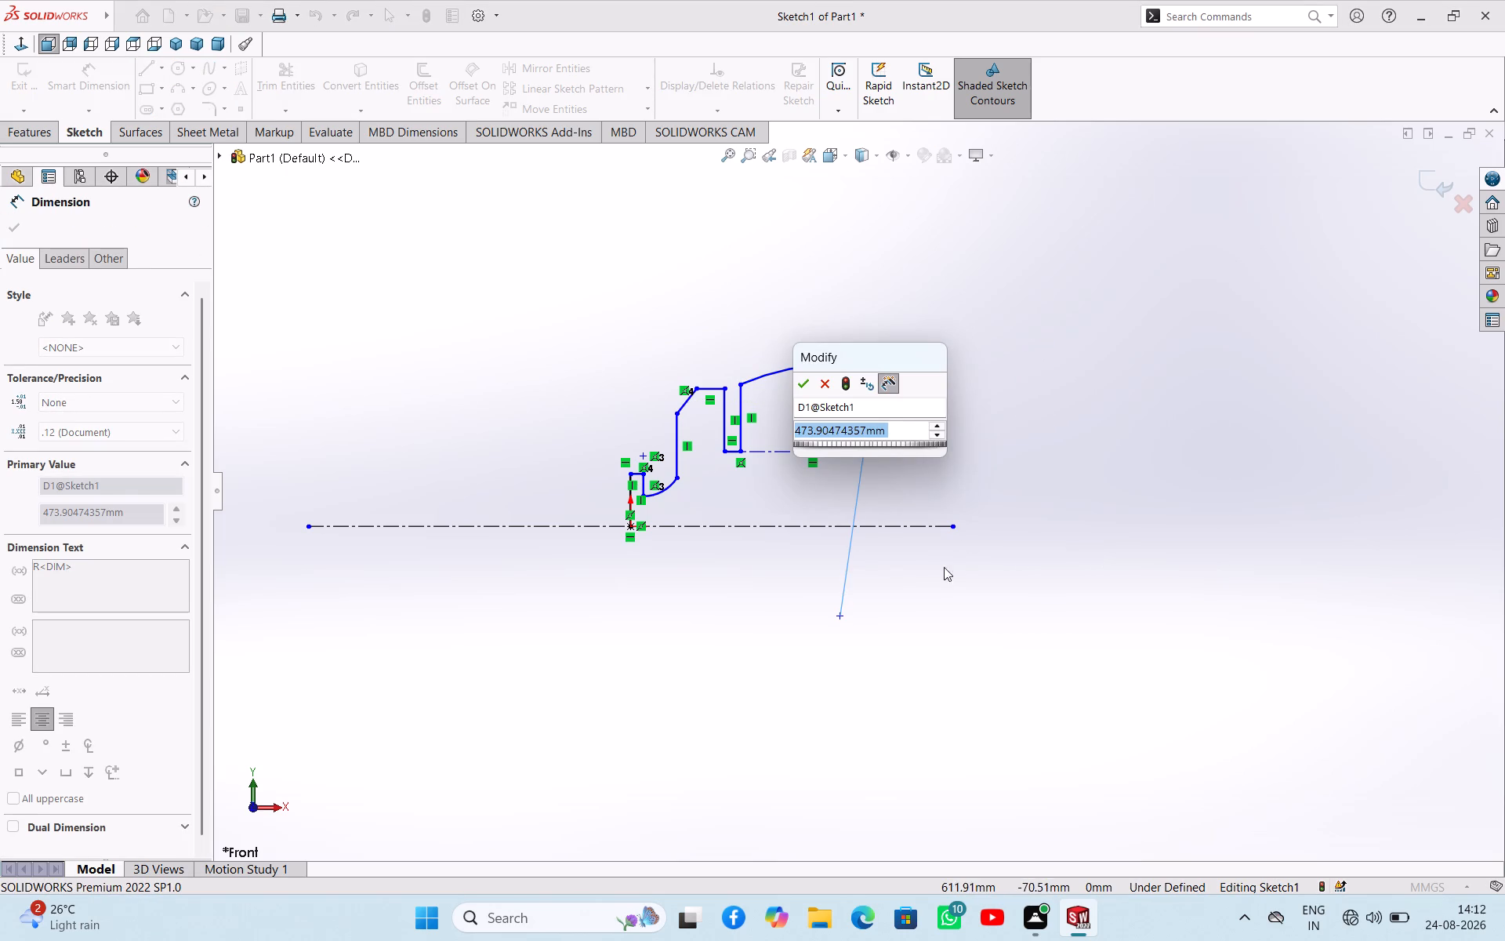
pyautogui.press('4')
pyautogui.press('2')
pyautogui.press('.')
pyautogui.press('8')
pyautogui.press('Return')
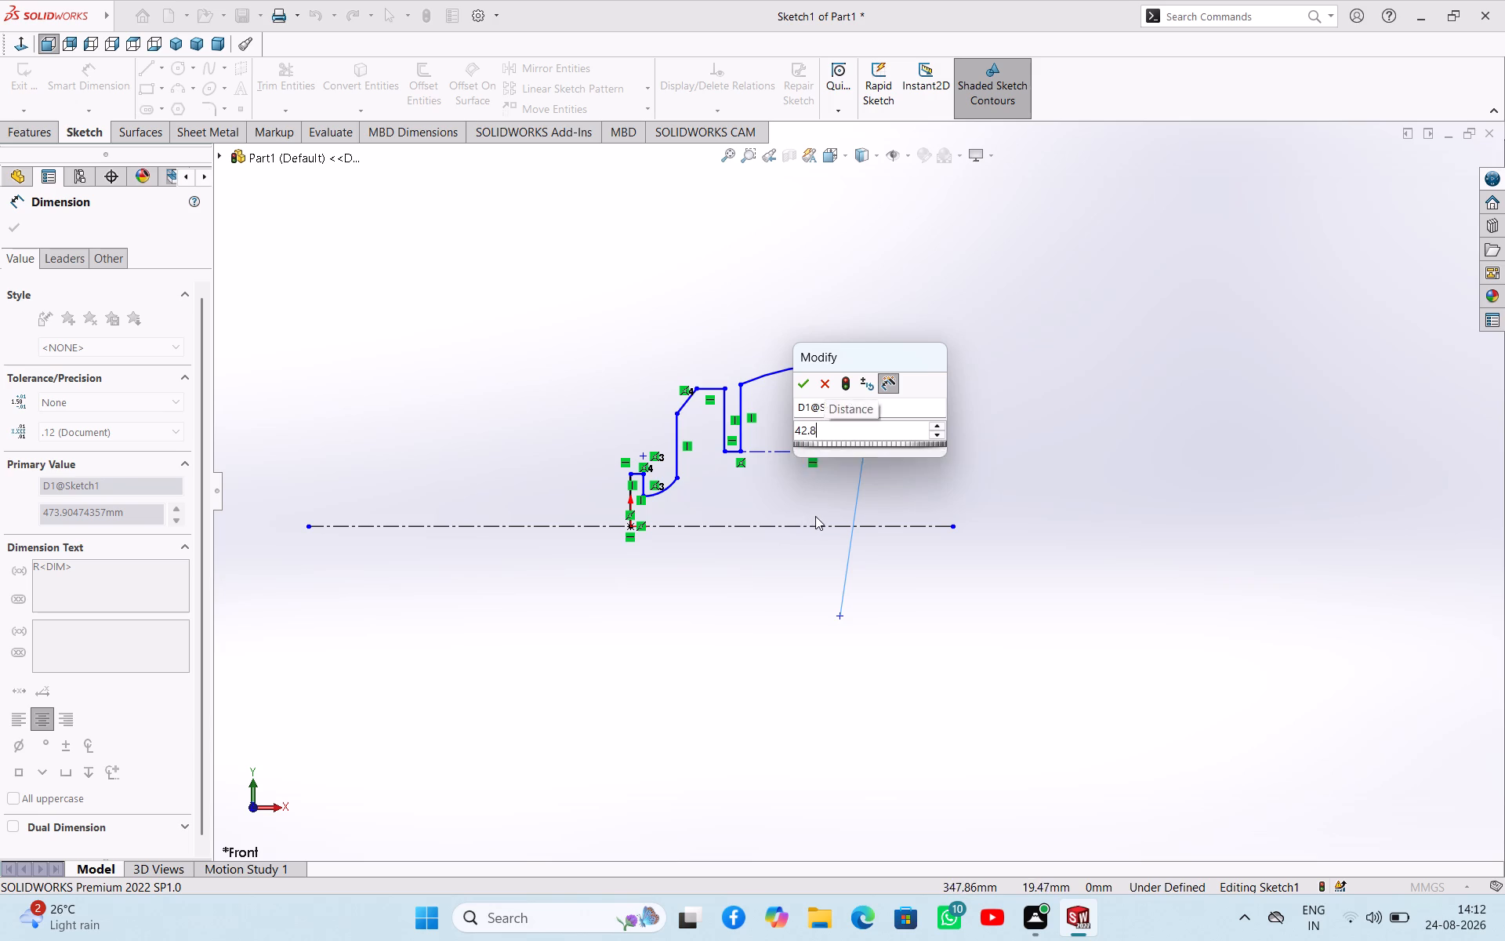
pyautogui.scroll(-4, 793, 387)
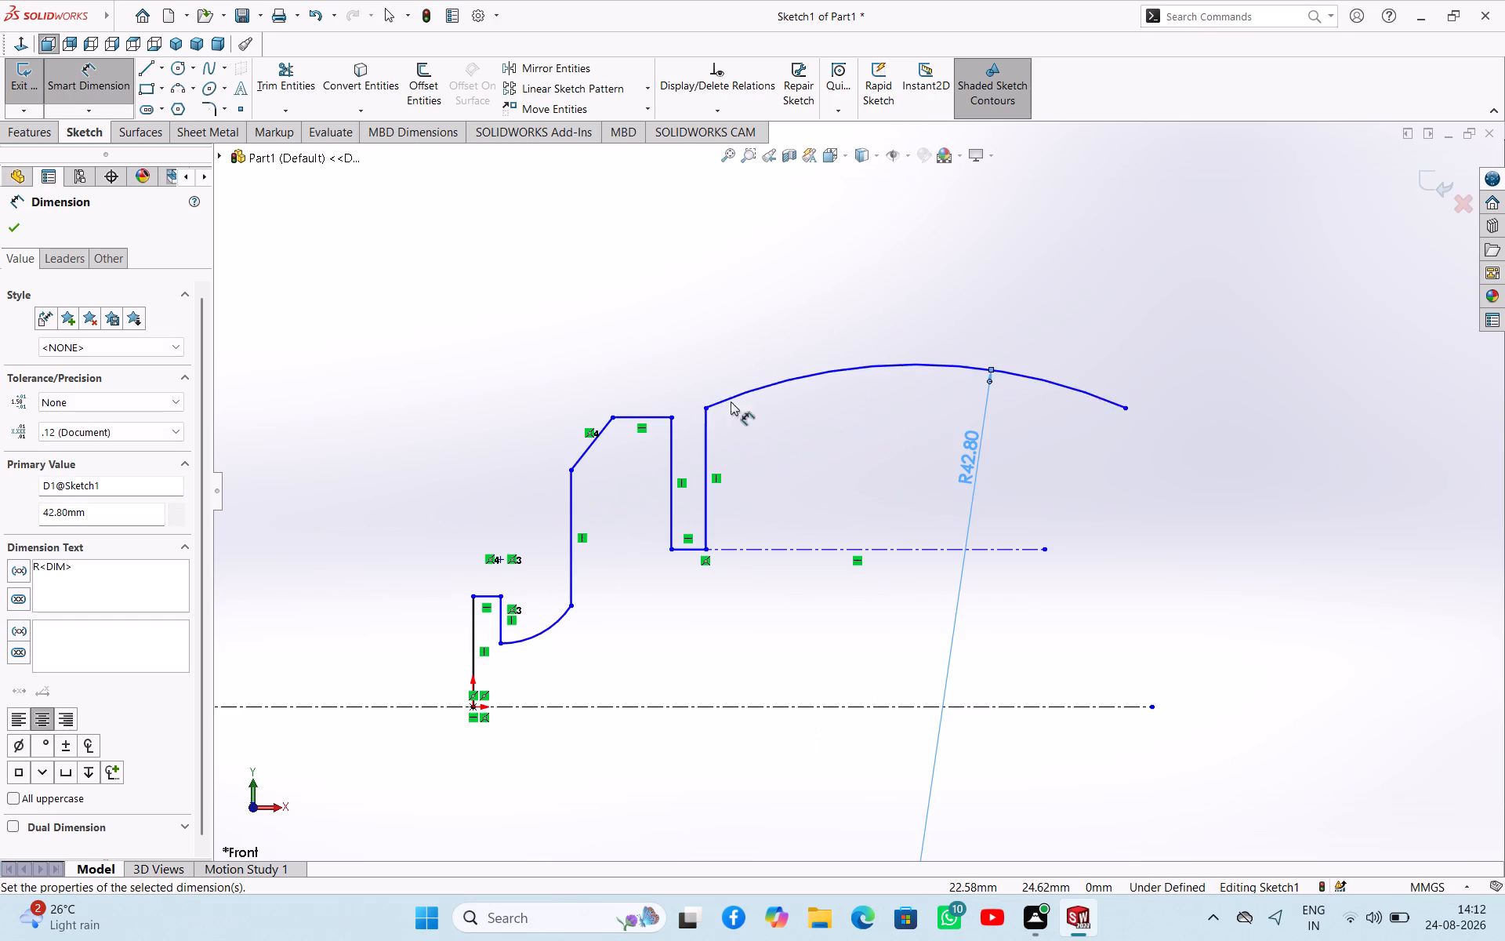
pyautogui.rightClick(618, 322)
pyautogui.click(665, 369)
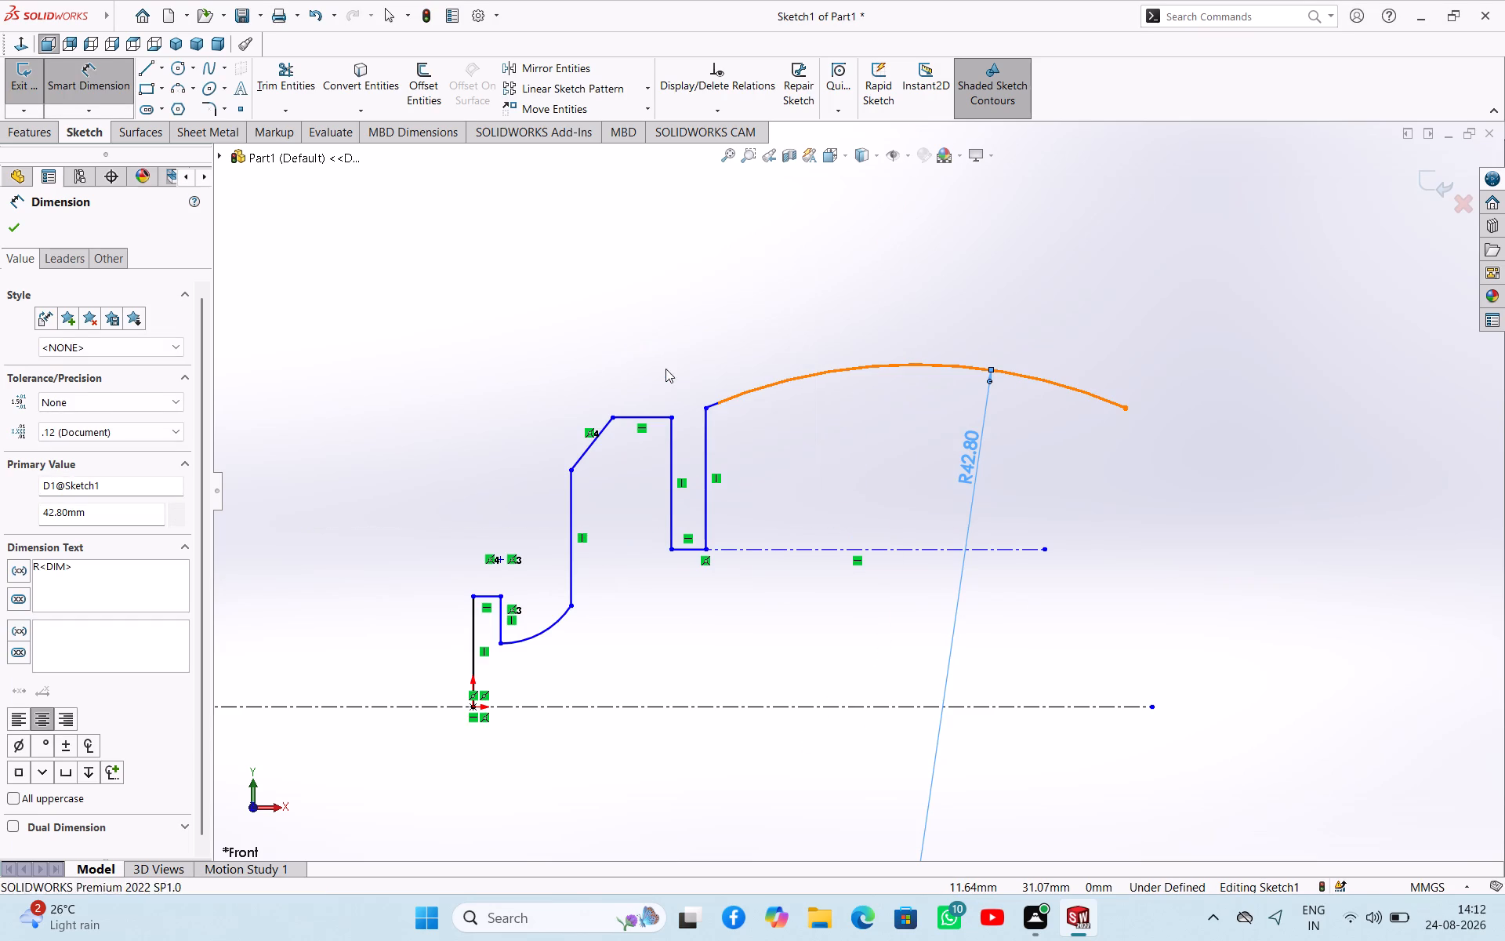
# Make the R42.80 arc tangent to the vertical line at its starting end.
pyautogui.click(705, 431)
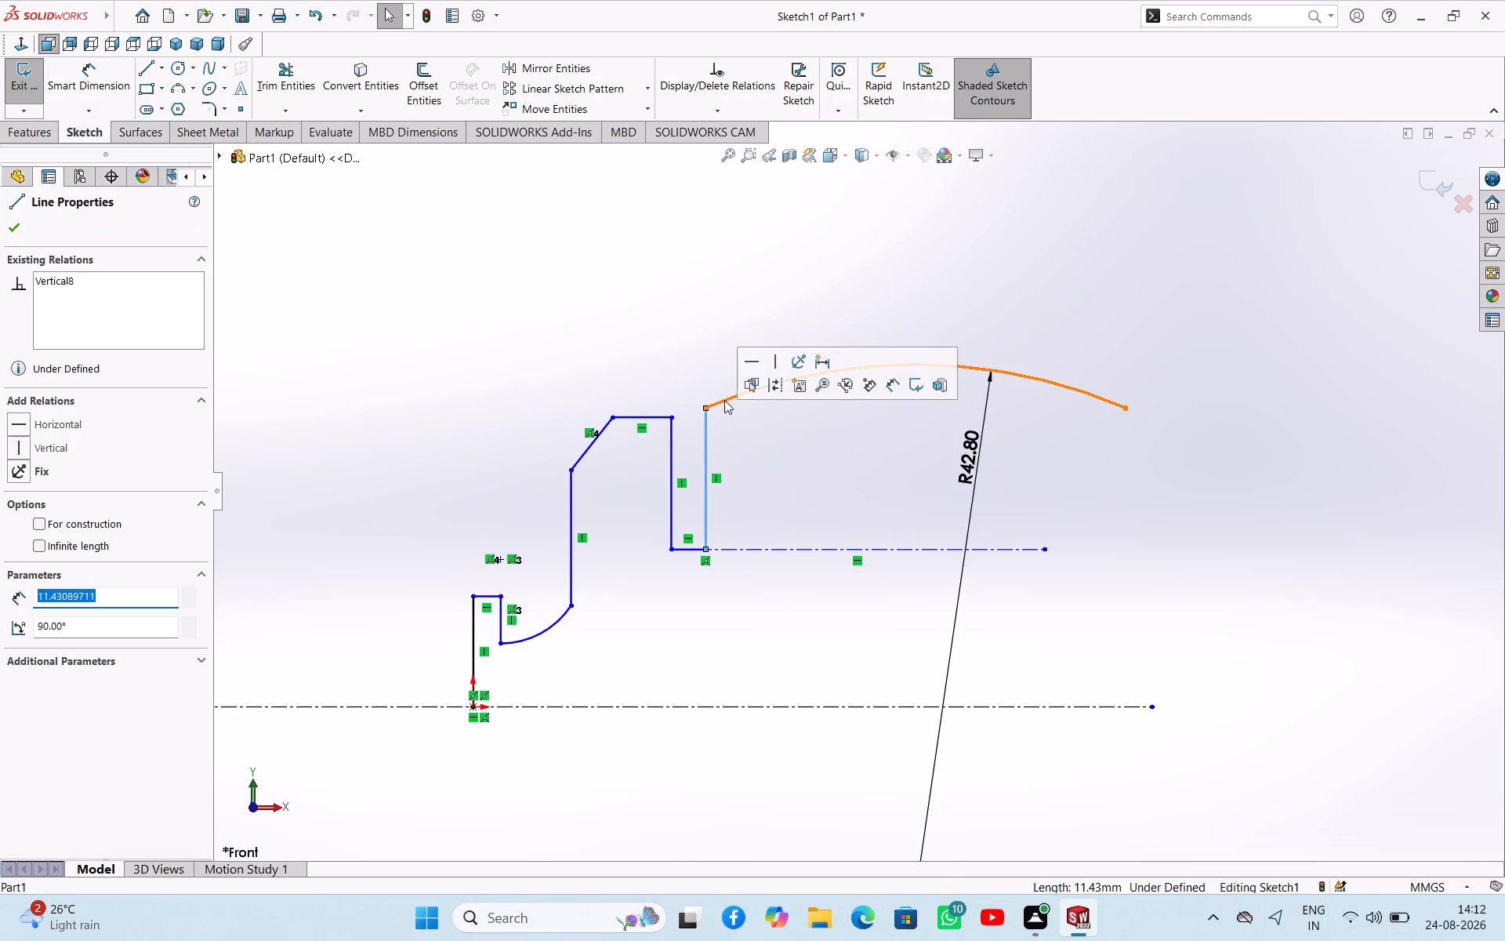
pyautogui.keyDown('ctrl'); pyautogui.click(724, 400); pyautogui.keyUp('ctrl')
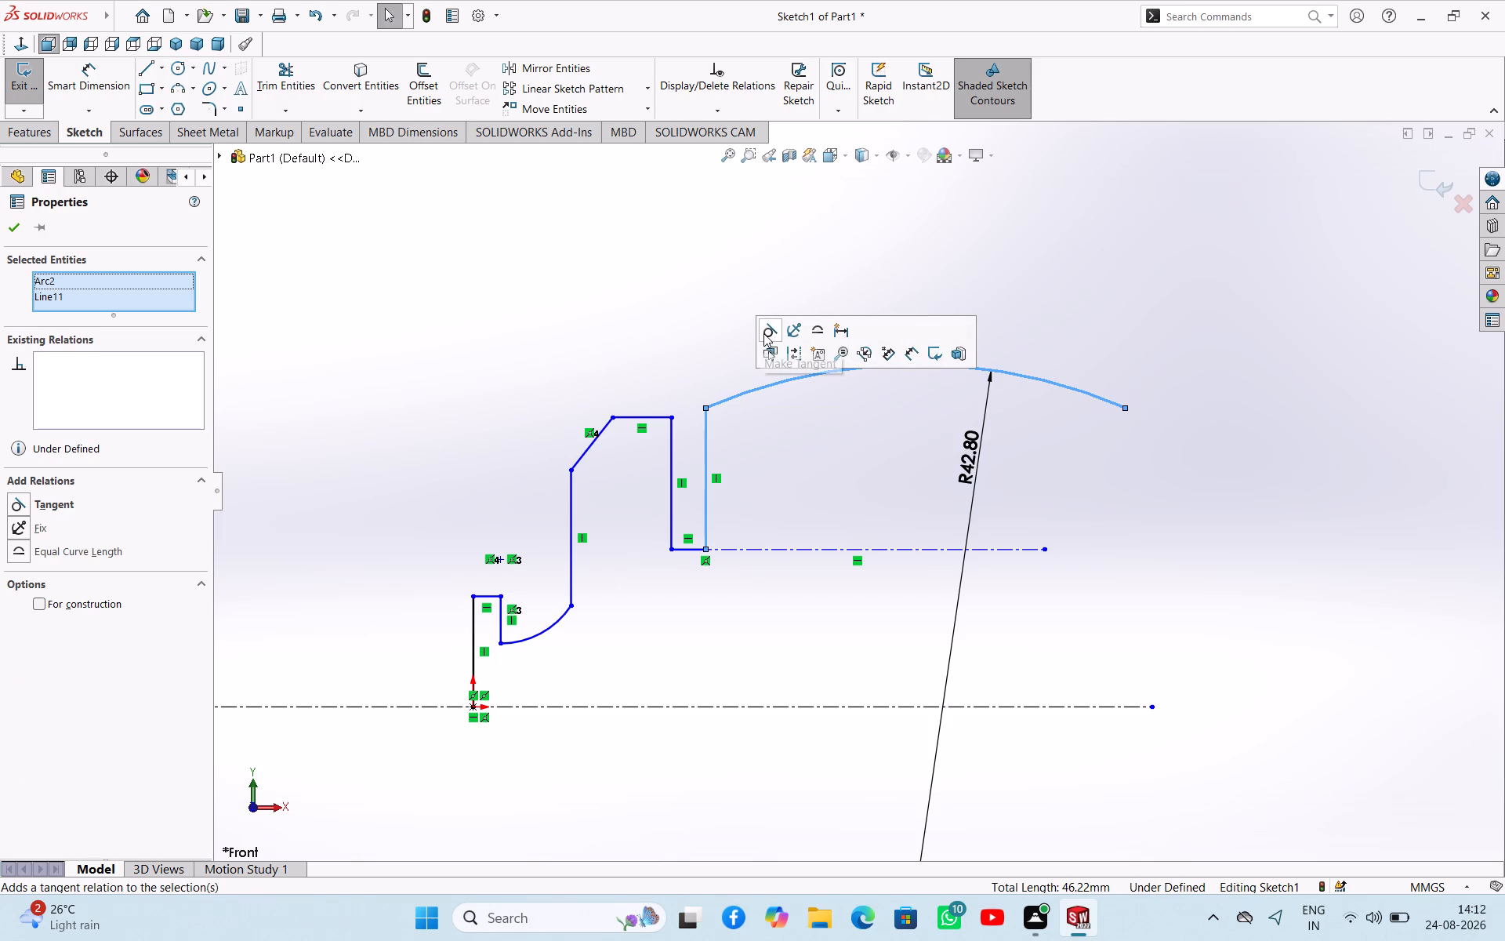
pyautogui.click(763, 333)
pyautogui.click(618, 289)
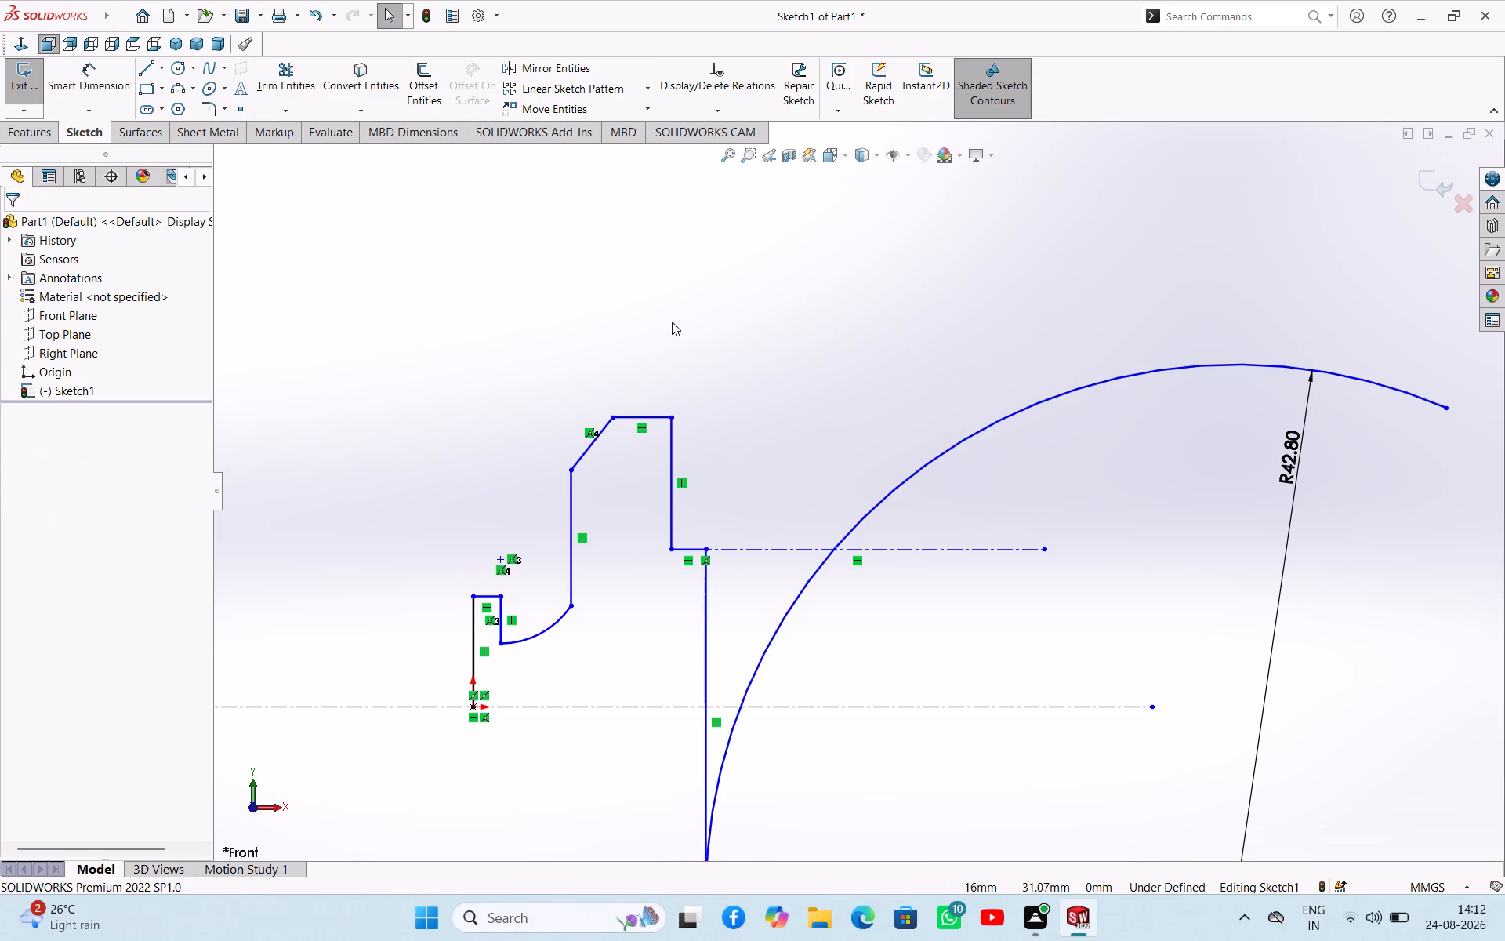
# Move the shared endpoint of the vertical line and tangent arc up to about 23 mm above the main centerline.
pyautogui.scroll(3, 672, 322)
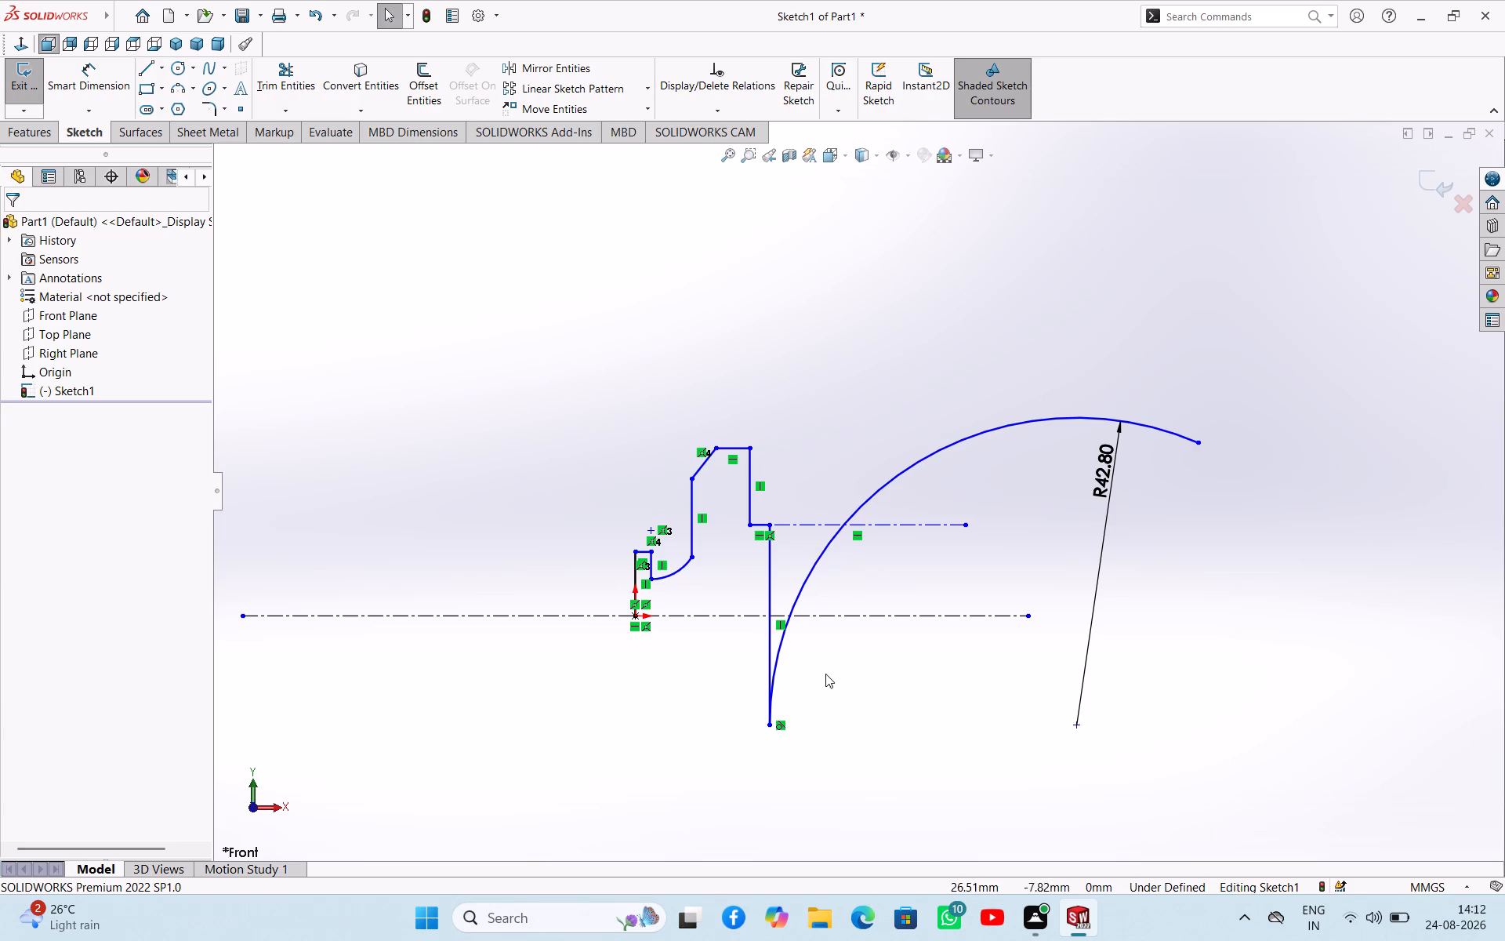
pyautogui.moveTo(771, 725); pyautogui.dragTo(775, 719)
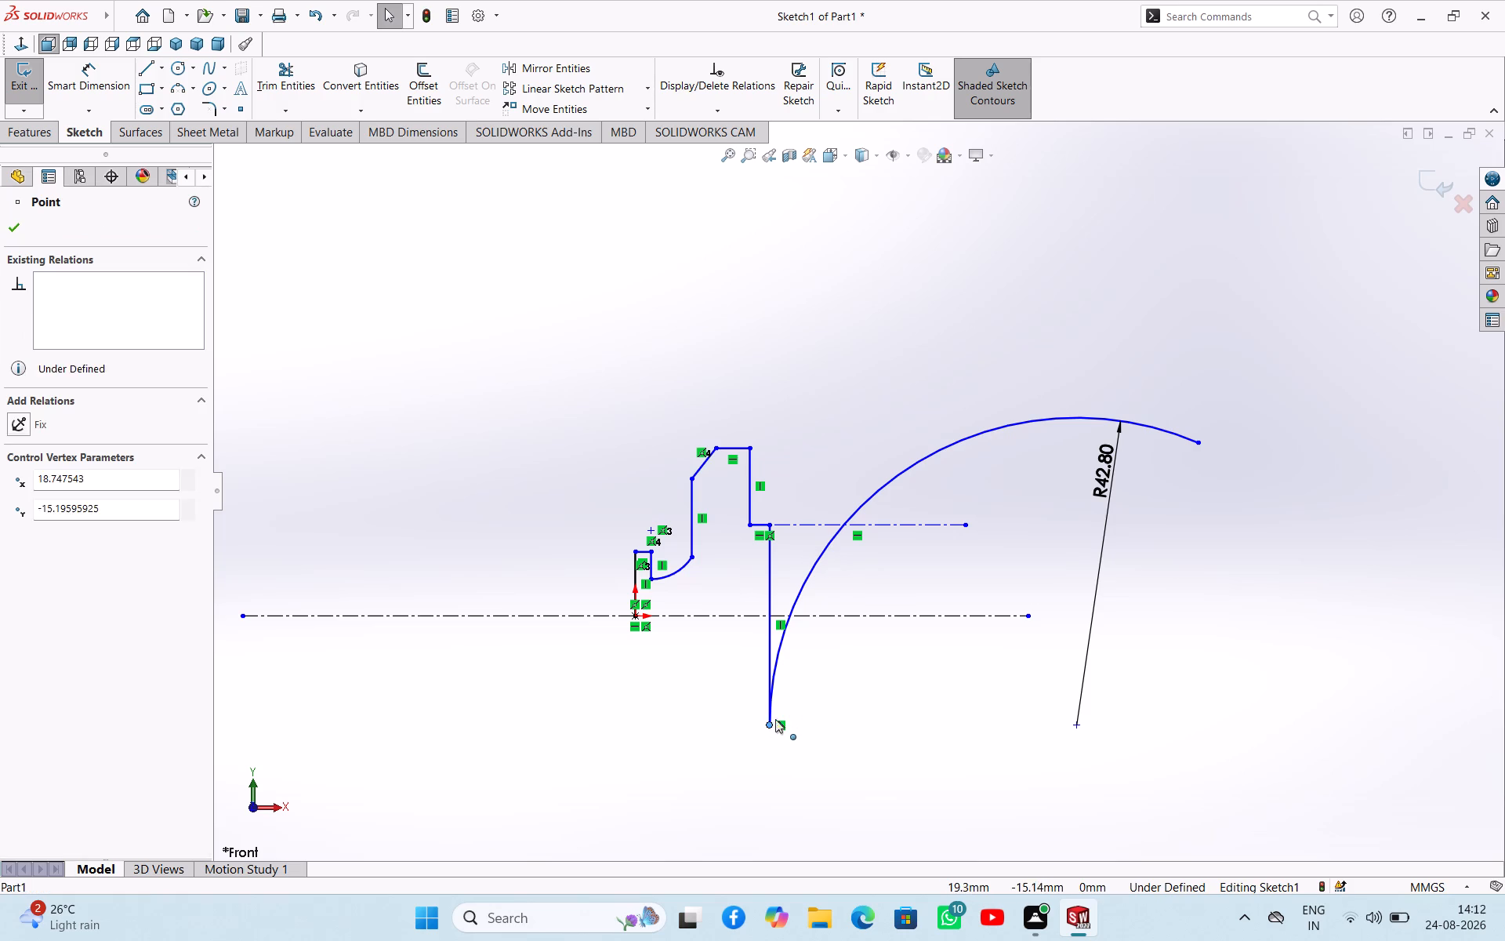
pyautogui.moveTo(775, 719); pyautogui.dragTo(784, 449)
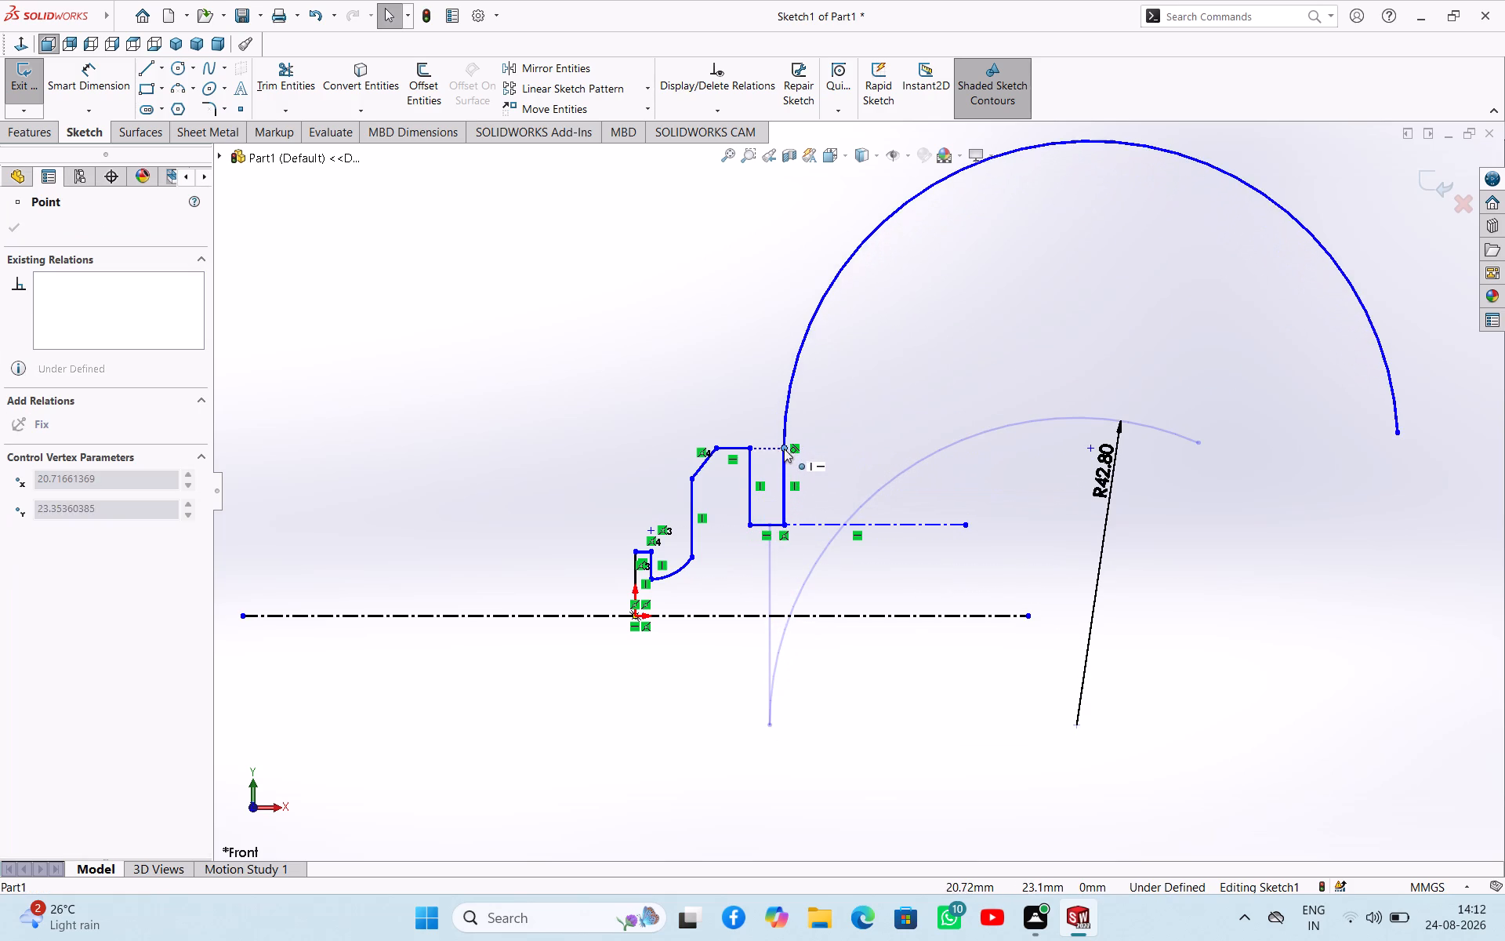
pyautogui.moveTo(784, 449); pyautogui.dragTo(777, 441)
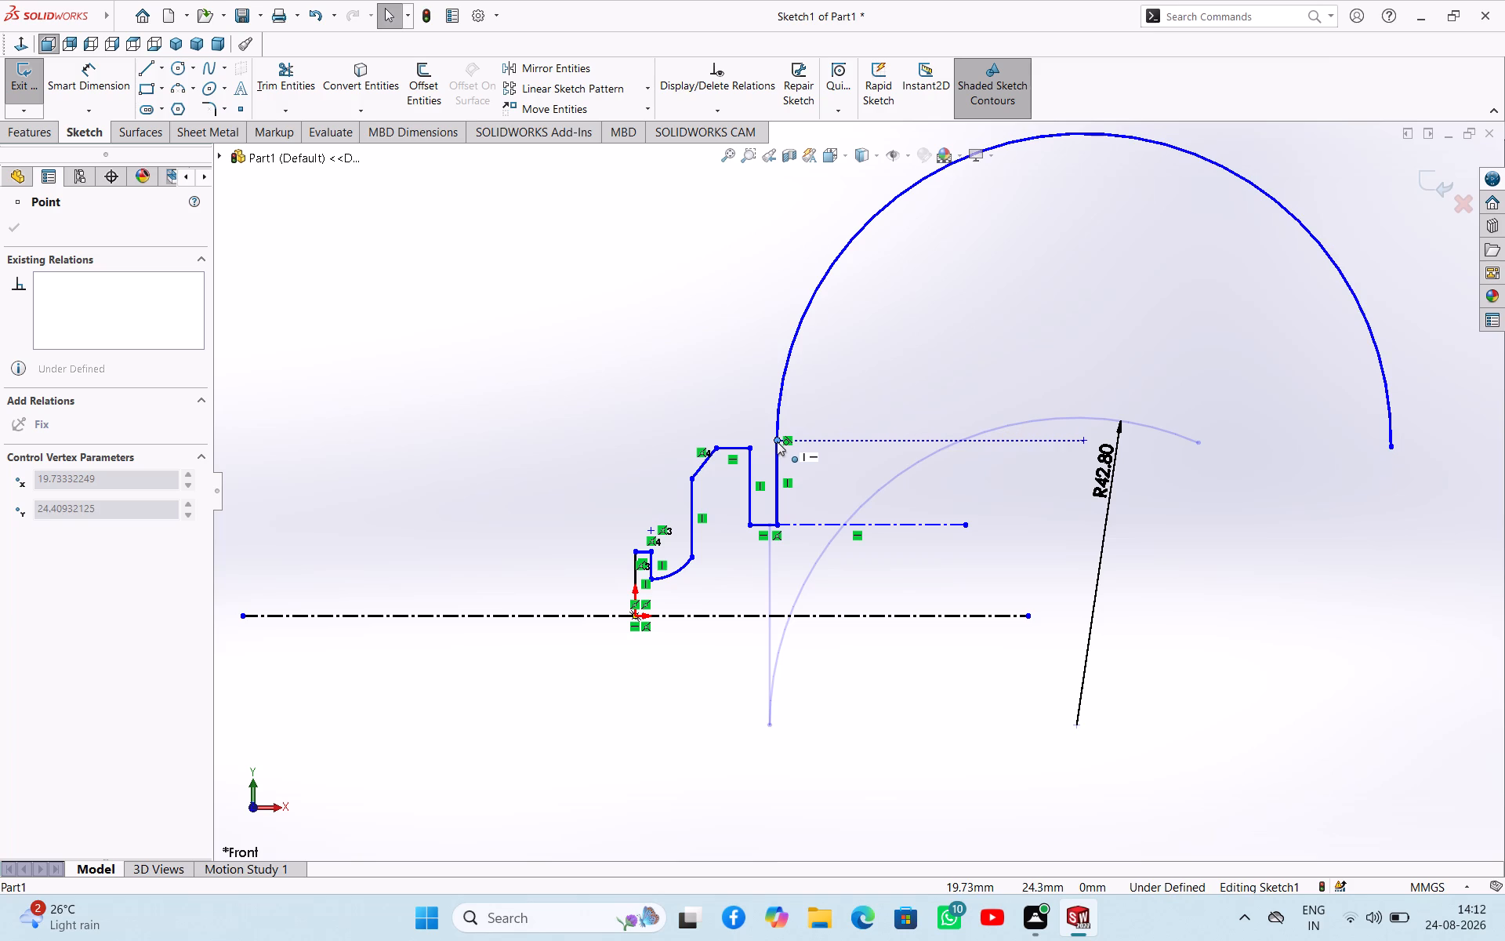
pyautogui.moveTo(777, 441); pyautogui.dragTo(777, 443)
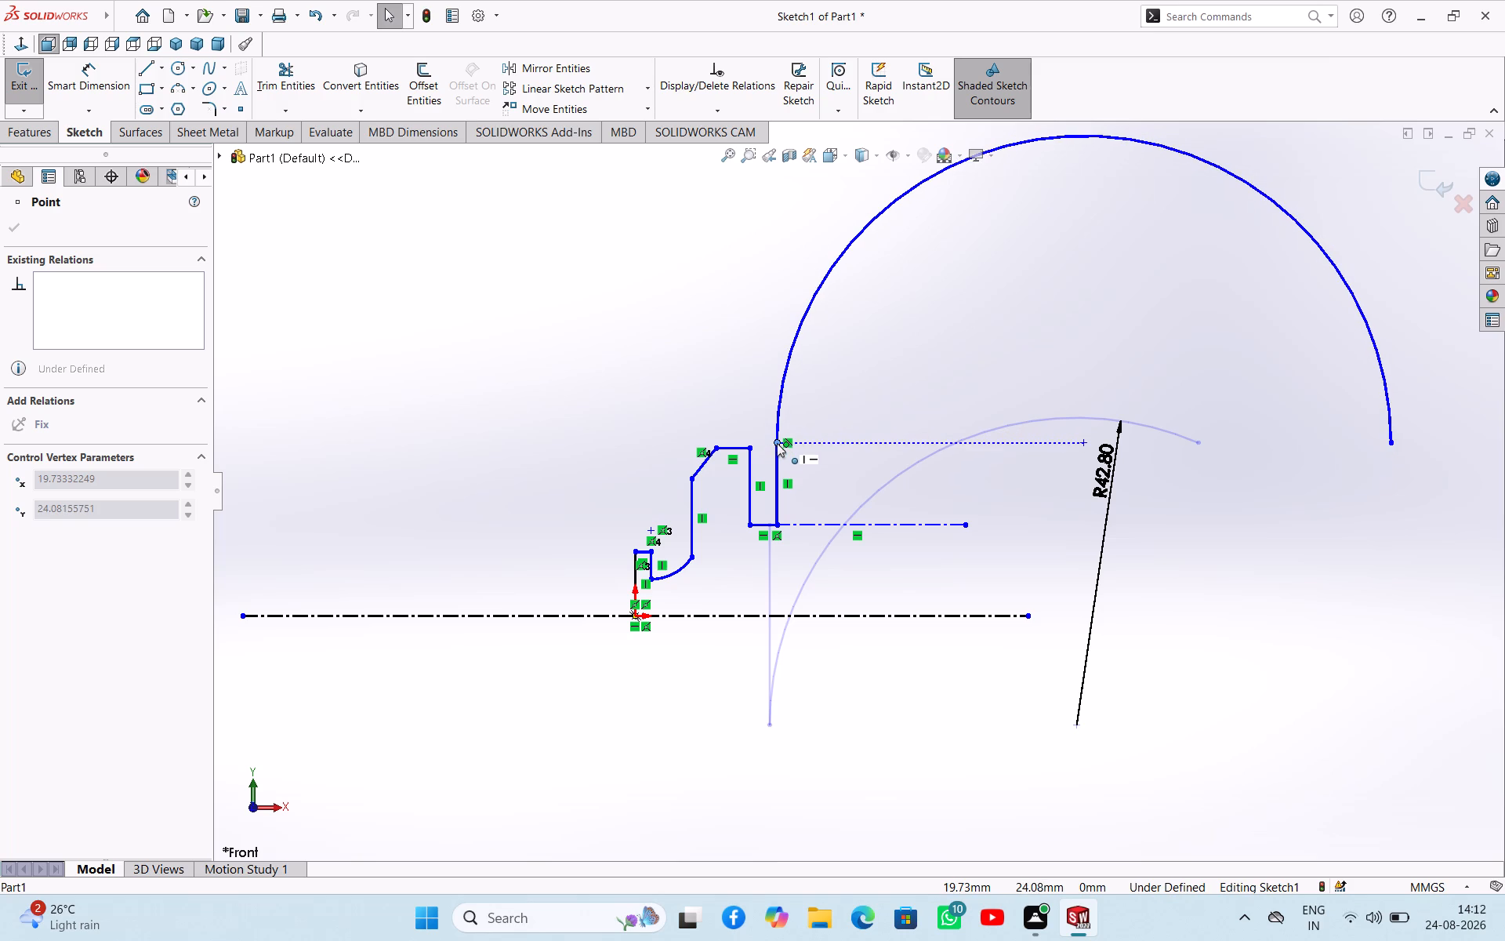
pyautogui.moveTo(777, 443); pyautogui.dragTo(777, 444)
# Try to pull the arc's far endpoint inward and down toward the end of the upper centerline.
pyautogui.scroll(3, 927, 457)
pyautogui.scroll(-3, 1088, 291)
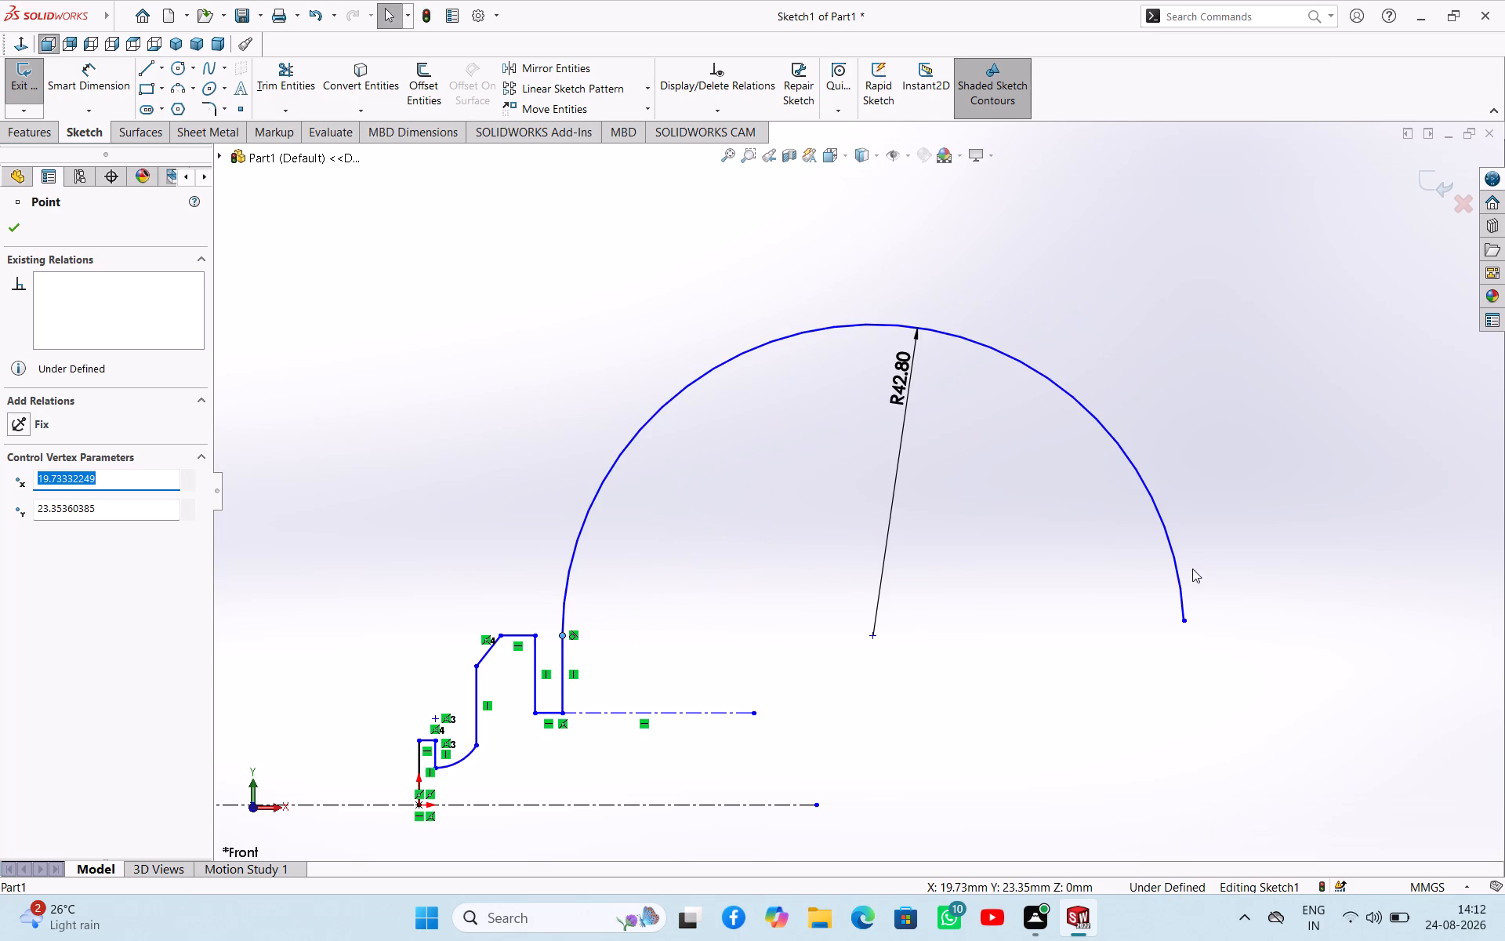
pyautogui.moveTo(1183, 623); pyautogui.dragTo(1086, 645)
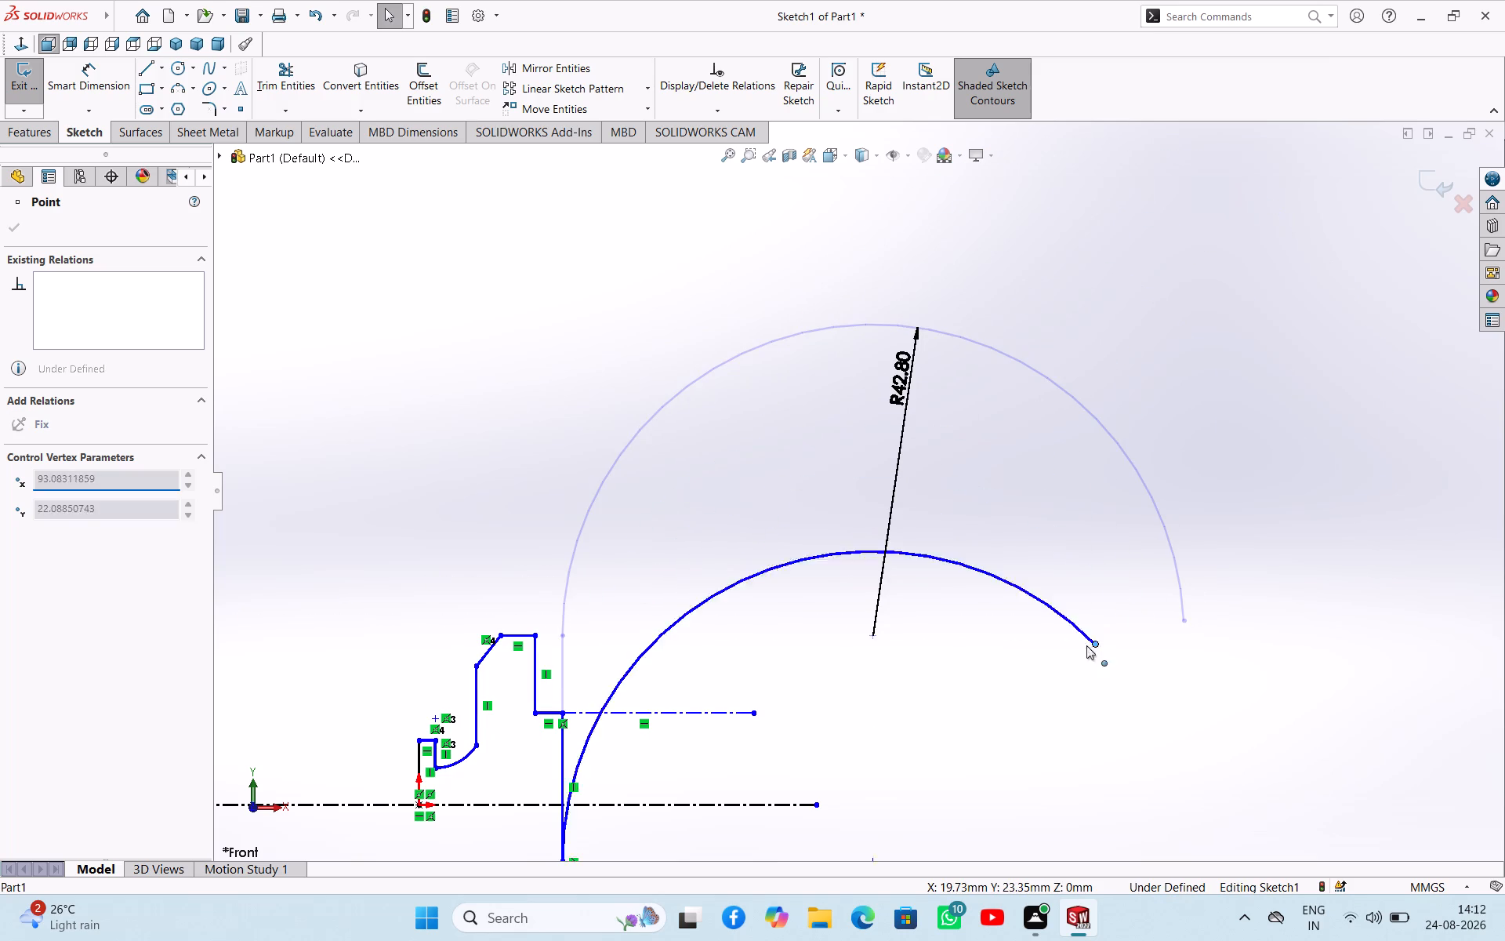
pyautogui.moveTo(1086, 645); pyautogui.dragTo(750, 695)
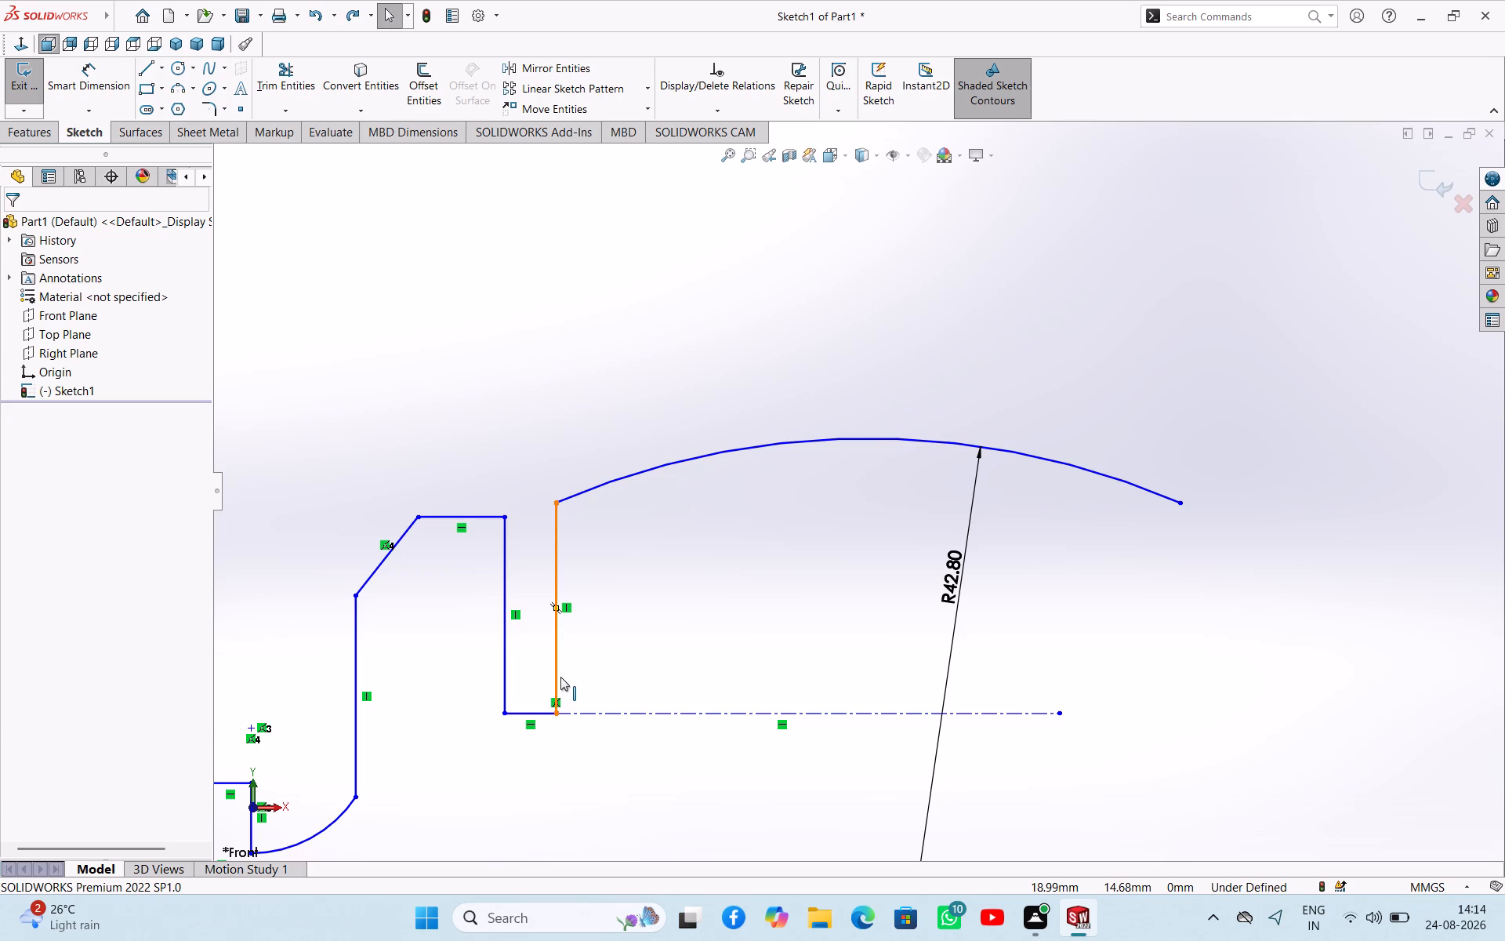
# Draw a vertical line about 12.5 mm long from the upper centerline to the arc, just beyond the slot's outer wall.
pyautogui.scroll(1, 560, 677)
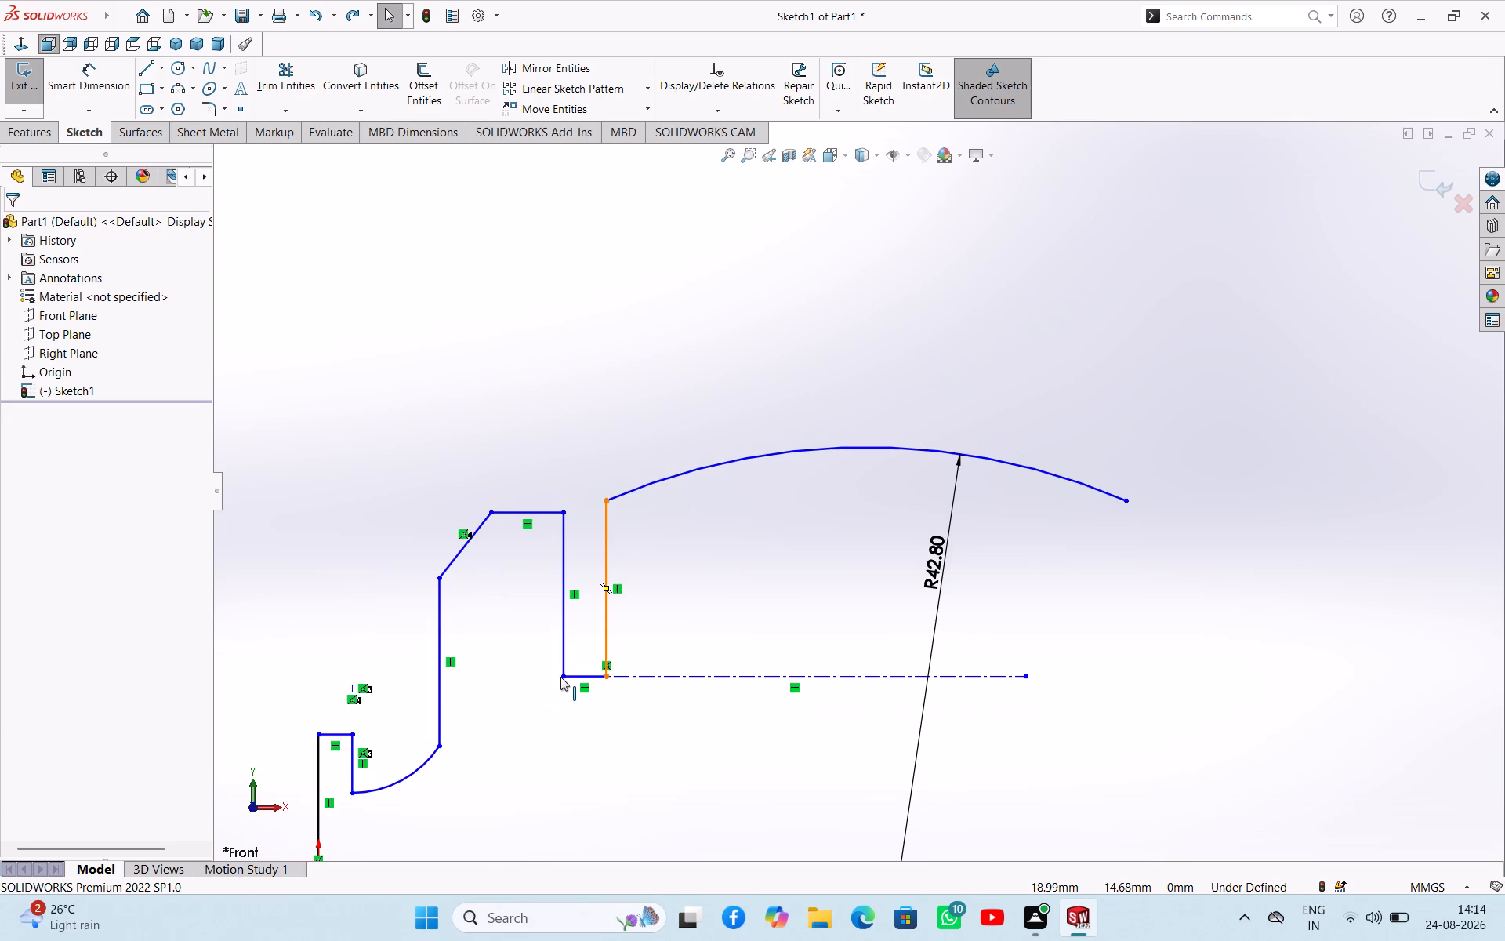
pyautogui.scroll(-2, 566, 677)
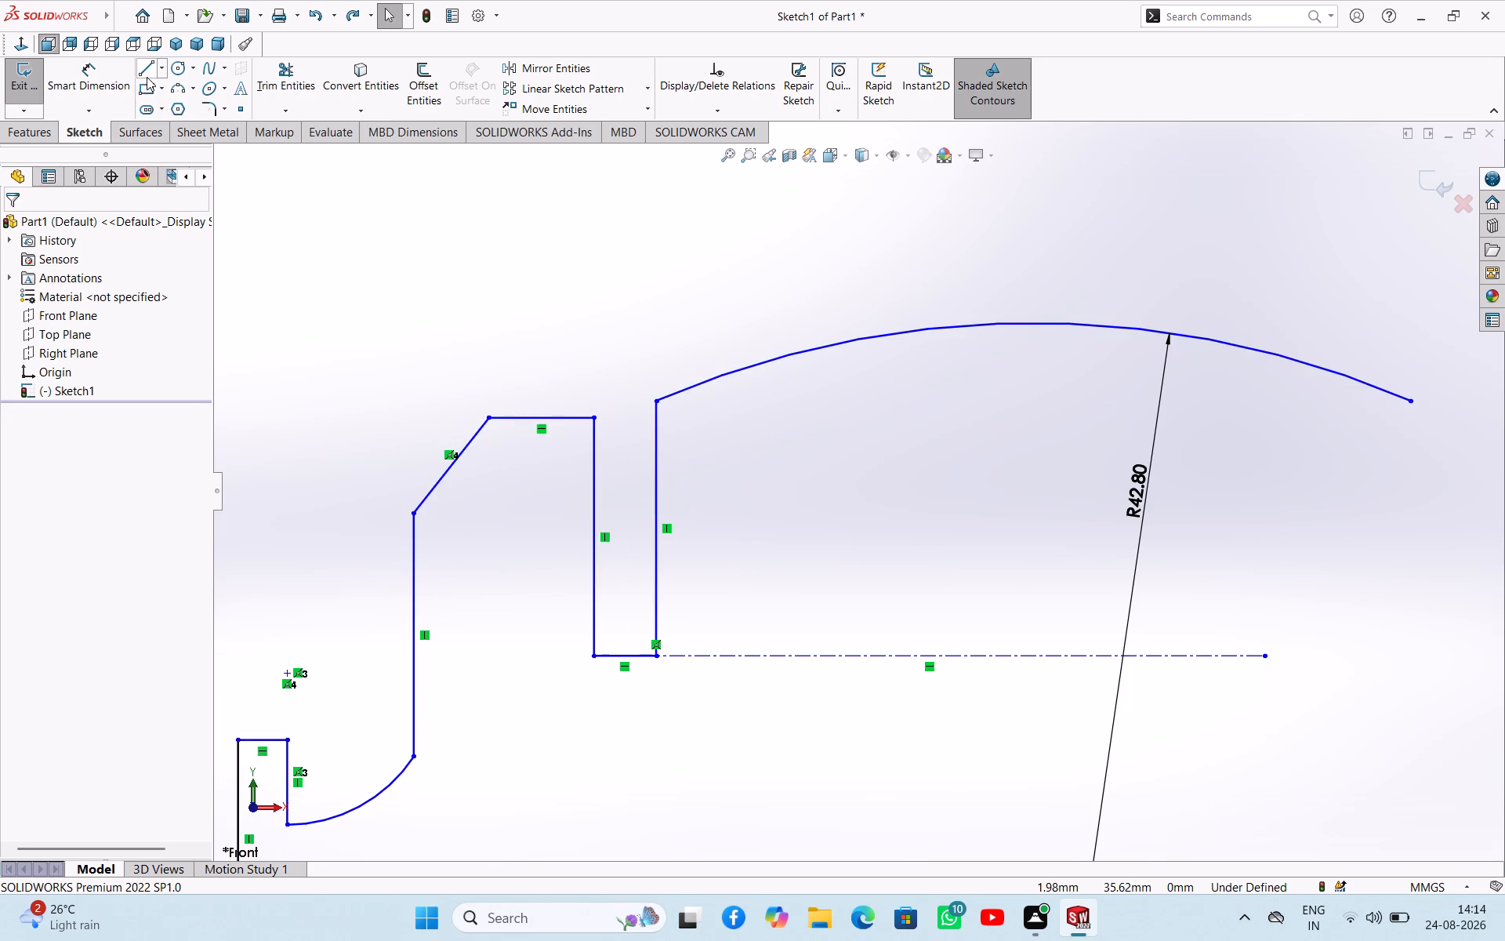
pyautogui.click(140, 77)
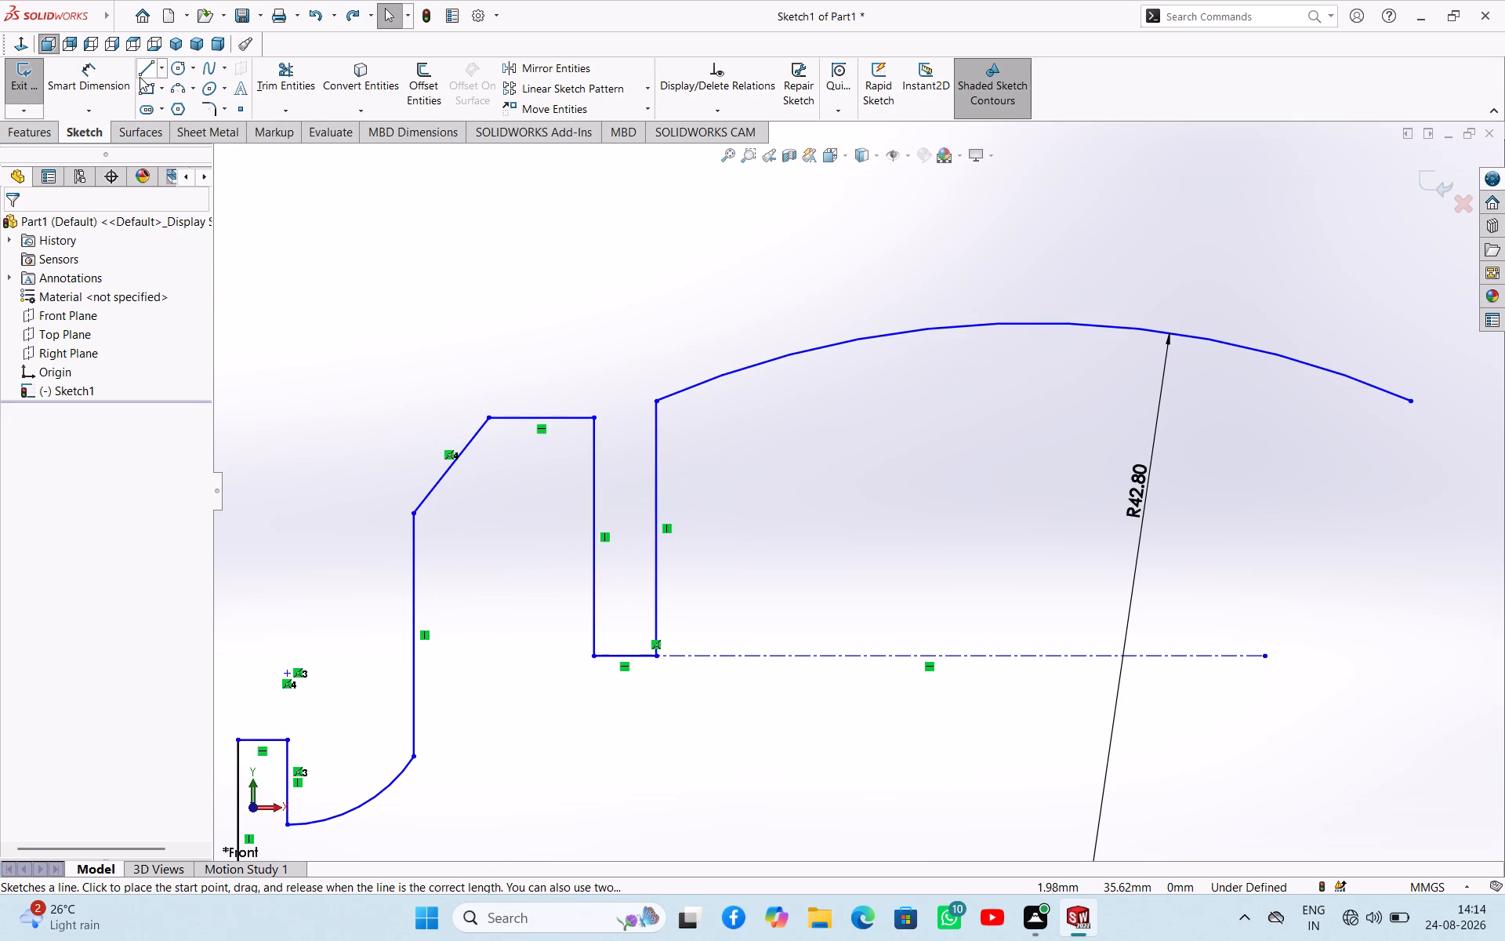
pyautogui.click(715, 656)
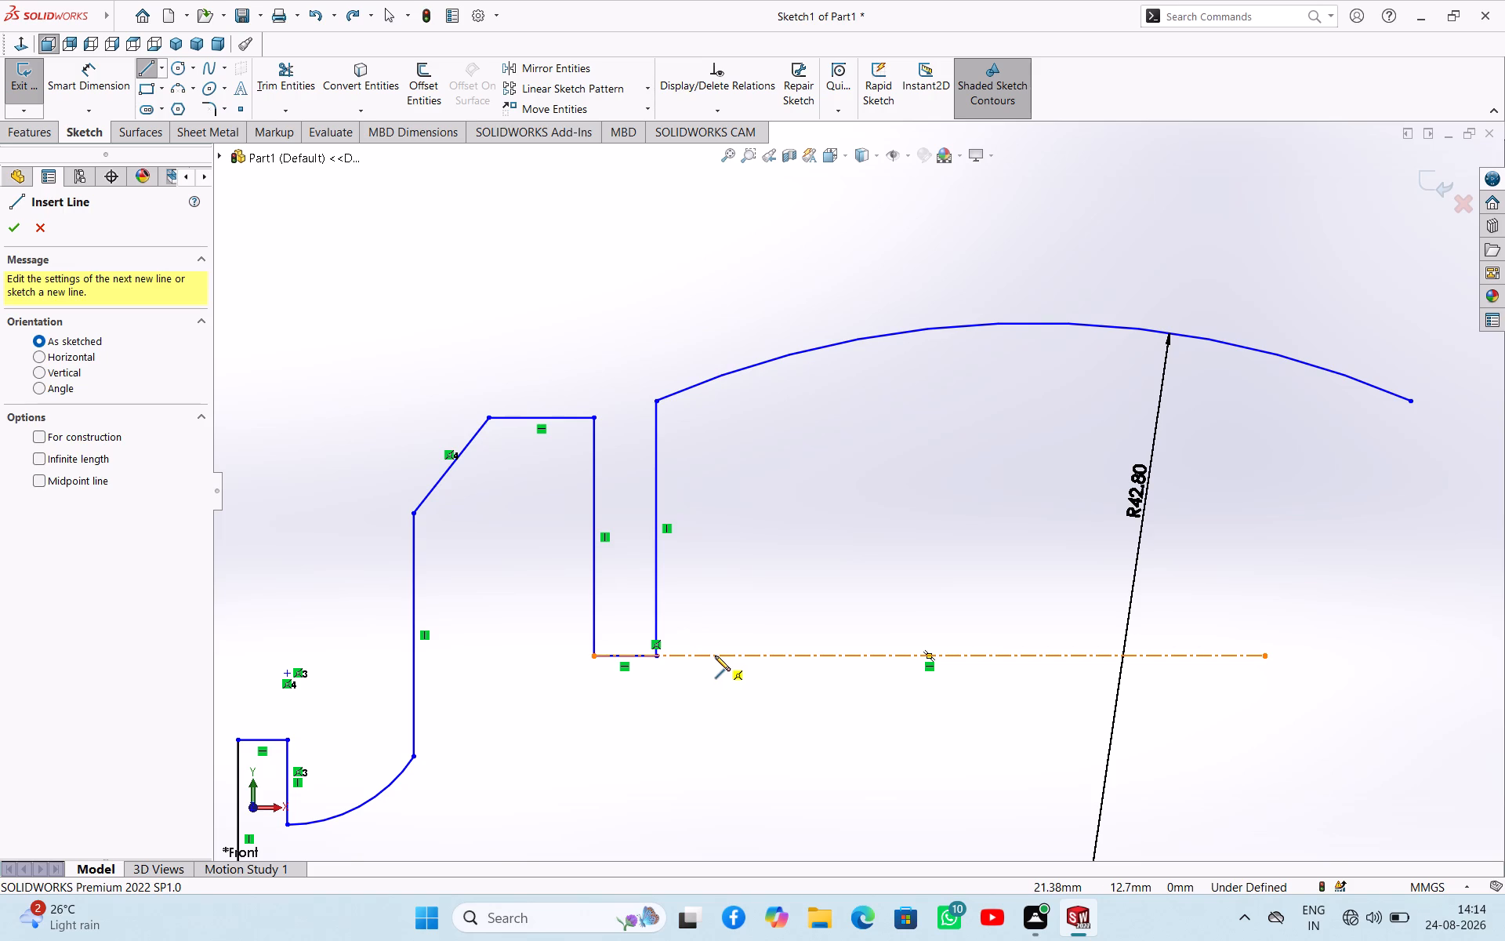
pyautogui.click(713, 379)
pyautogui.rightClick(751, 435)
pyautogui.click(782, 450)
# Draw a second vertical line from the upper centerline to the arc, about 3 mm beyond the first one.
pyautogui.moveTo(816, 514); pyautogui.dragTo(836, 428, button='right')
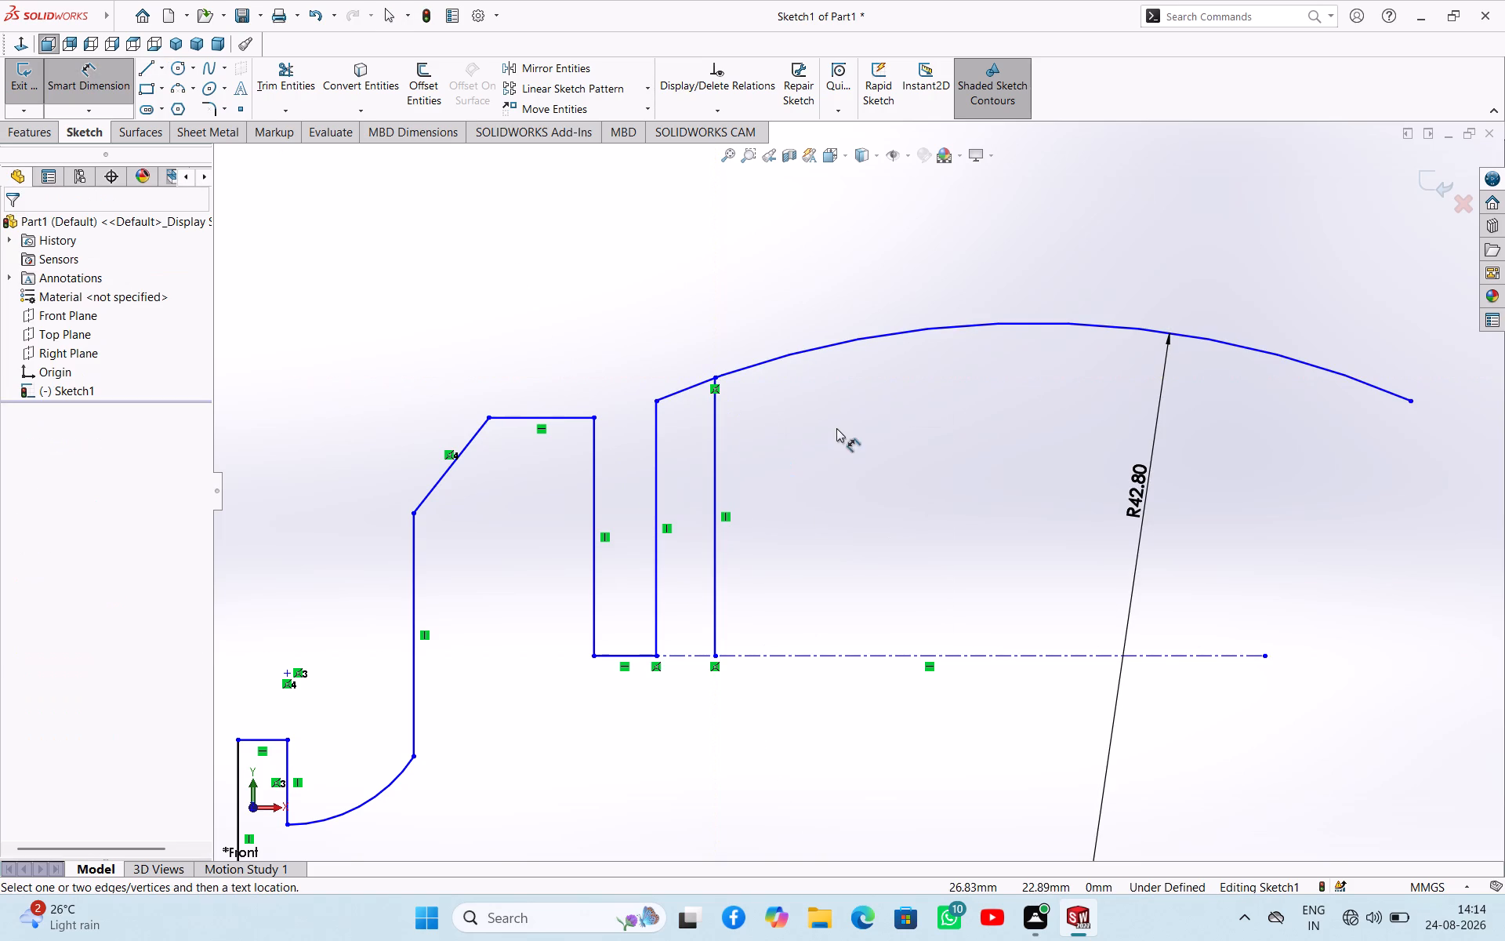
pyautogui.moveTo(836, 428); pyautogui.dragTo(836, 427, button='right')
pyautogui.moveTo(902, 420); pyautogui.dragTo(800, 472, button='right')
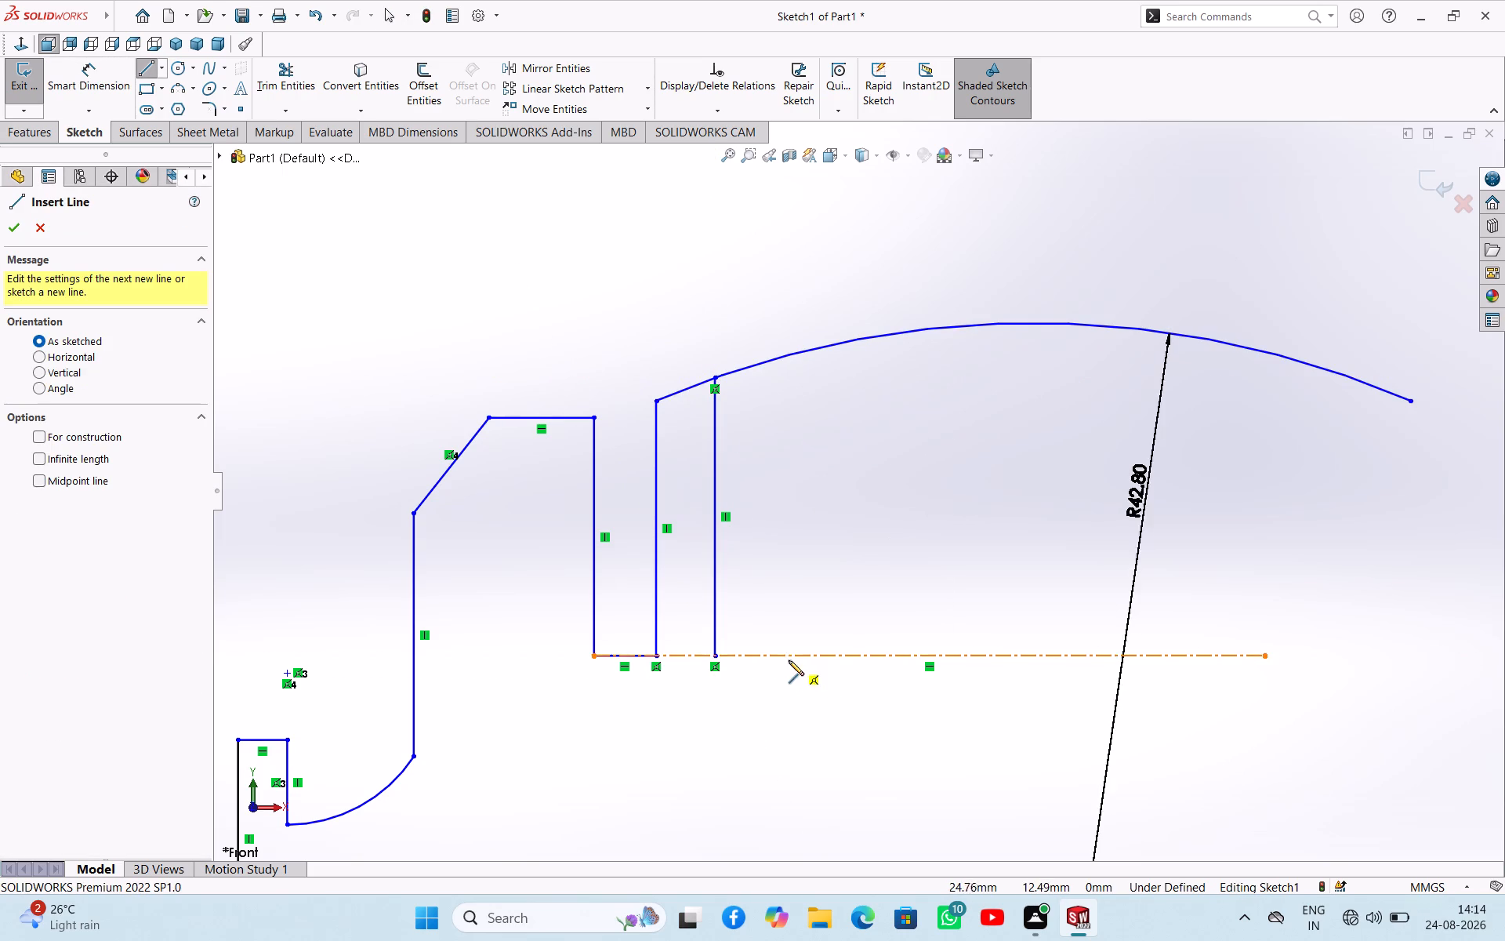
pyautogui.click(782, 657)
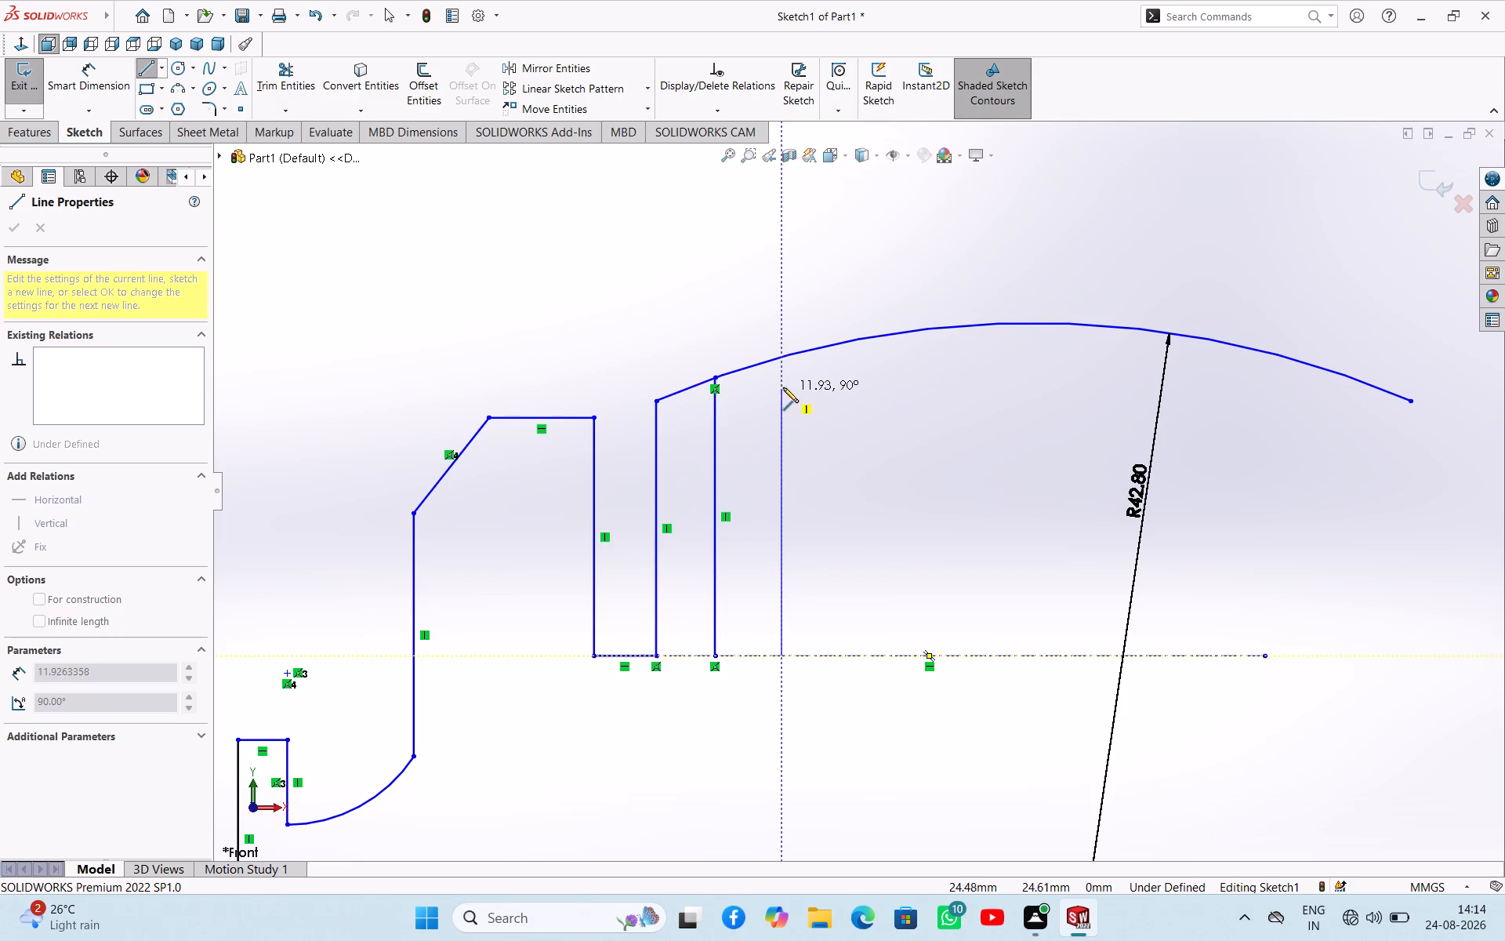
pyautogui.click(782, 360)
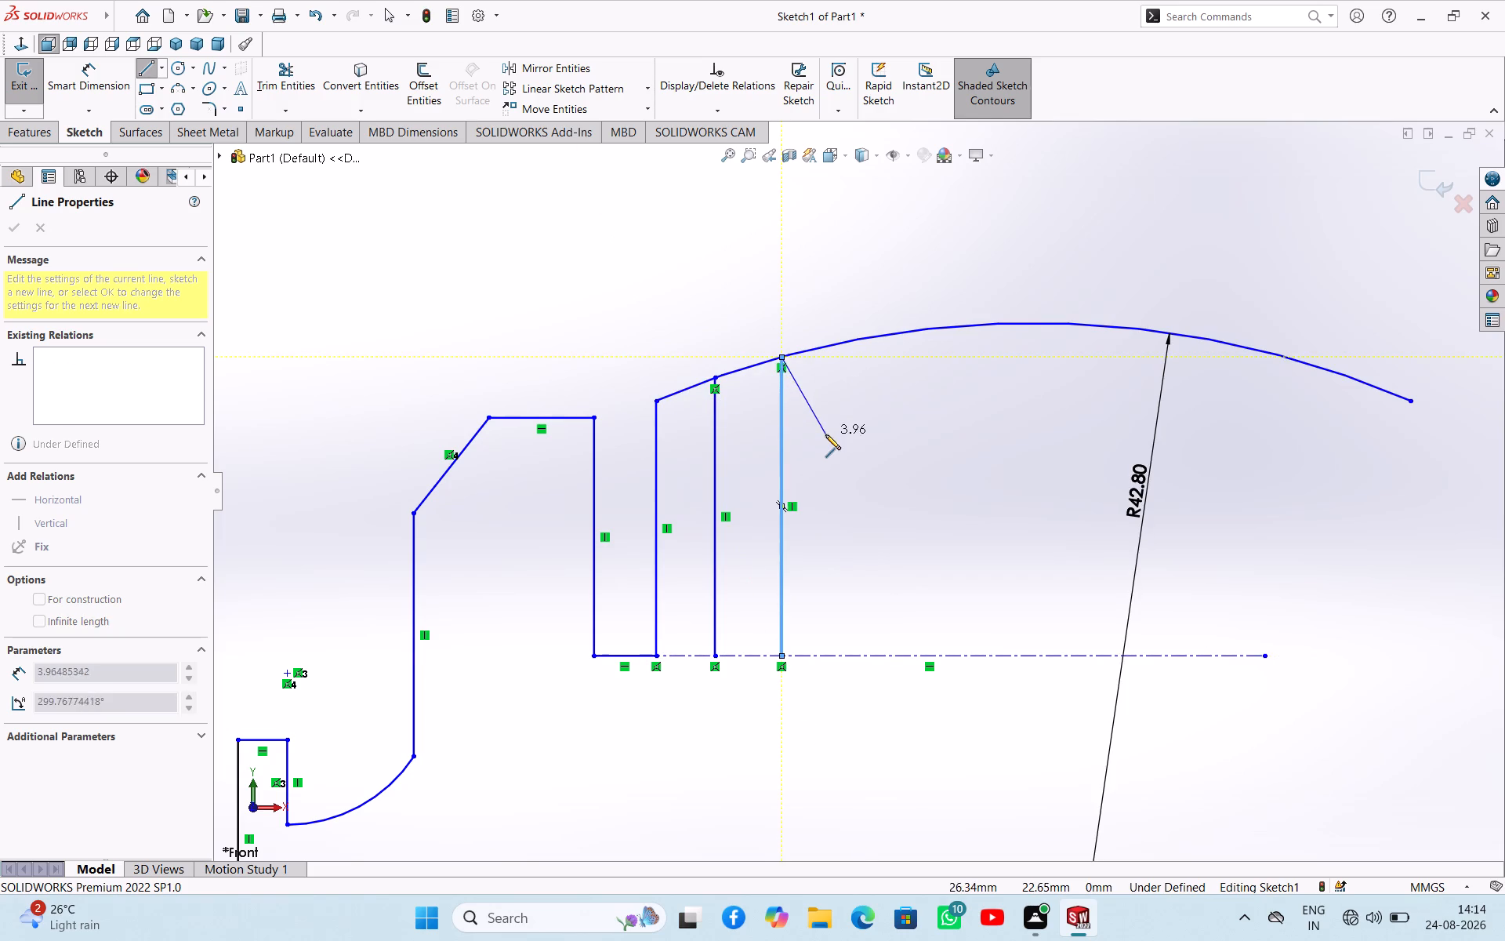
pyautogui.rightClick(825, 435)
pyautogui.click(837, 446)
# Draw a third vertical line about 14 mm long from the upper centerline to the arc, about 4 mm beyond the second.
pyautogui.moveTo(887, 423); pyautogui.dragTo(836, 496, button='right')
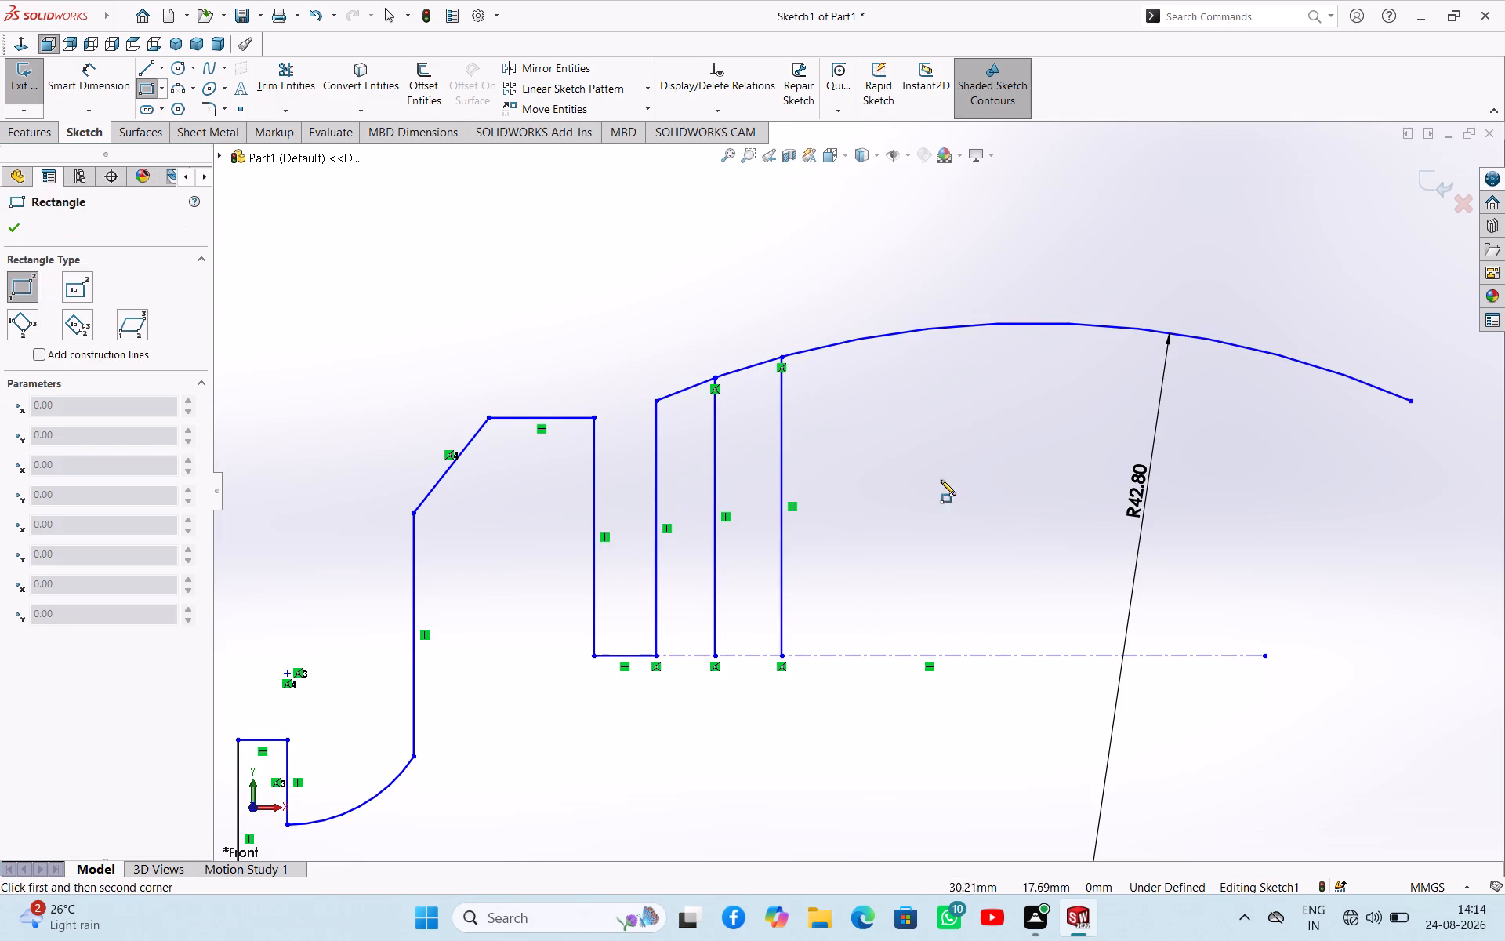
pyautogui.moveTo(979, 415); pyautogui.dragTo(901, 466, button='right')
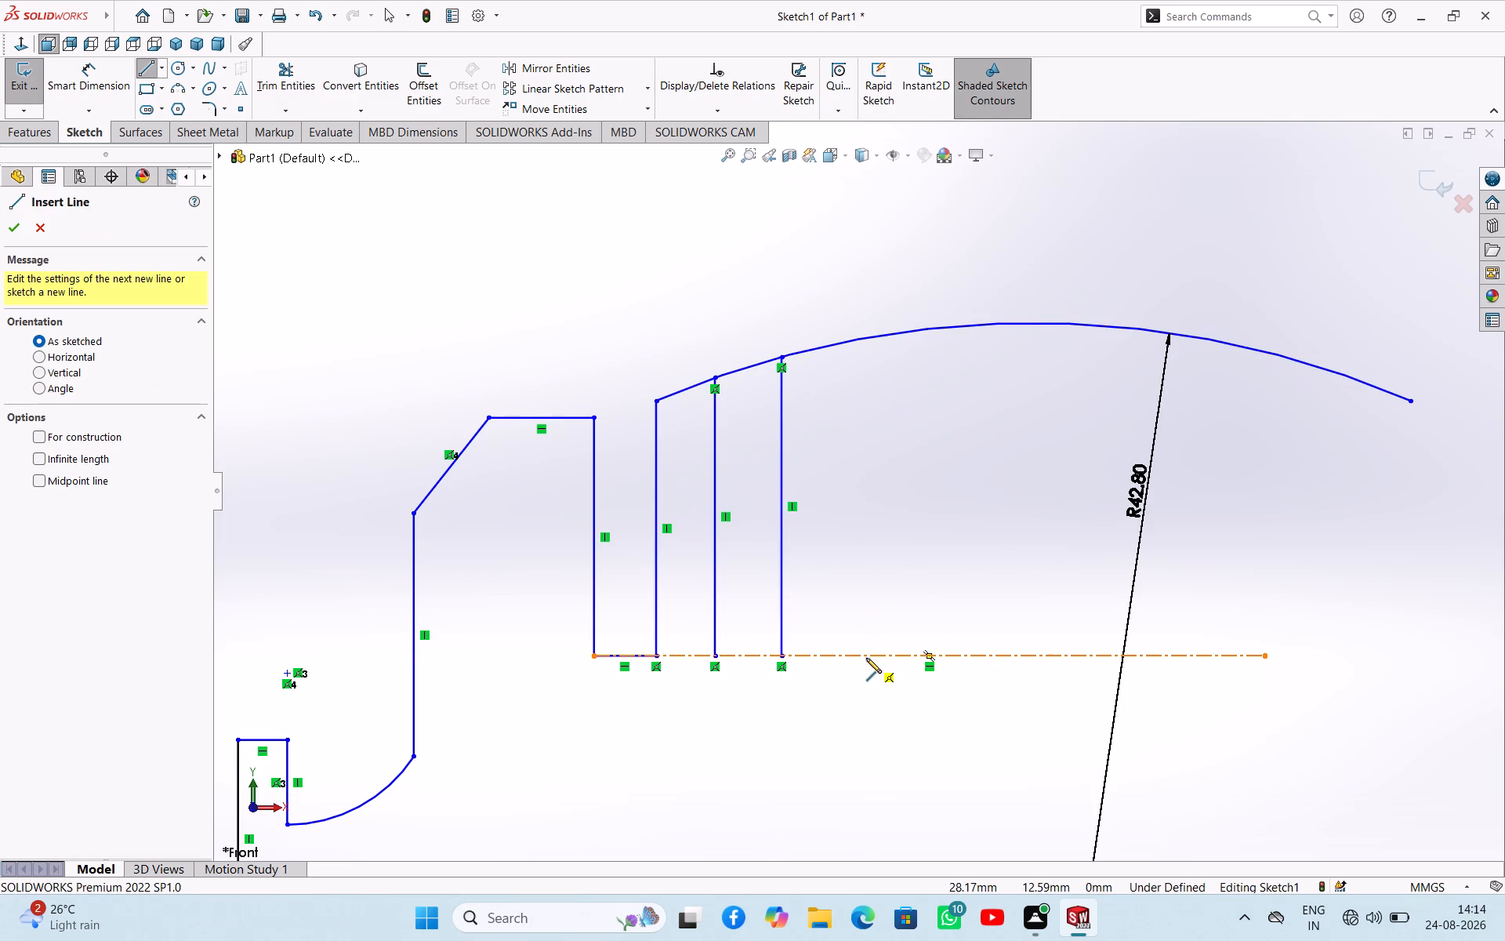
pyautogui.click(866, 658)
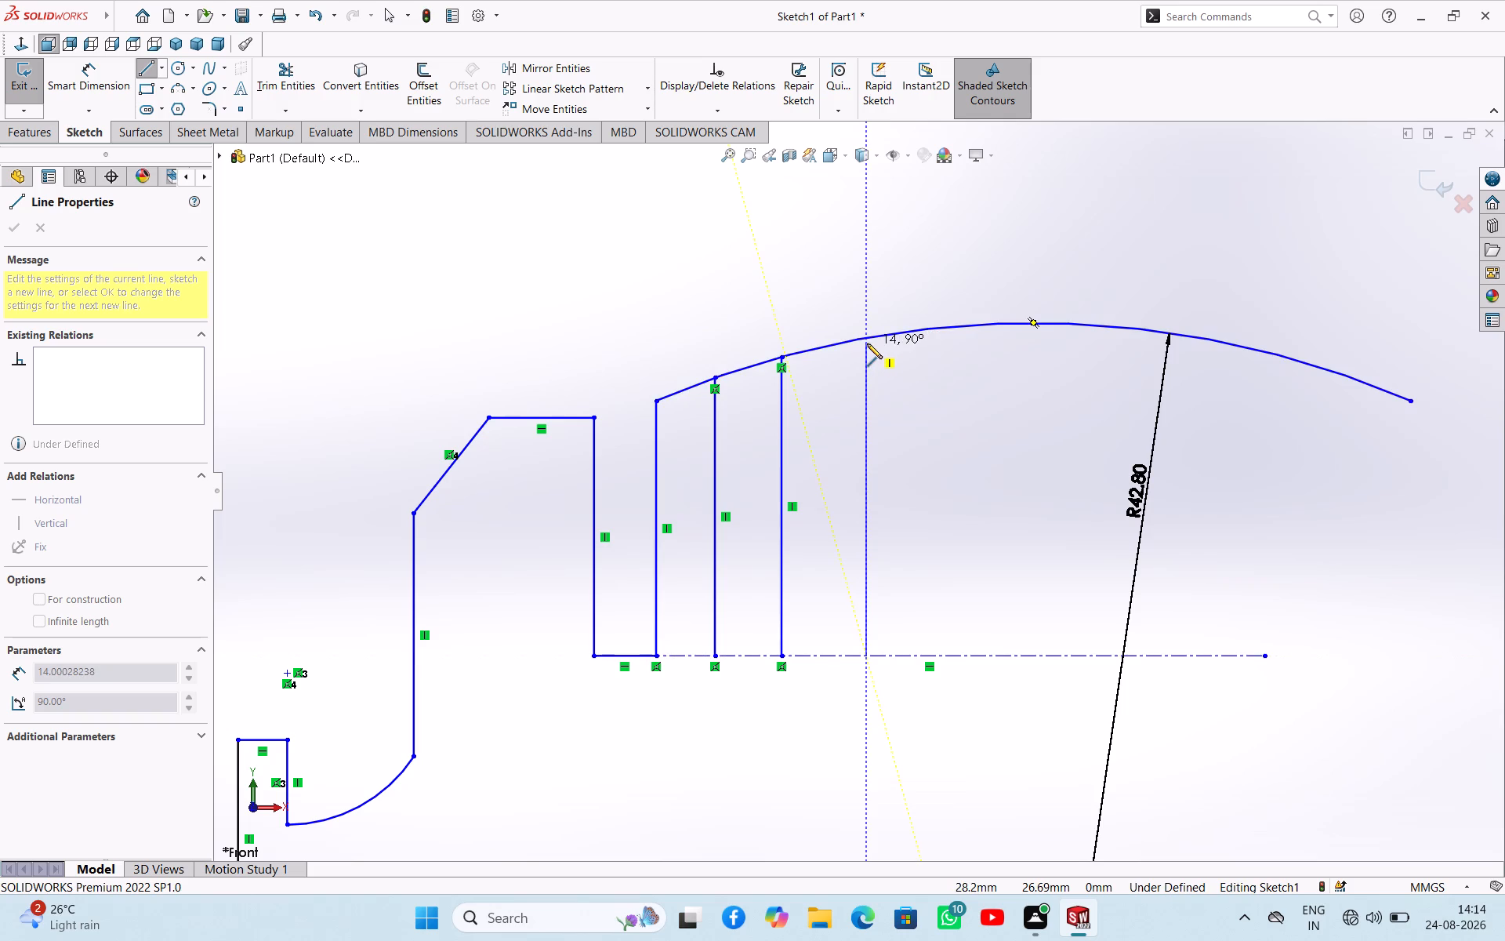
pyautogui.click(865, 340)
pyautogui.rightClick(884, 369)
pyautogui.click(904, 387)
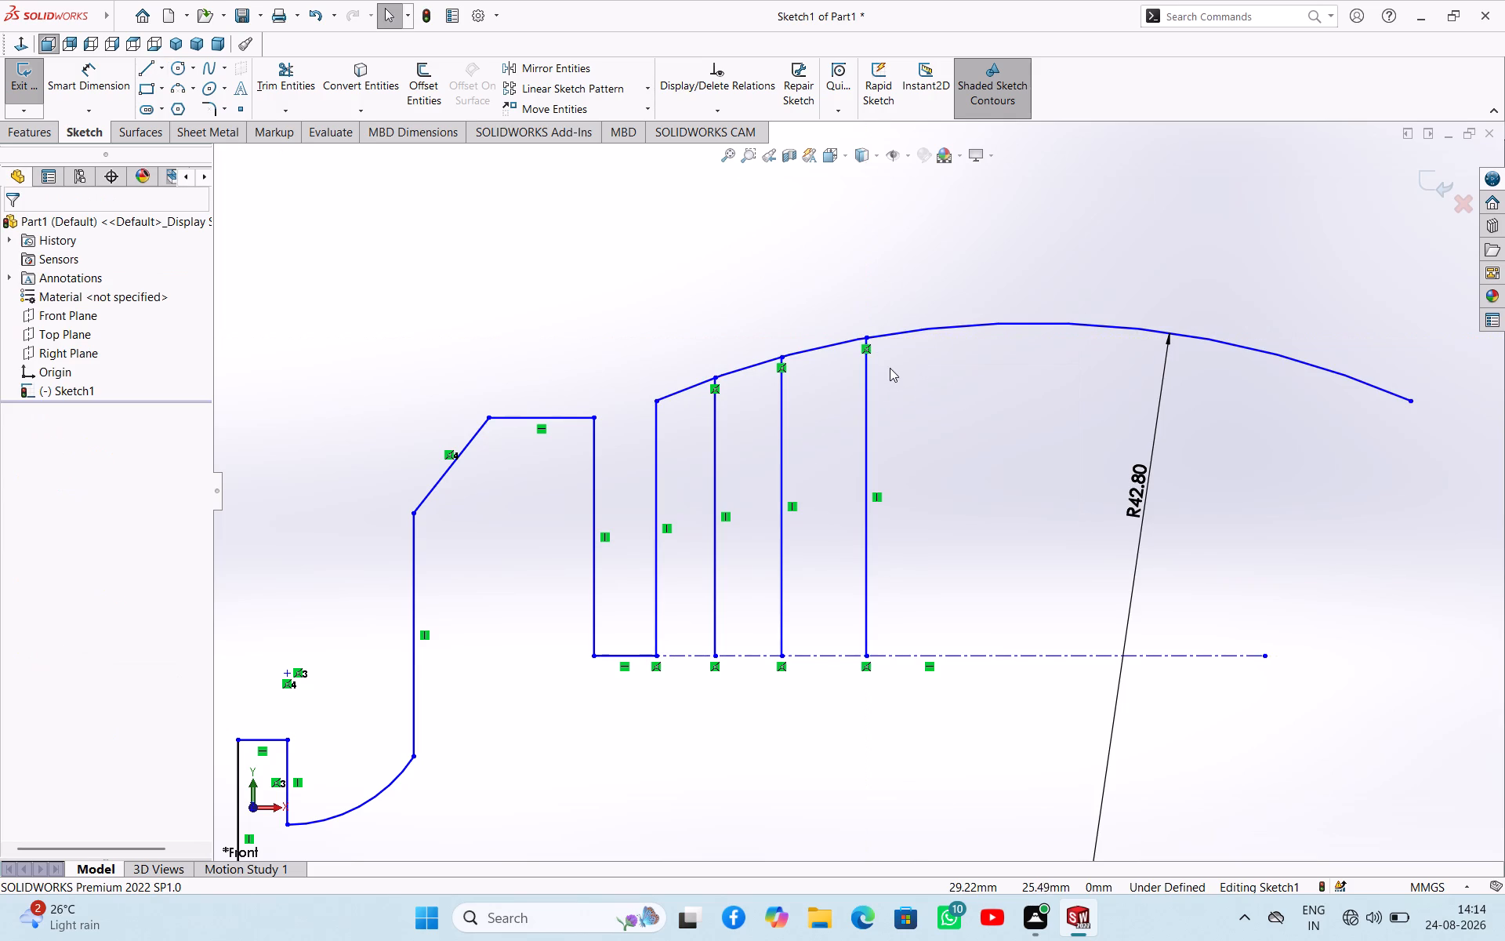
# Draw a fourth vertical line from the arc to the upper centerline, about 4 mm beyond the third one.
pyautogui.rightClick(941, 435)
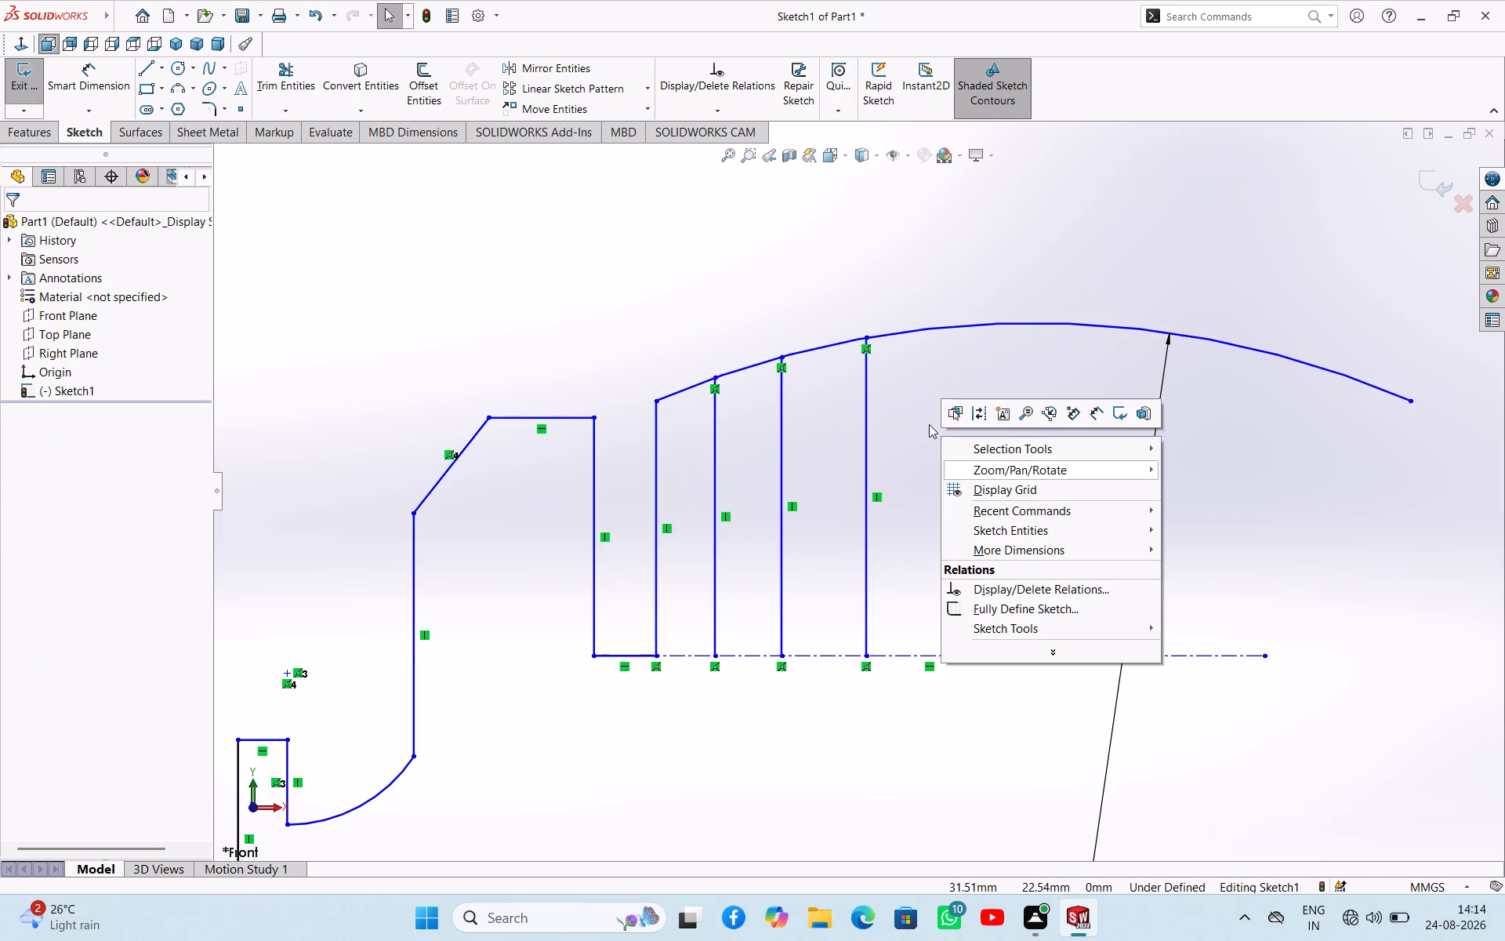
pyautogui.click(929, 423)
pyautogui.moveTo(1051, 354); pyautogui.dragTo(986, 397, button='right')
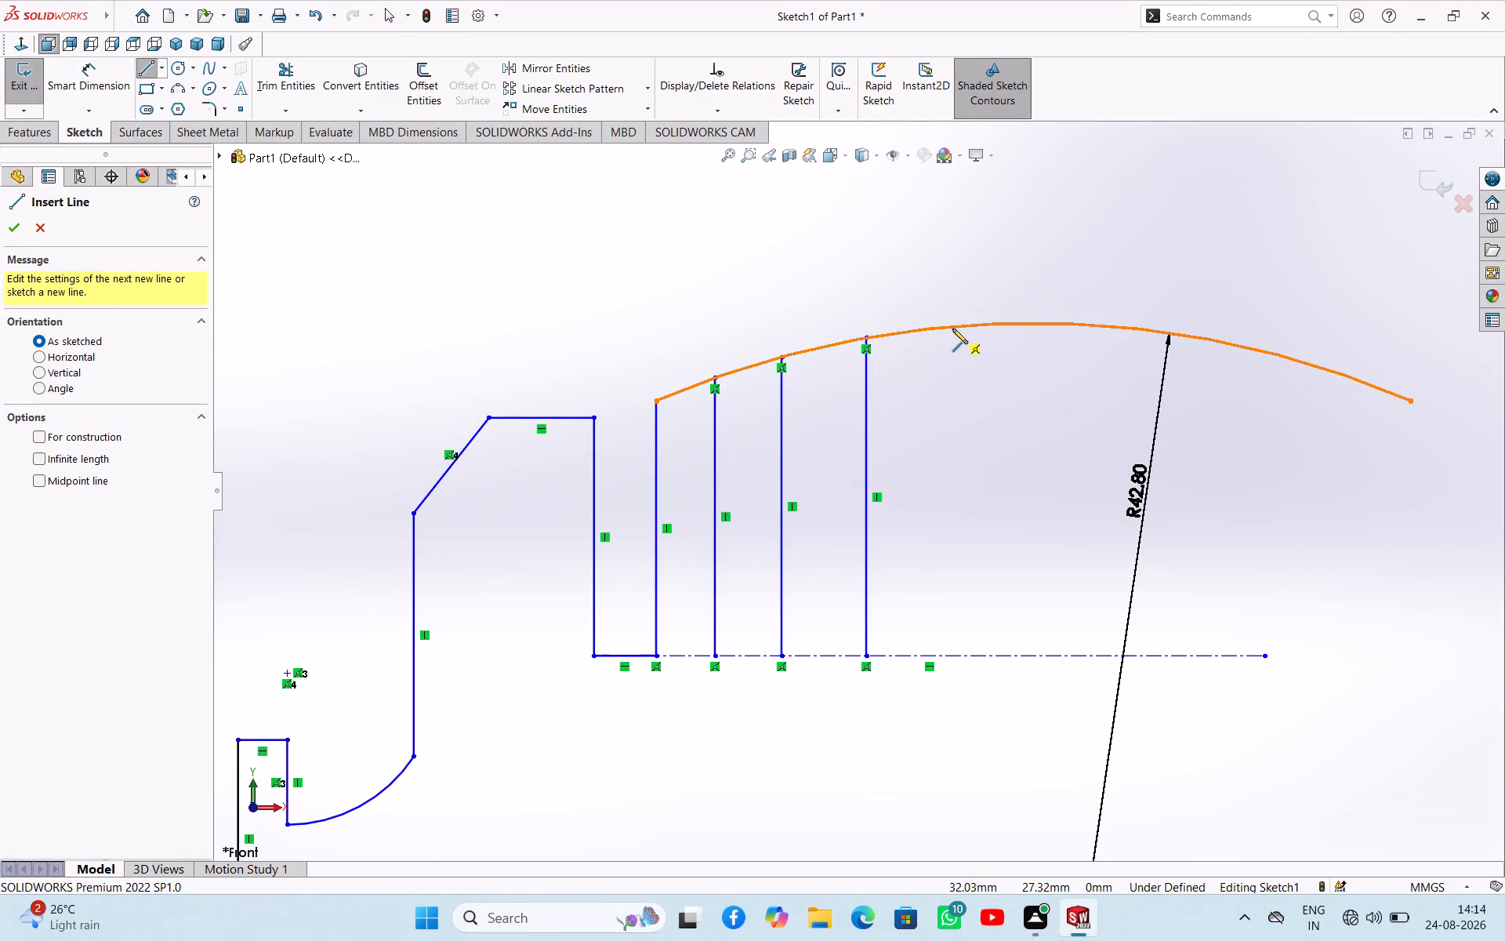
pyautogui.click(952, 328)
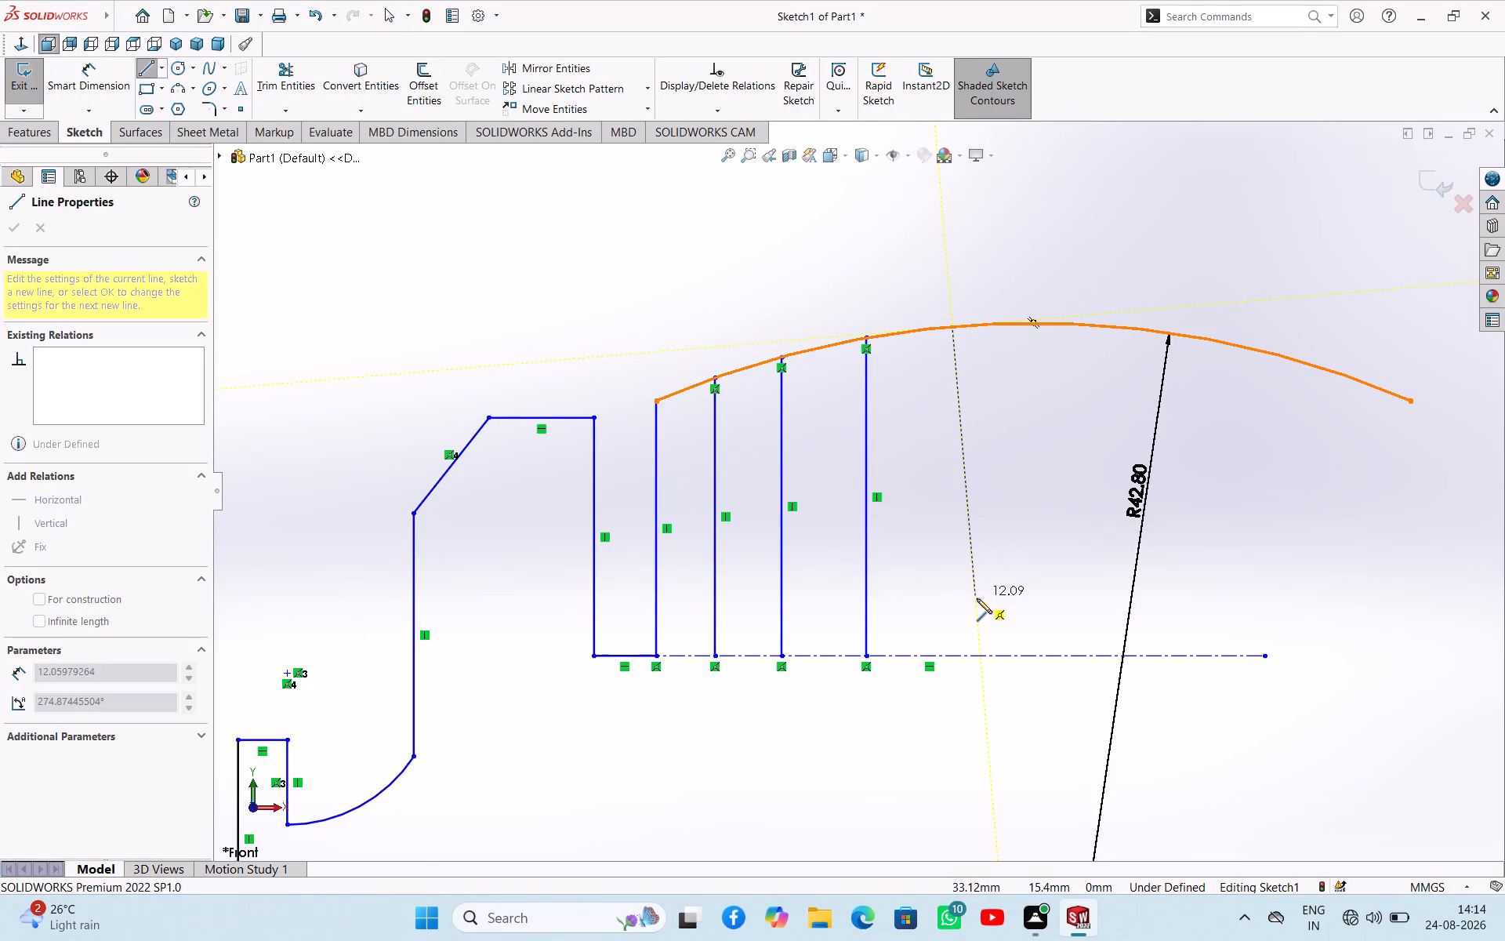
pyautogui.click(949, 652)
pyautogui.rightClick(919, 666)
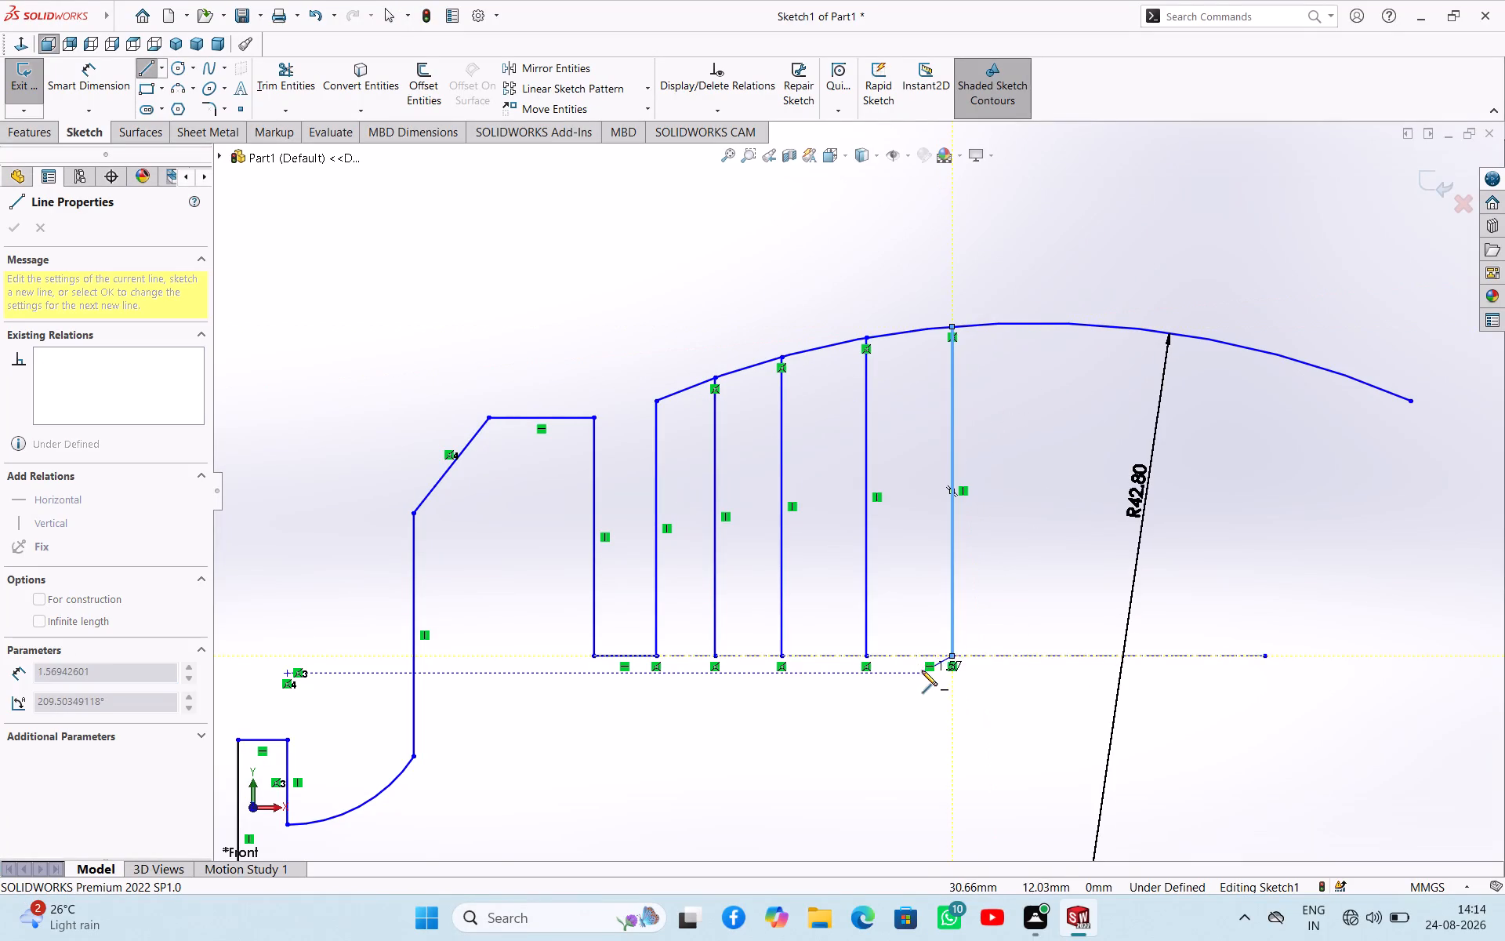
pyautogui.click(952, 687)
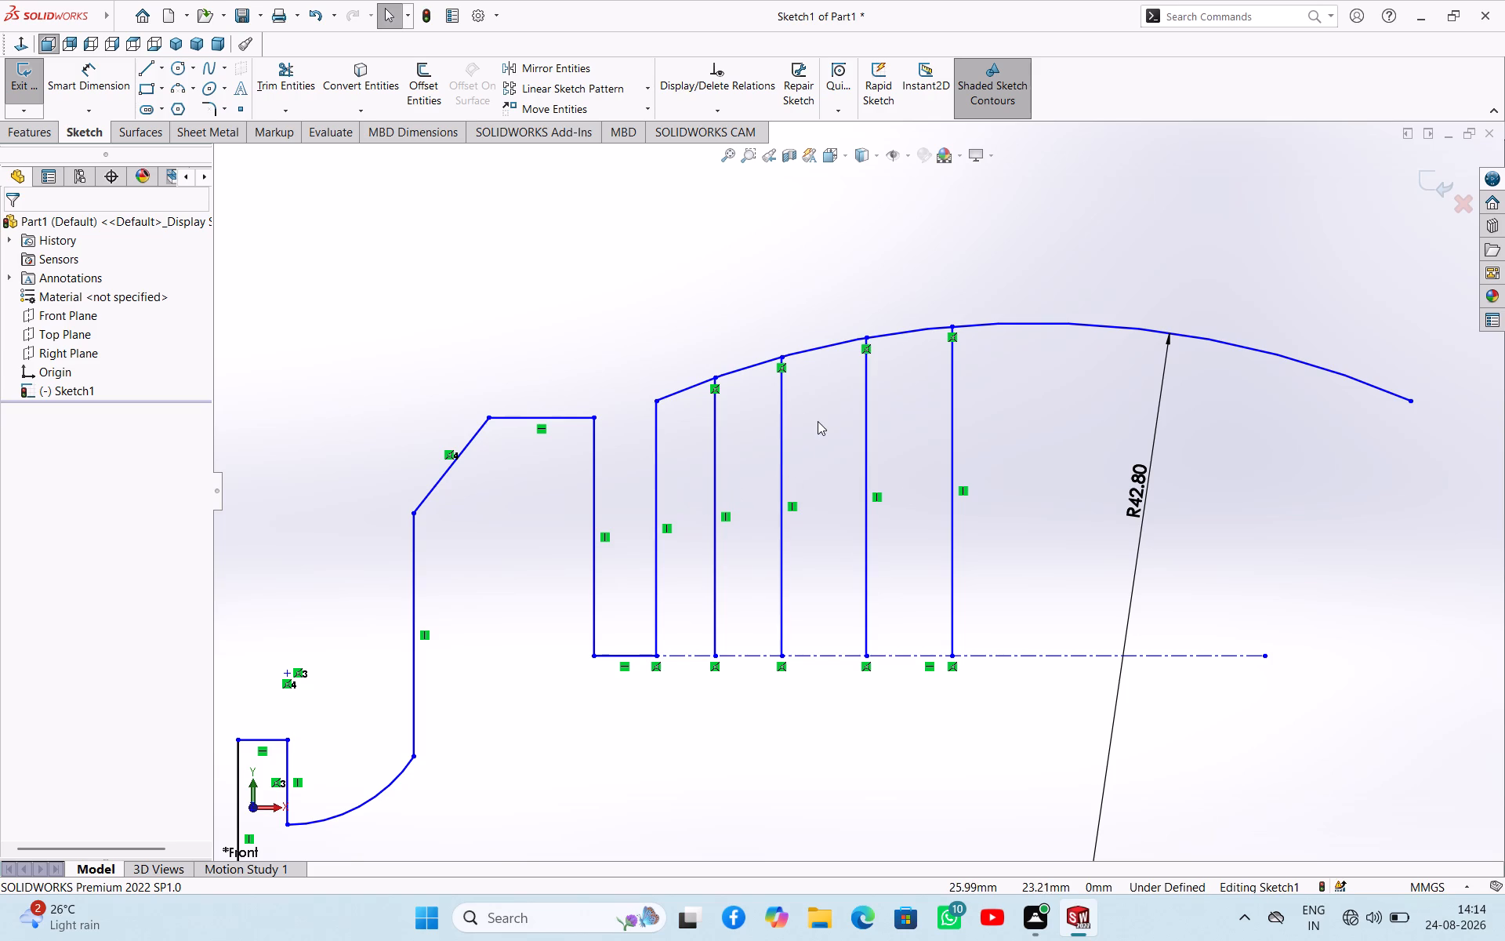
# Draw a vertical line from the arc to the upper centerline between the second and third lines, about 1.7 mm beyond the second.
pyautogui.click(144, 74)
pyautogui.click(820, 349)
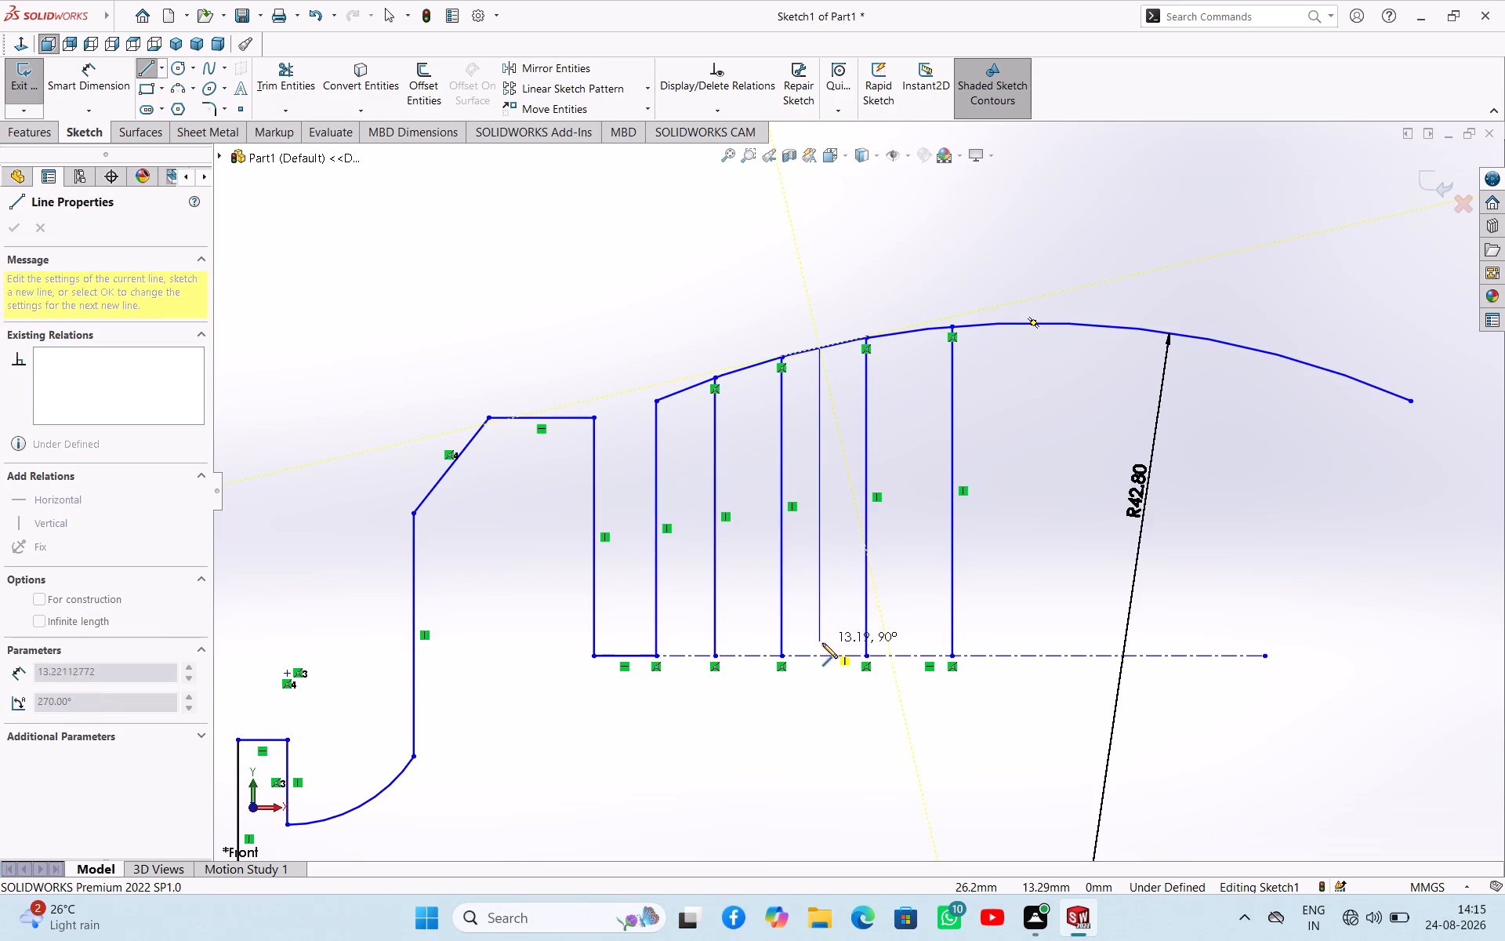
pyautogui.click(820, 656)
pyautogui.rightClick(615, 306)
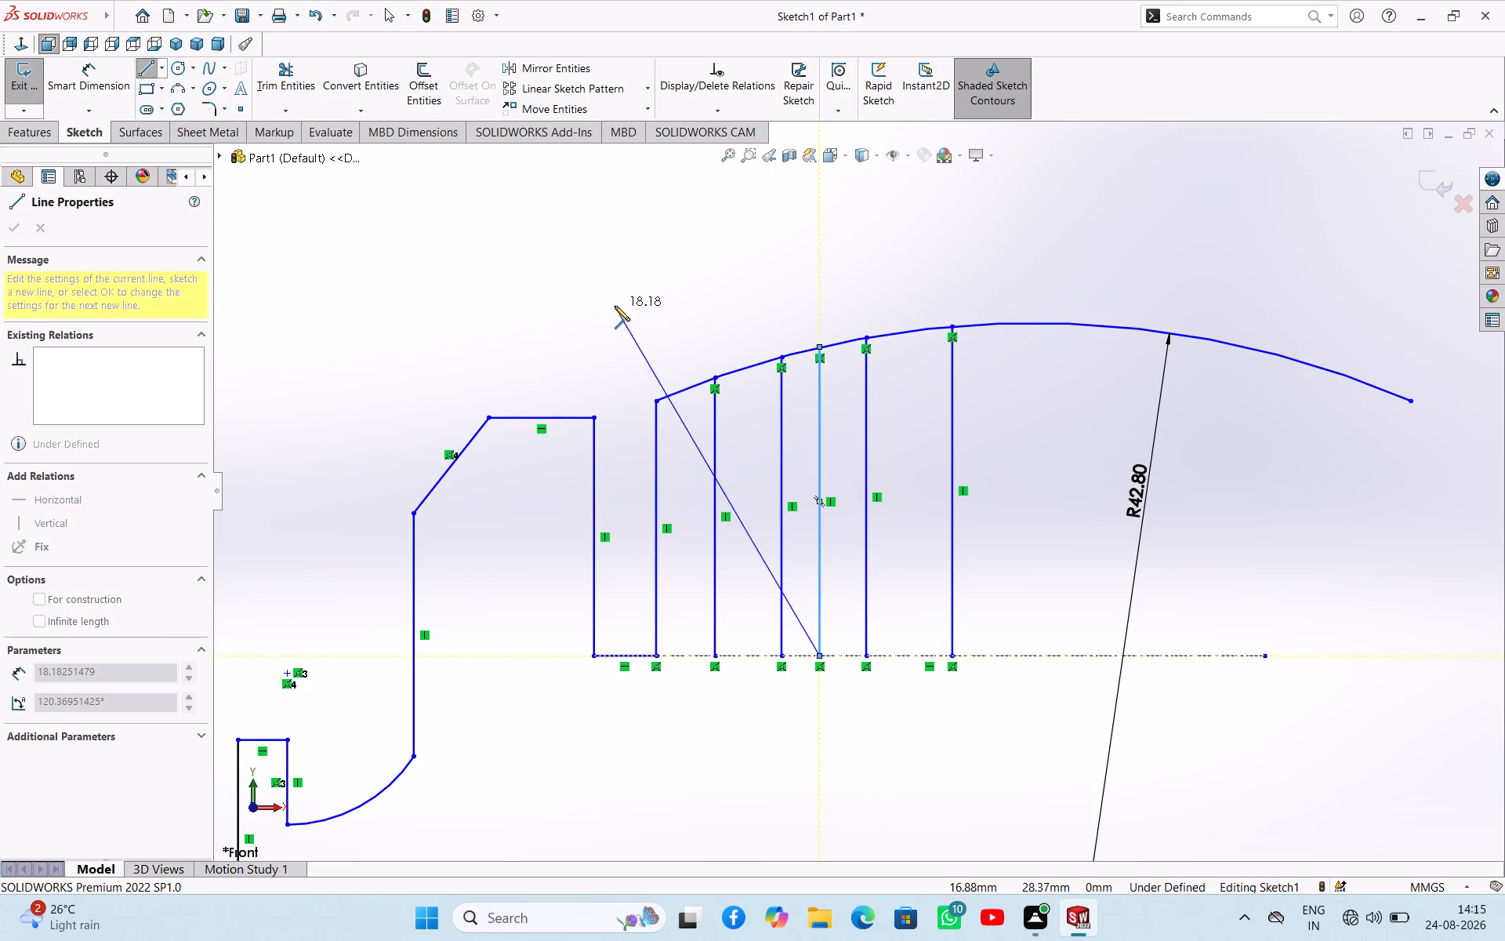
pyautogui.click(640, 315)
# Draw a vertical line about 14.4 mm long between the arc and the upper centerline, about 1 mm beyond the former third line.
pyautogui.moveTo(704, 278); pyautogui.dragTo(607, 282, button='right')
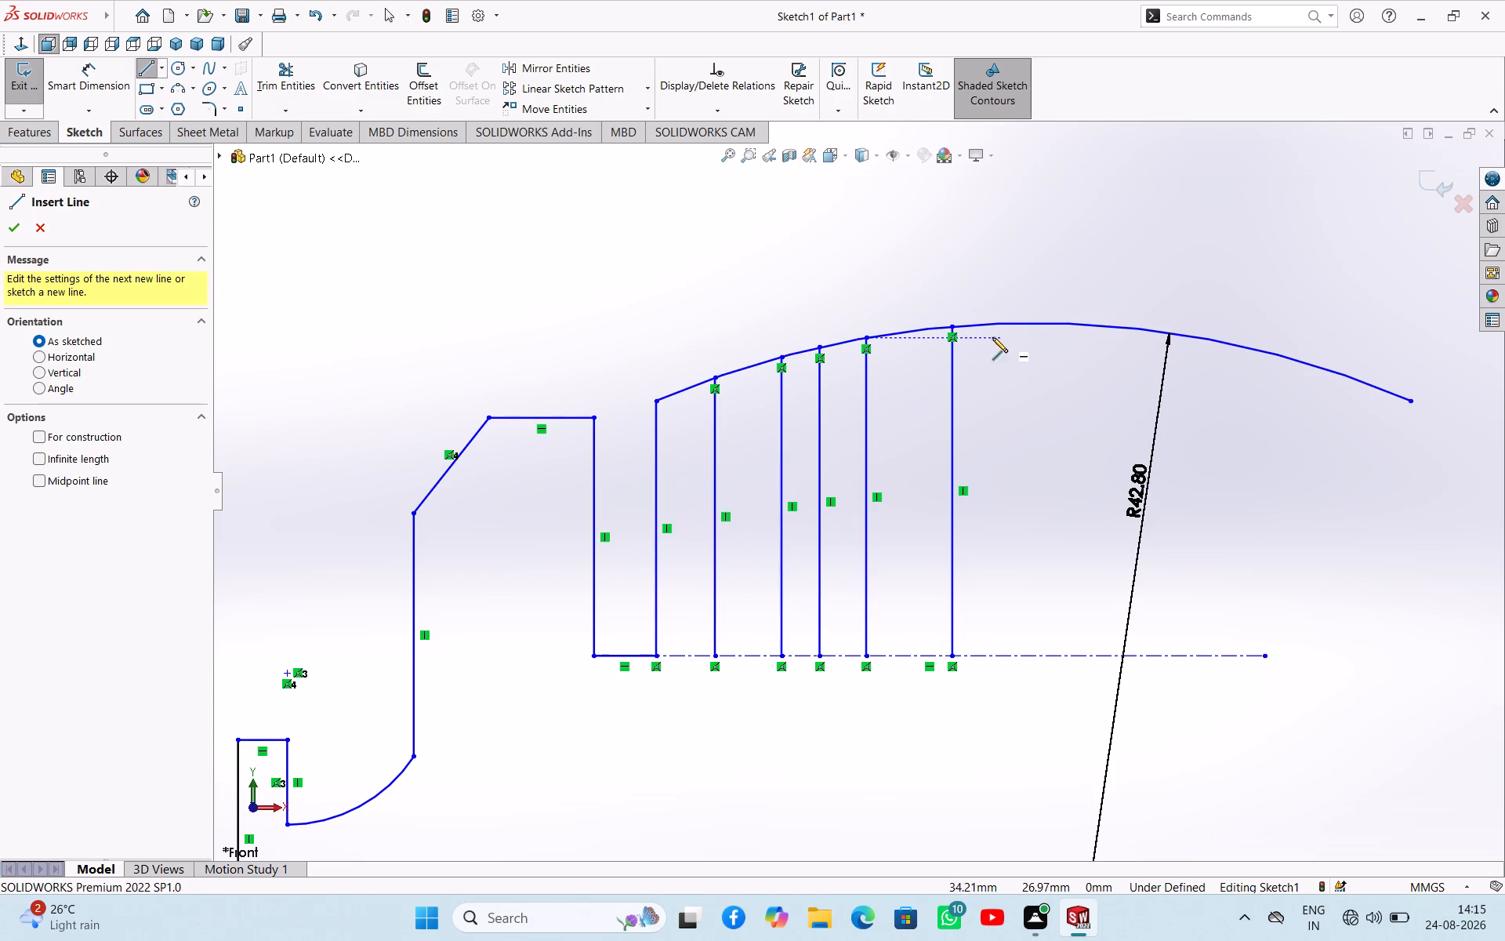
pyautogui.moveTo(914, 330); pyautogui.dragTo(914, 339)
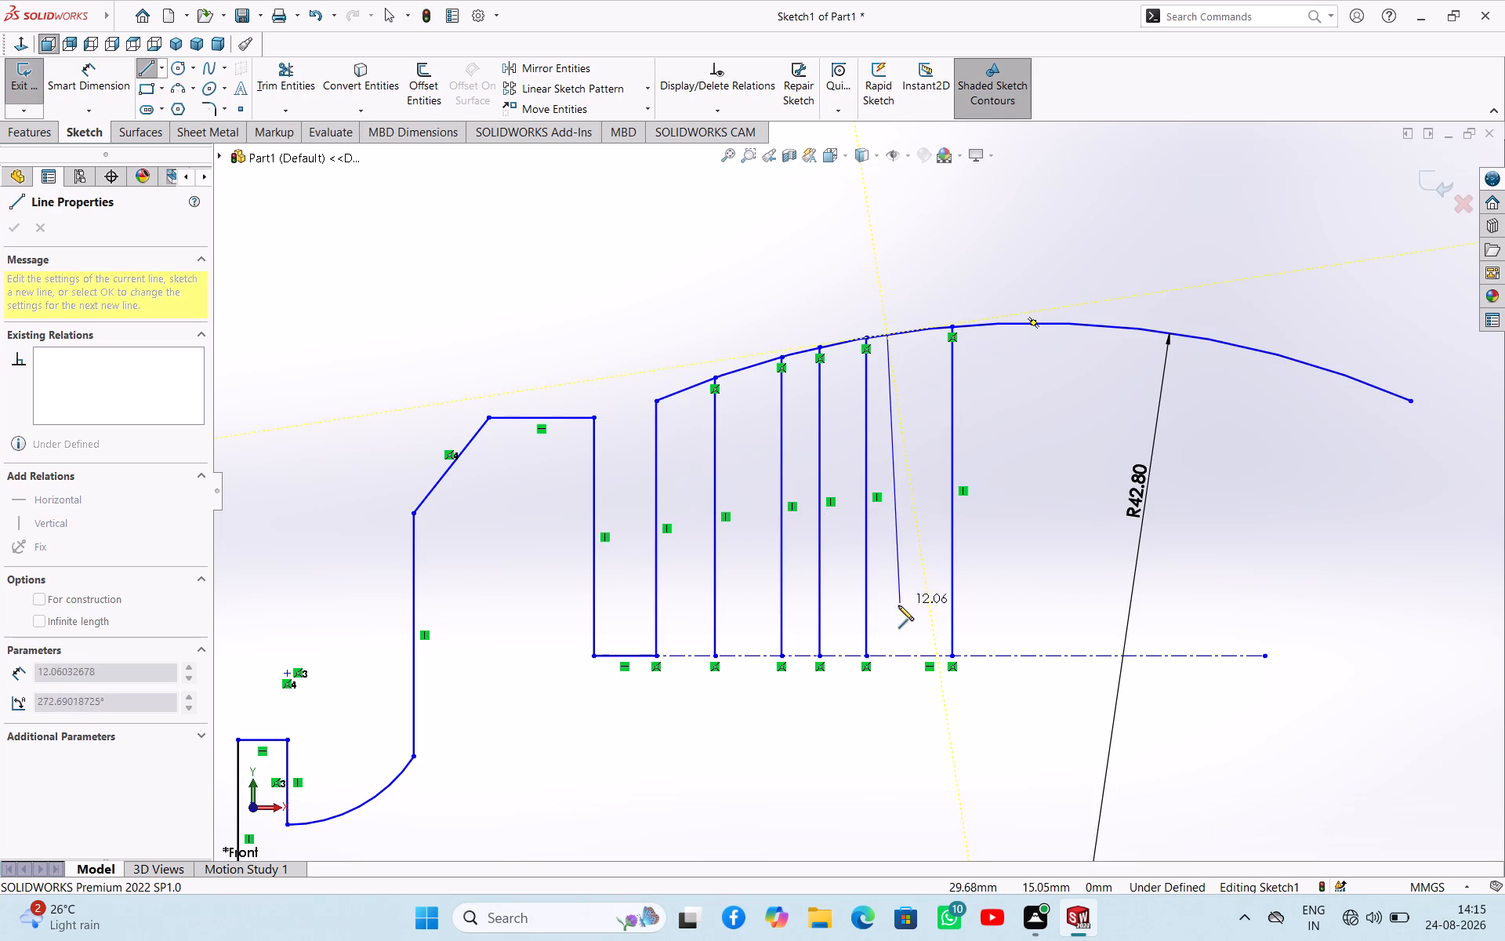
pyautogui.click(887, 652)
pyautogui.rightClick(901, 217)
pyautogui.click(923, 233)
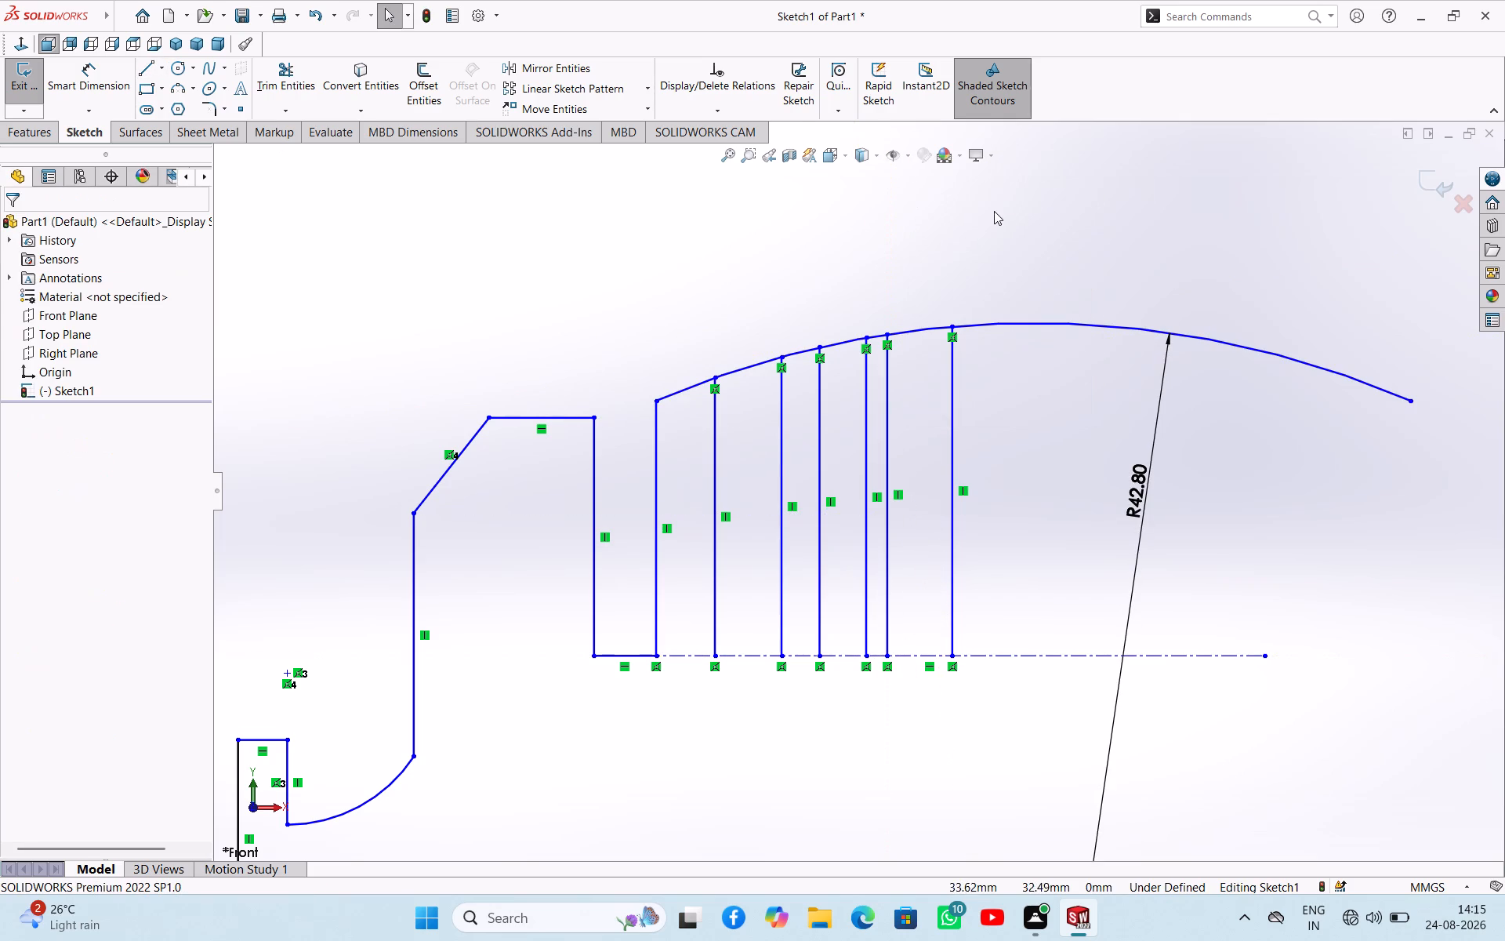
# Draw a vertical line about 14.6 mm long from the arc to the upper centerline, just before the outermost vertical line.
pyautogui.moveTo(997, 208); pyautogui.dragTo(928, 242, button='right')
pyautogui.click(924, 332)
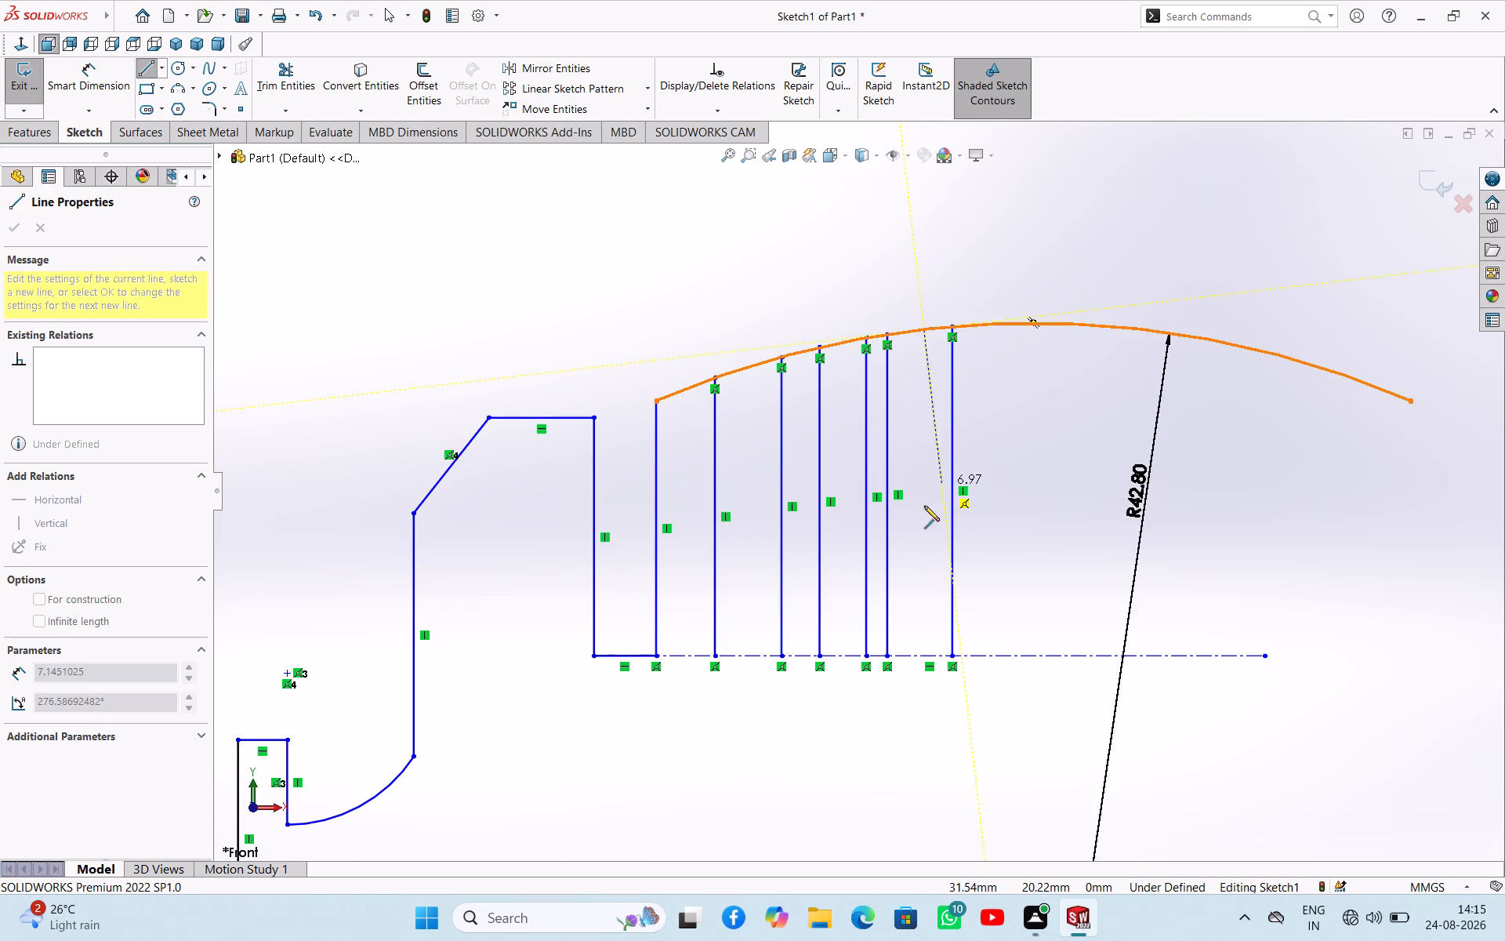
pyautogui.click(922, 656)
pyautogui.rightClick(1045, 523)
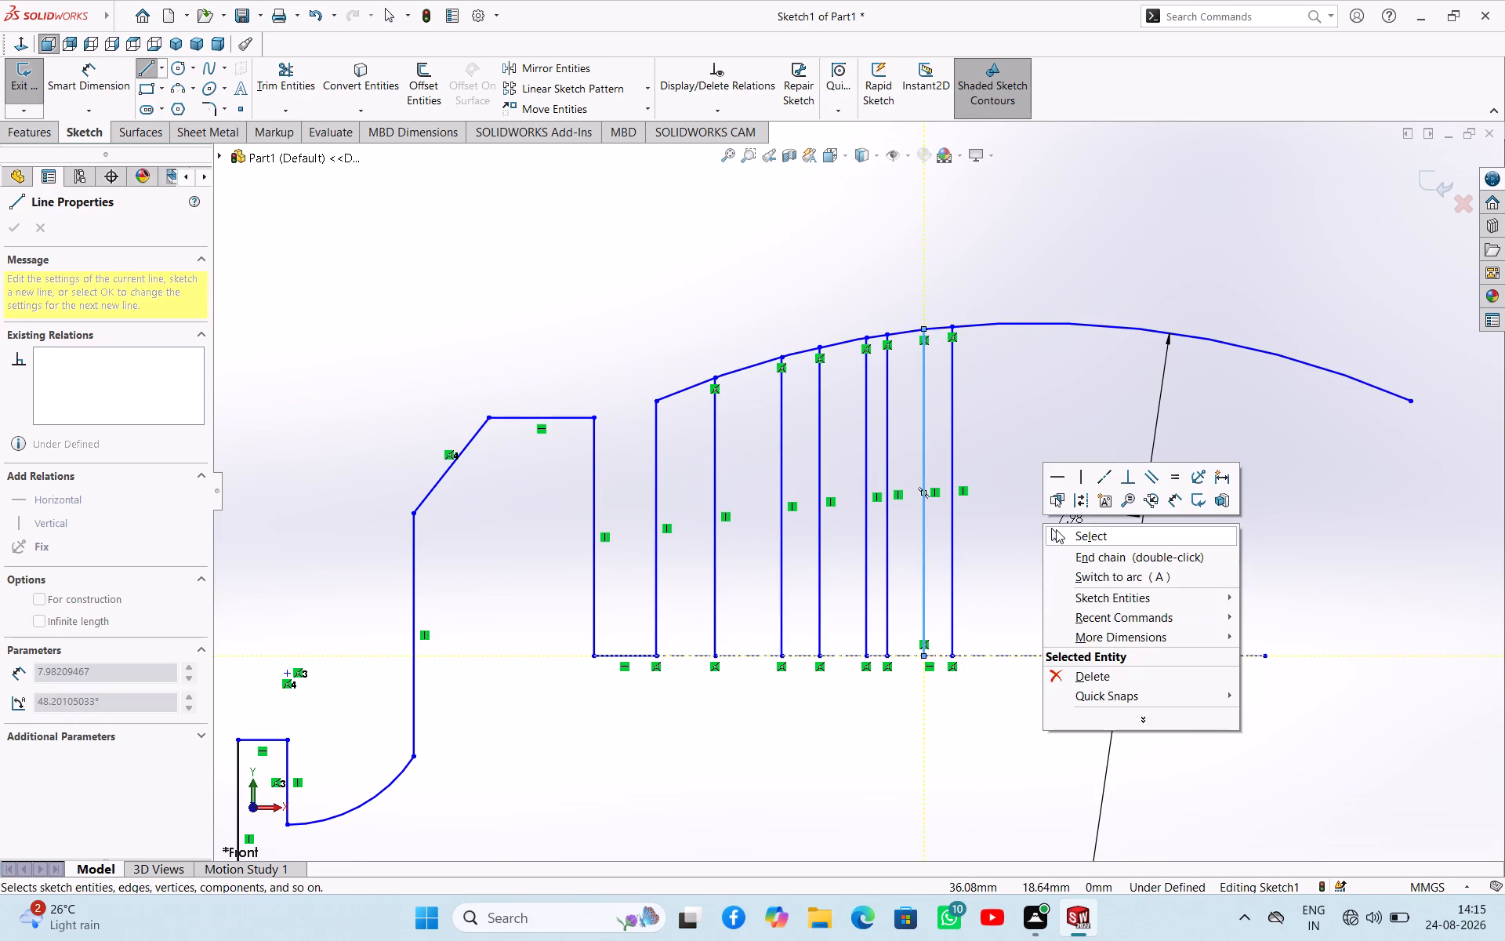
pyautogui.click(1056, 529)
# Trim away the three arc segments spanning alternate gaps between the vertical lines, starting between the first and second lines beyond the slot.
pyautogui.click(261, 86)
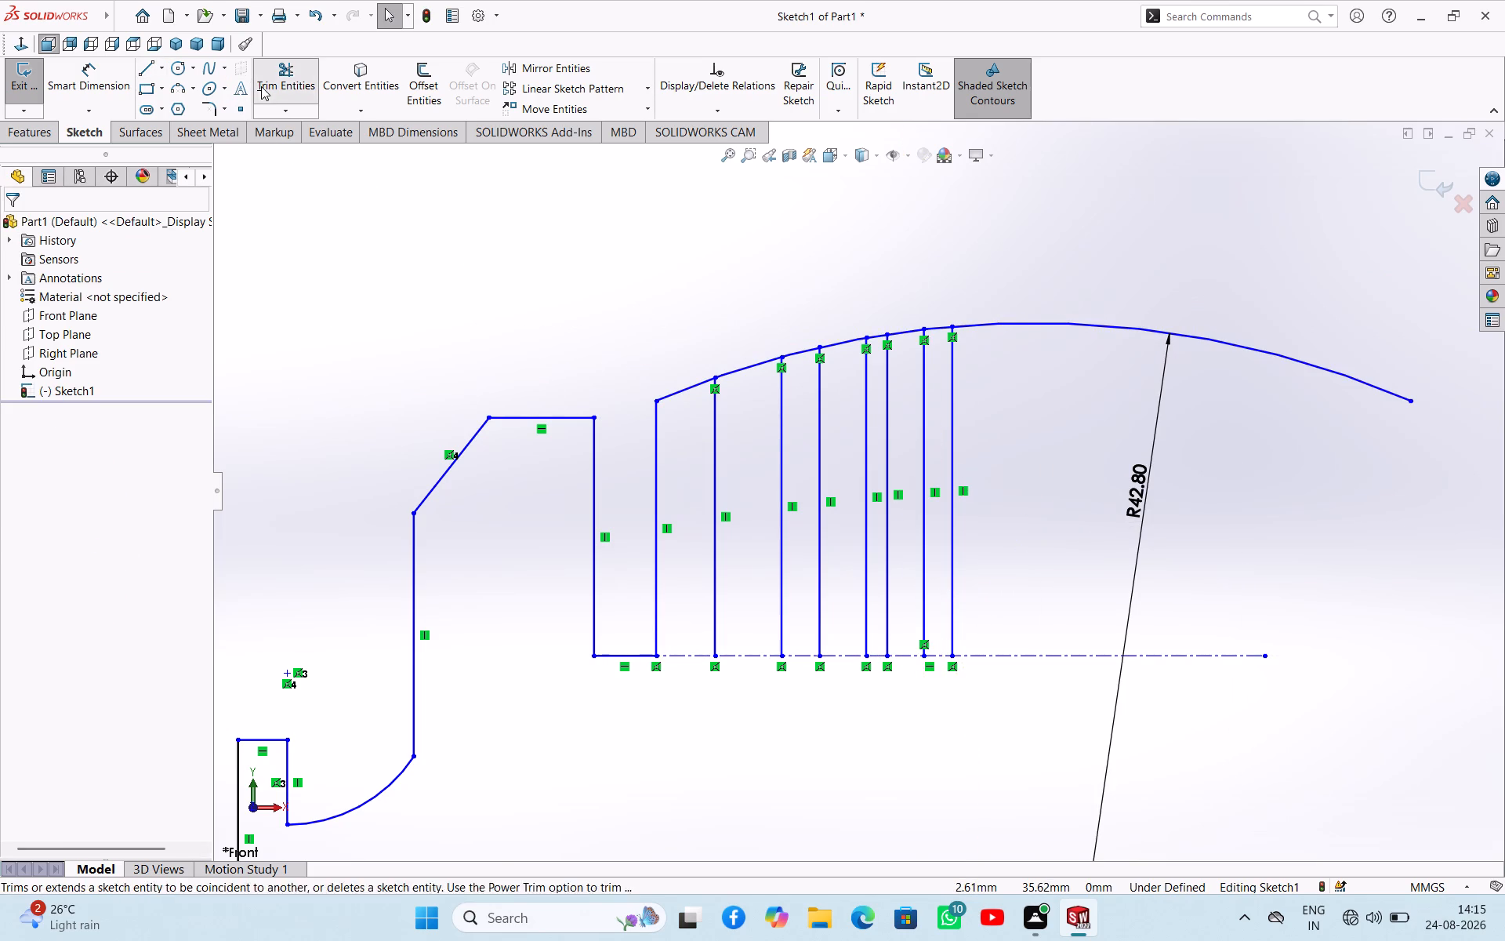
pyautogui.moveTo(752, 399); pyautogui.dragTo(756, 347)
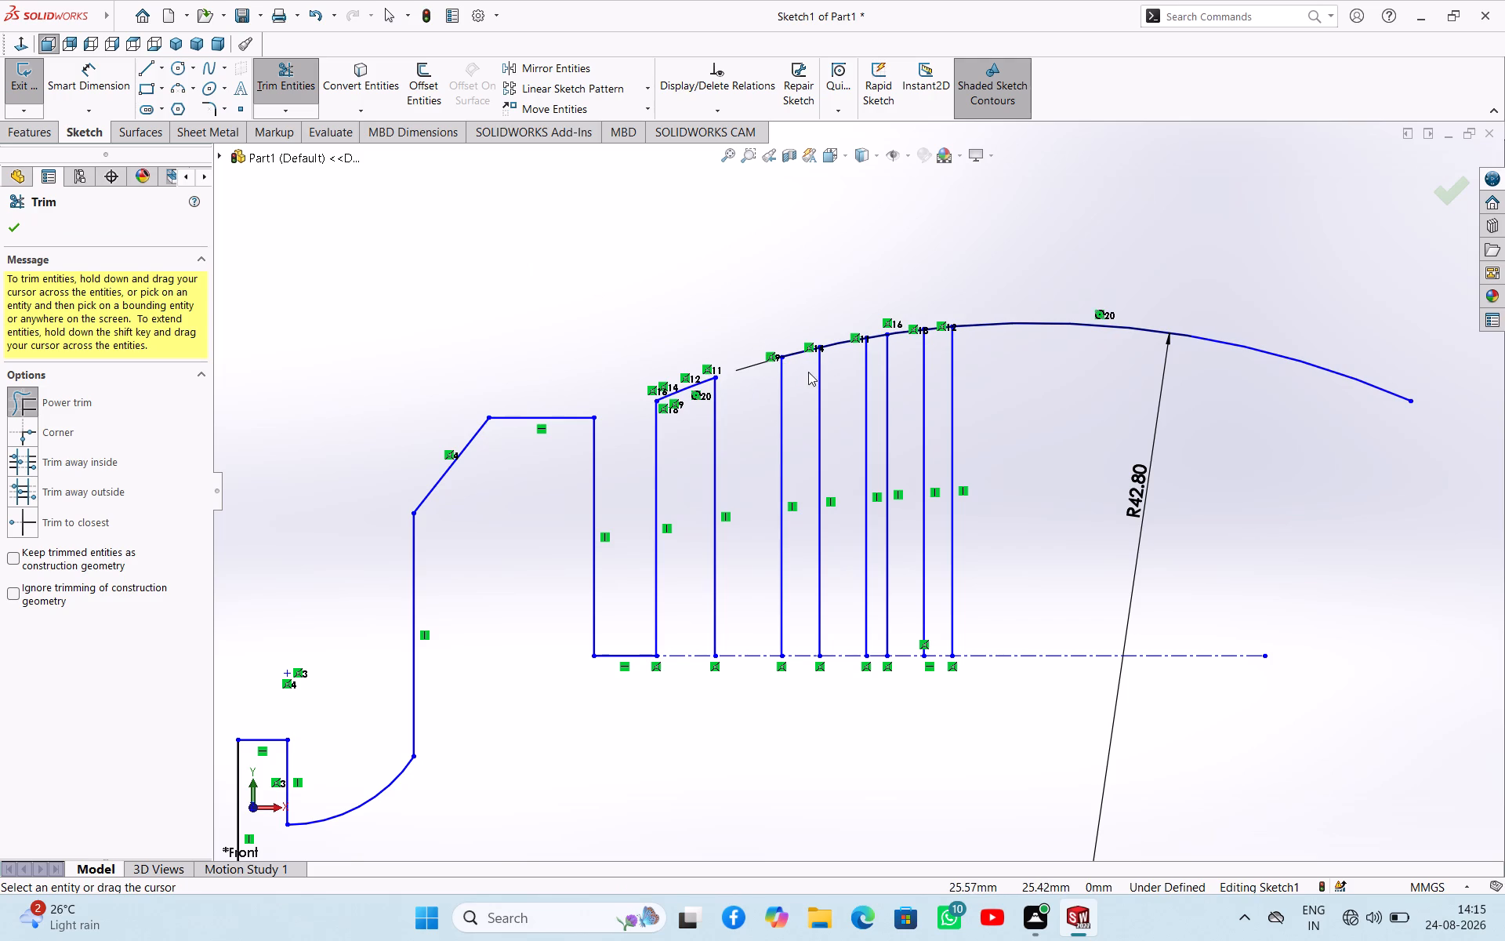
pyautogui.moveTo(840, 370); pyautogui.dragTo(834, 303)
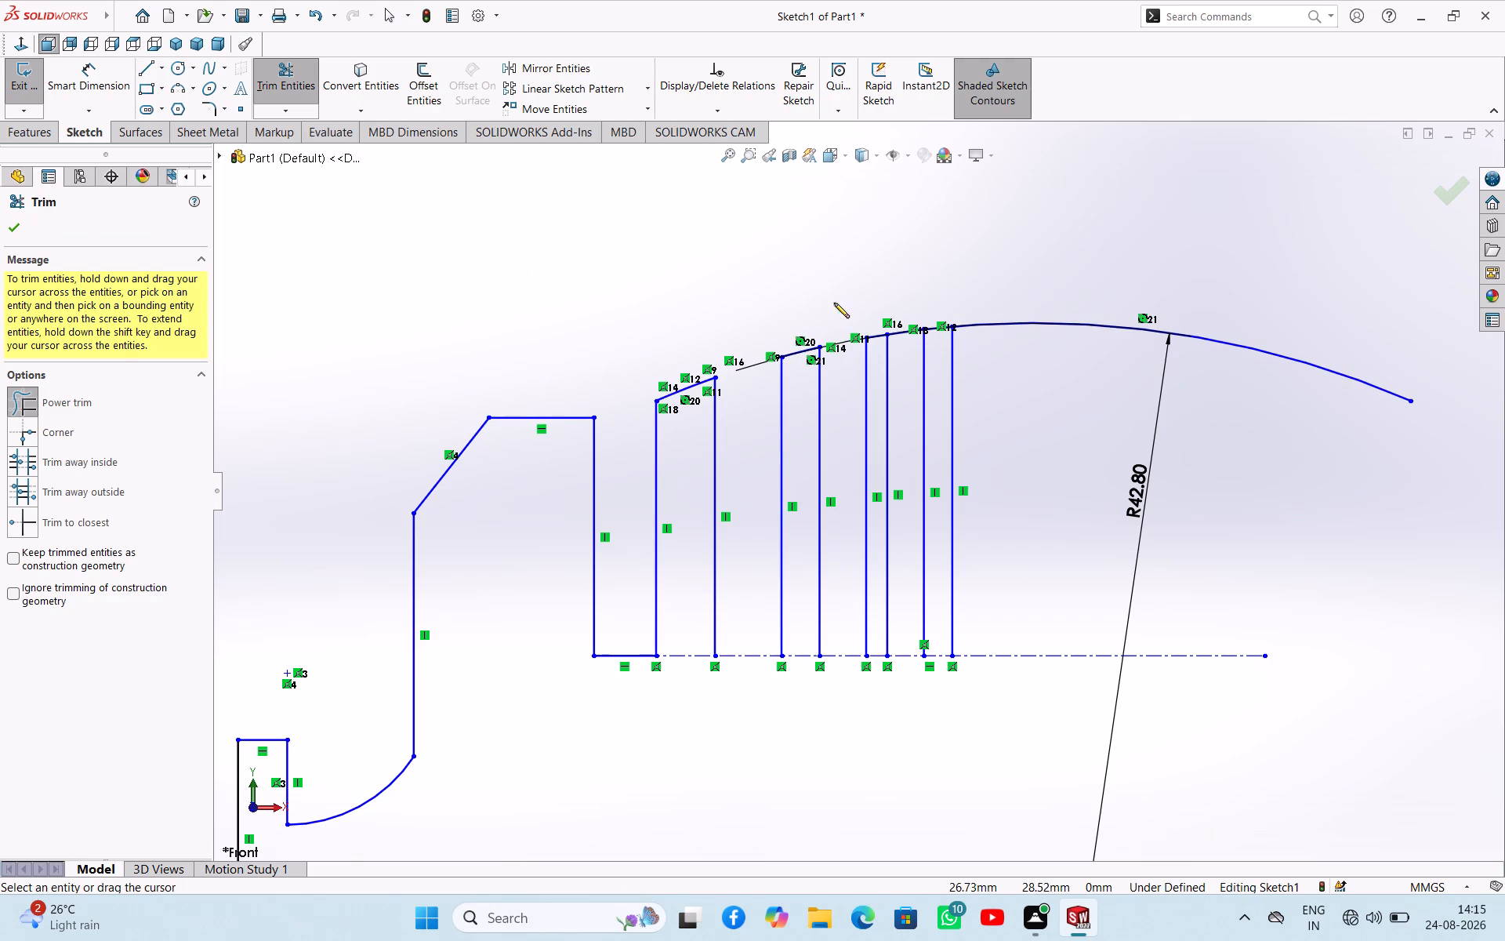
pyautogui.moveTo(907, 357); pyautogui.dragTo(907, 301)
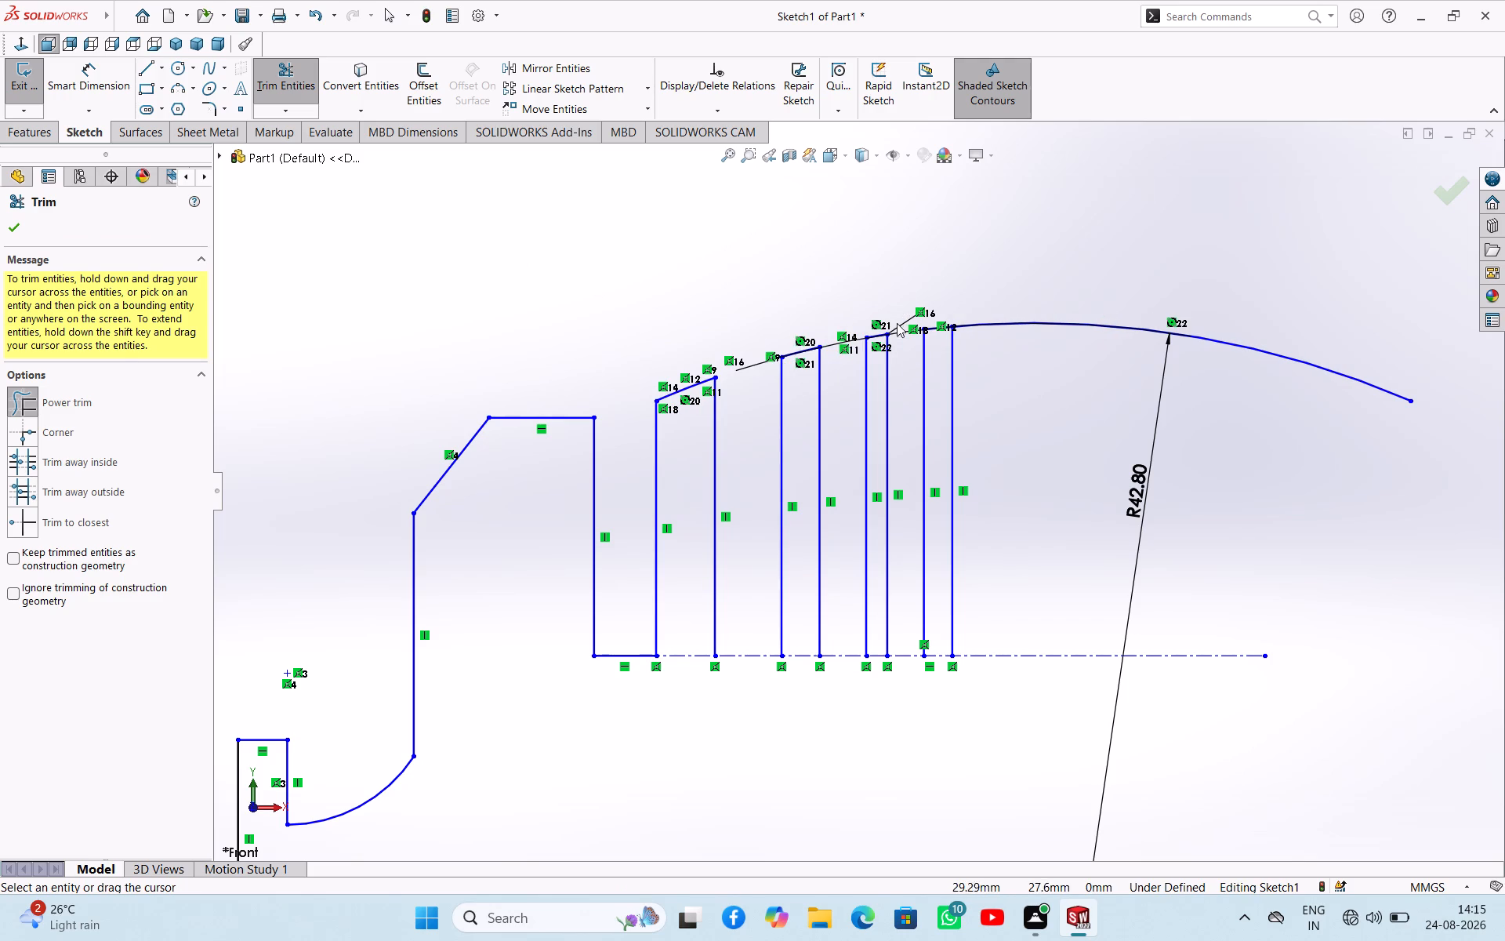
pyautogui.scroll(-3, 900, 340)
pyautogui.scroll(-2, 641, 456)
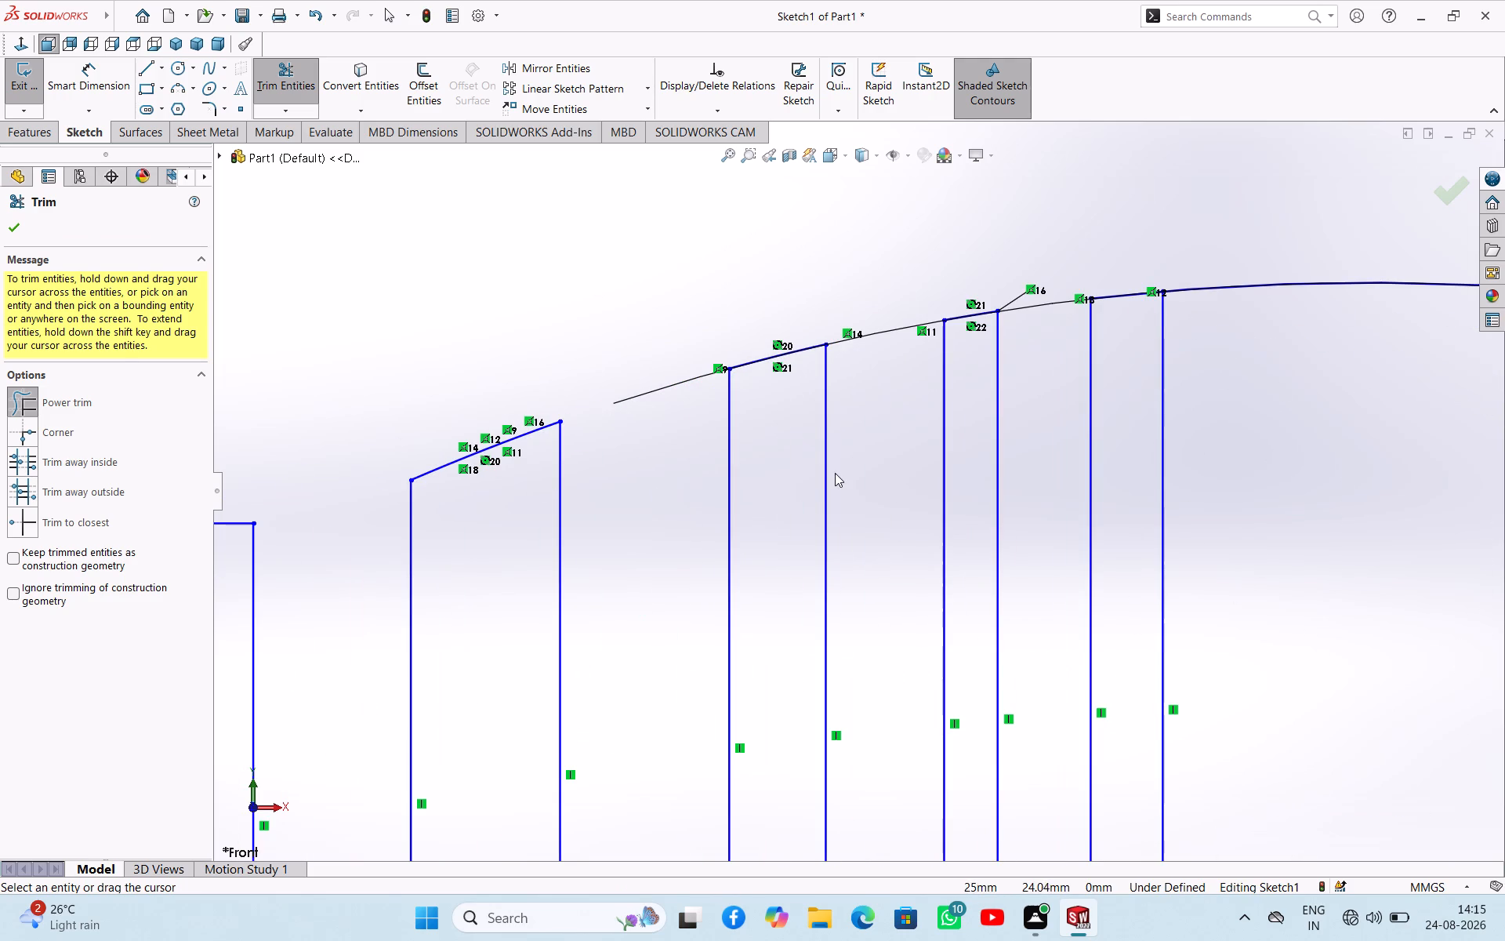
pyautogui.scroll(6, 881, 380)
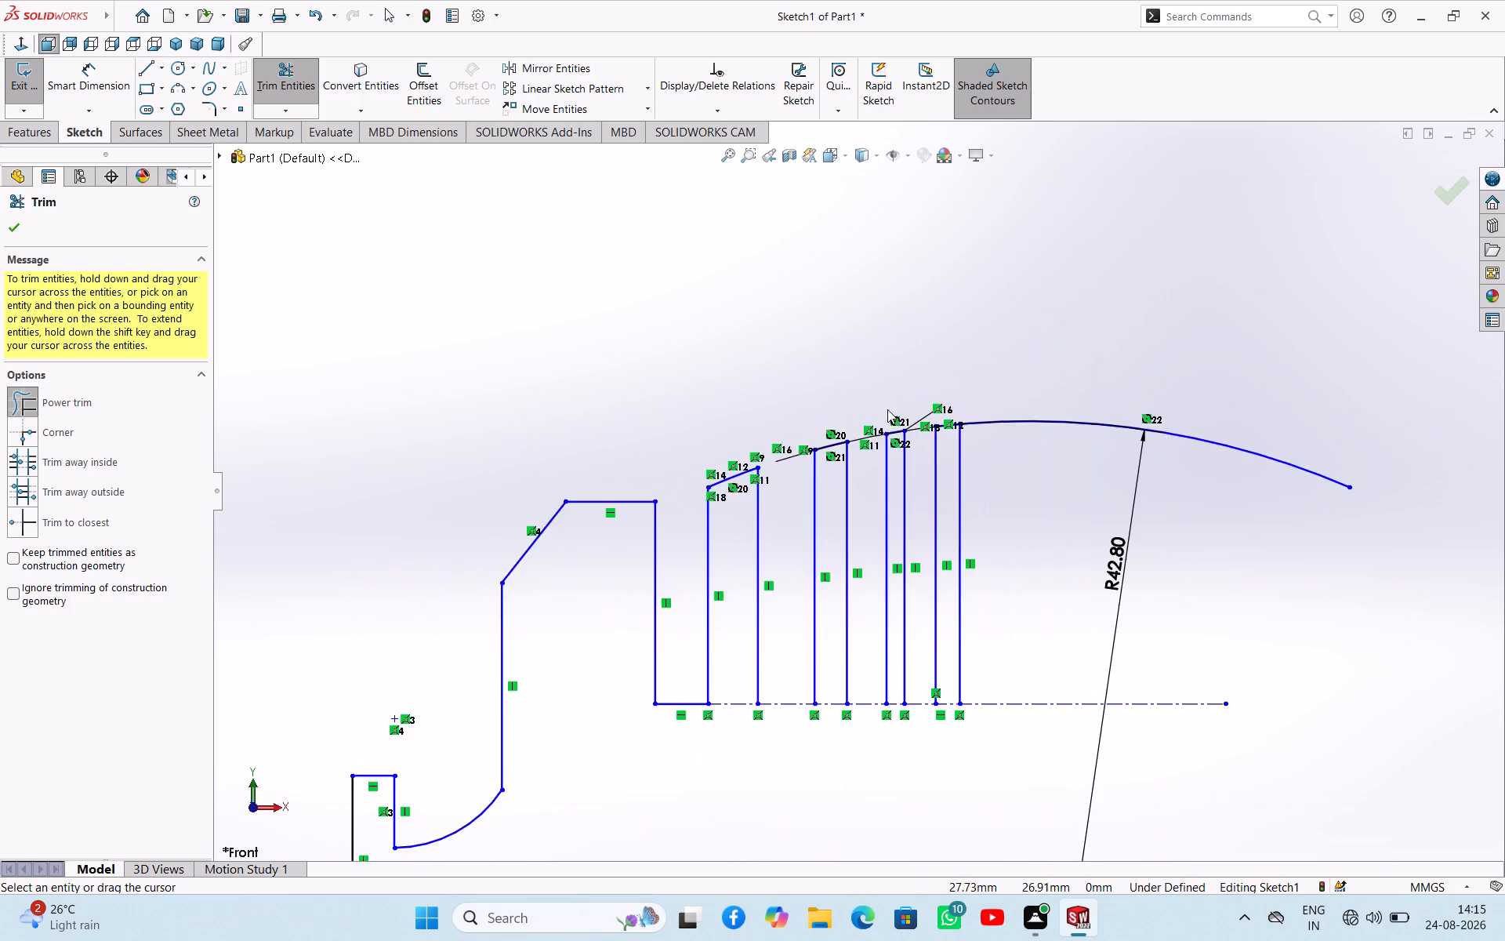
pyautogui.scroll(-2, 887, 429)
pyautogui.scroll(3, 880, 440)
pyautogui.scroll(-3, 867, 442)
pyautogui.scroll(2, 674, 533)
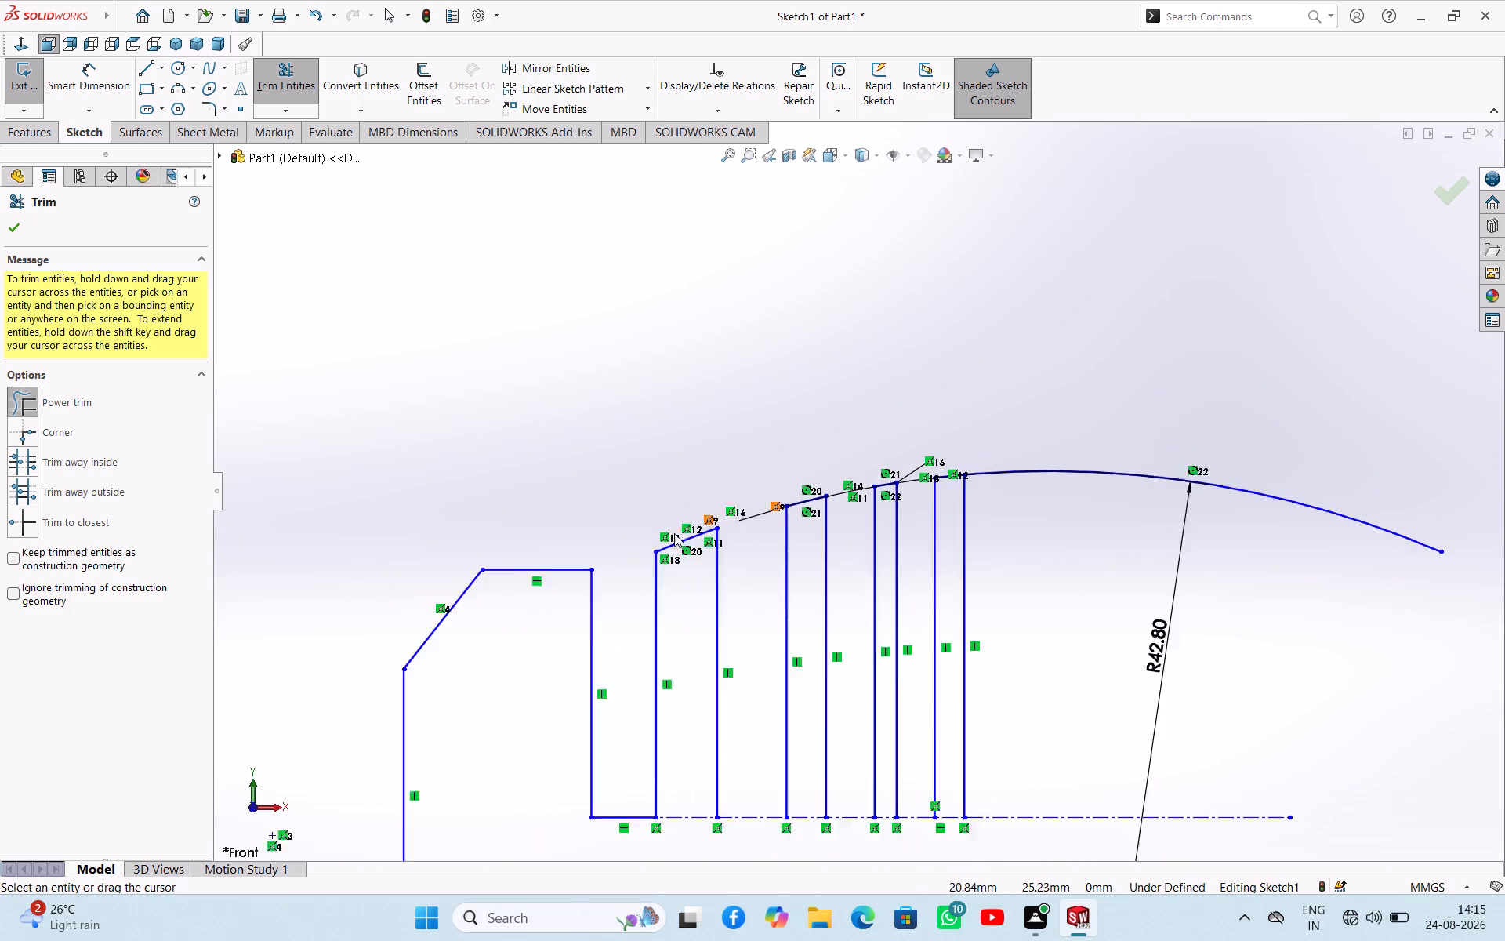
pyautogui.scroll(2, 674, 533)
# Draw a vertical line from the upper centerline up to the arc, about 1.3 mm beyond the outermost vertical line.
pyautogui.click(141, 67)
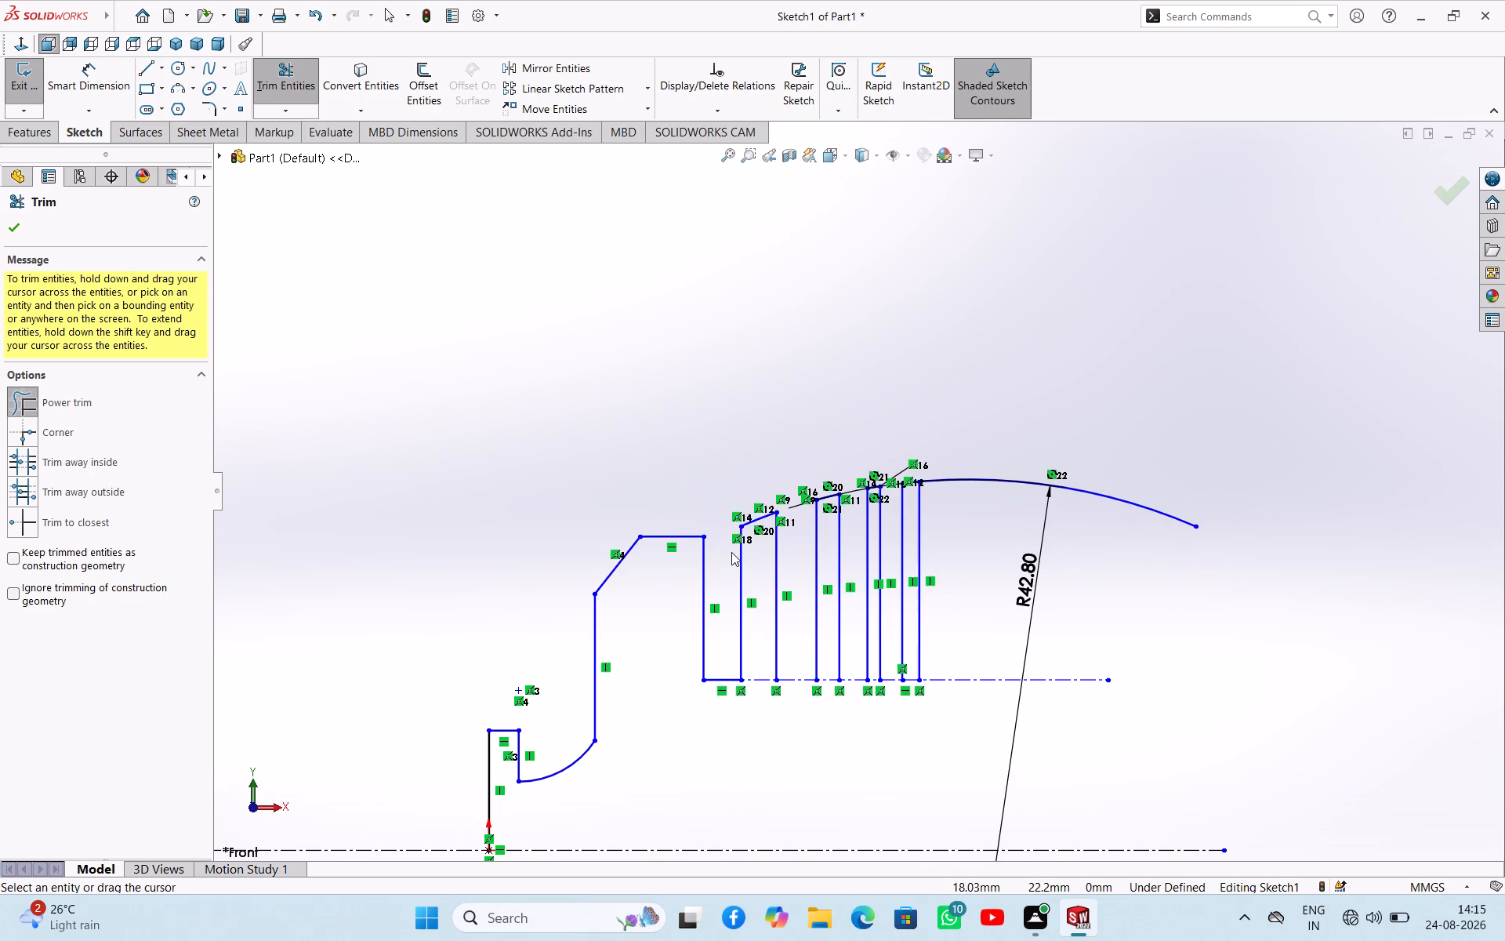
pyautogui.scroll(-3, 730, 552)
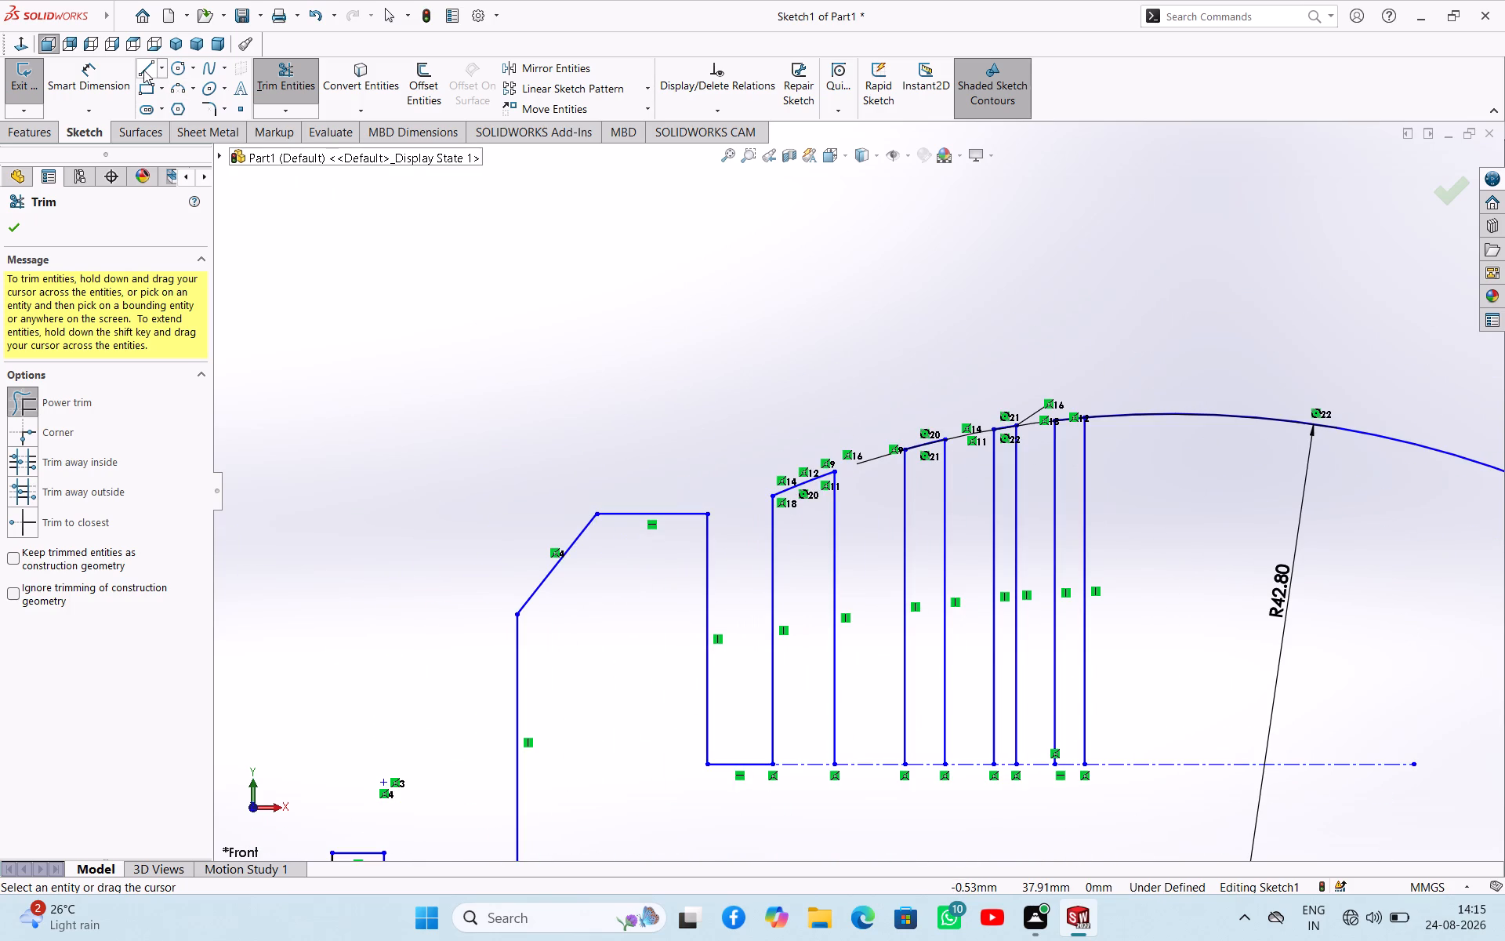
pyautogui.click(143, 70)
pyautogui.scroll(4, 937, 401)
pyautogui.scroll(-3, 1052, 543)
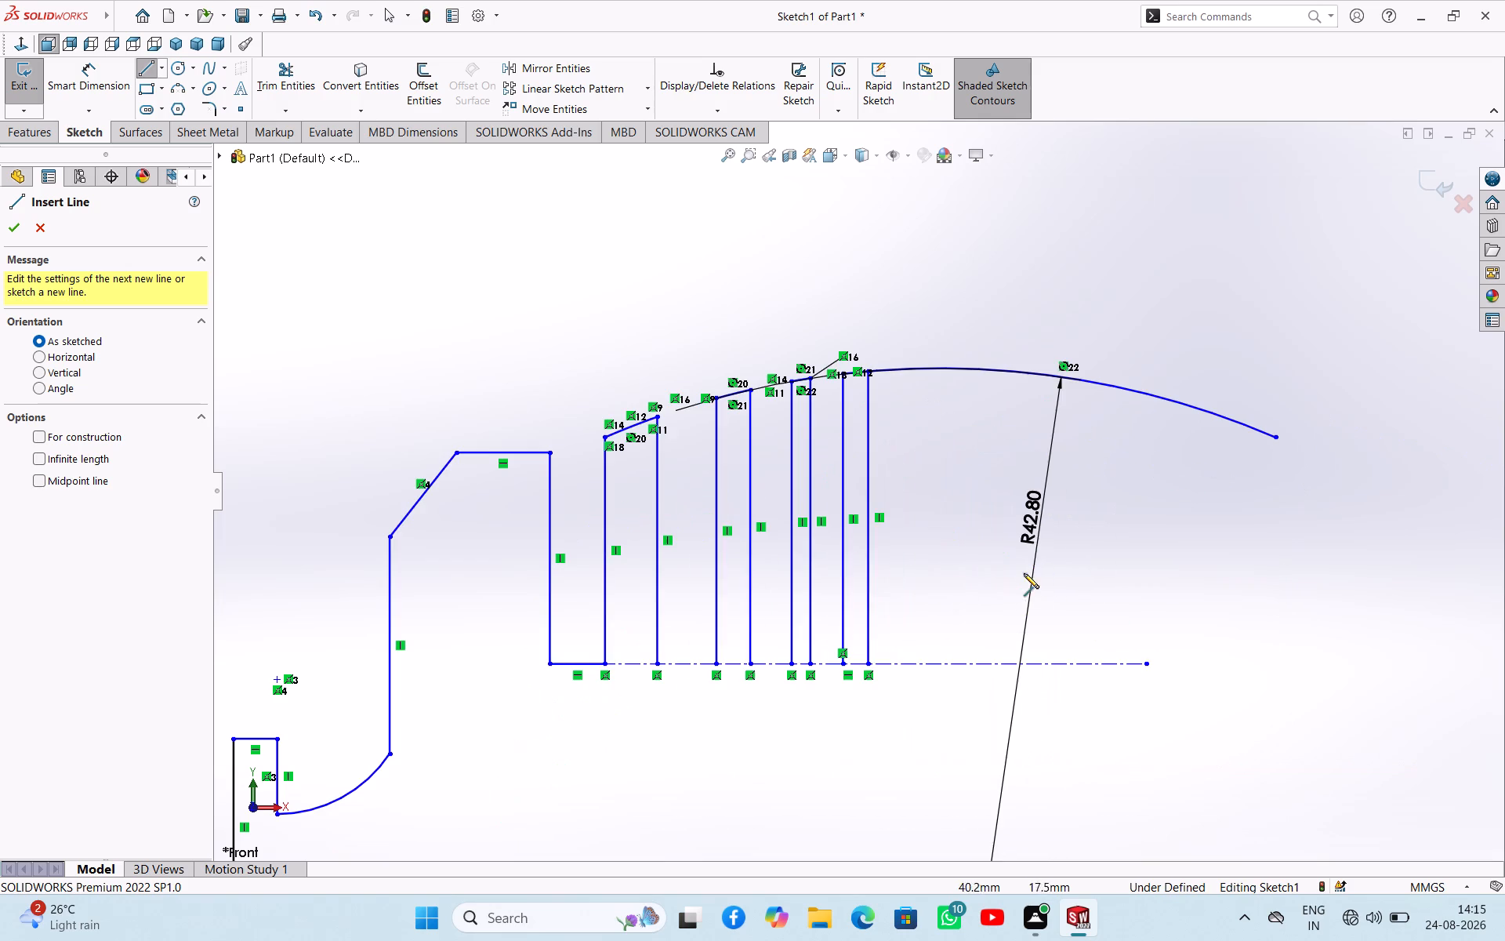
pyautogui.click(894, 665)
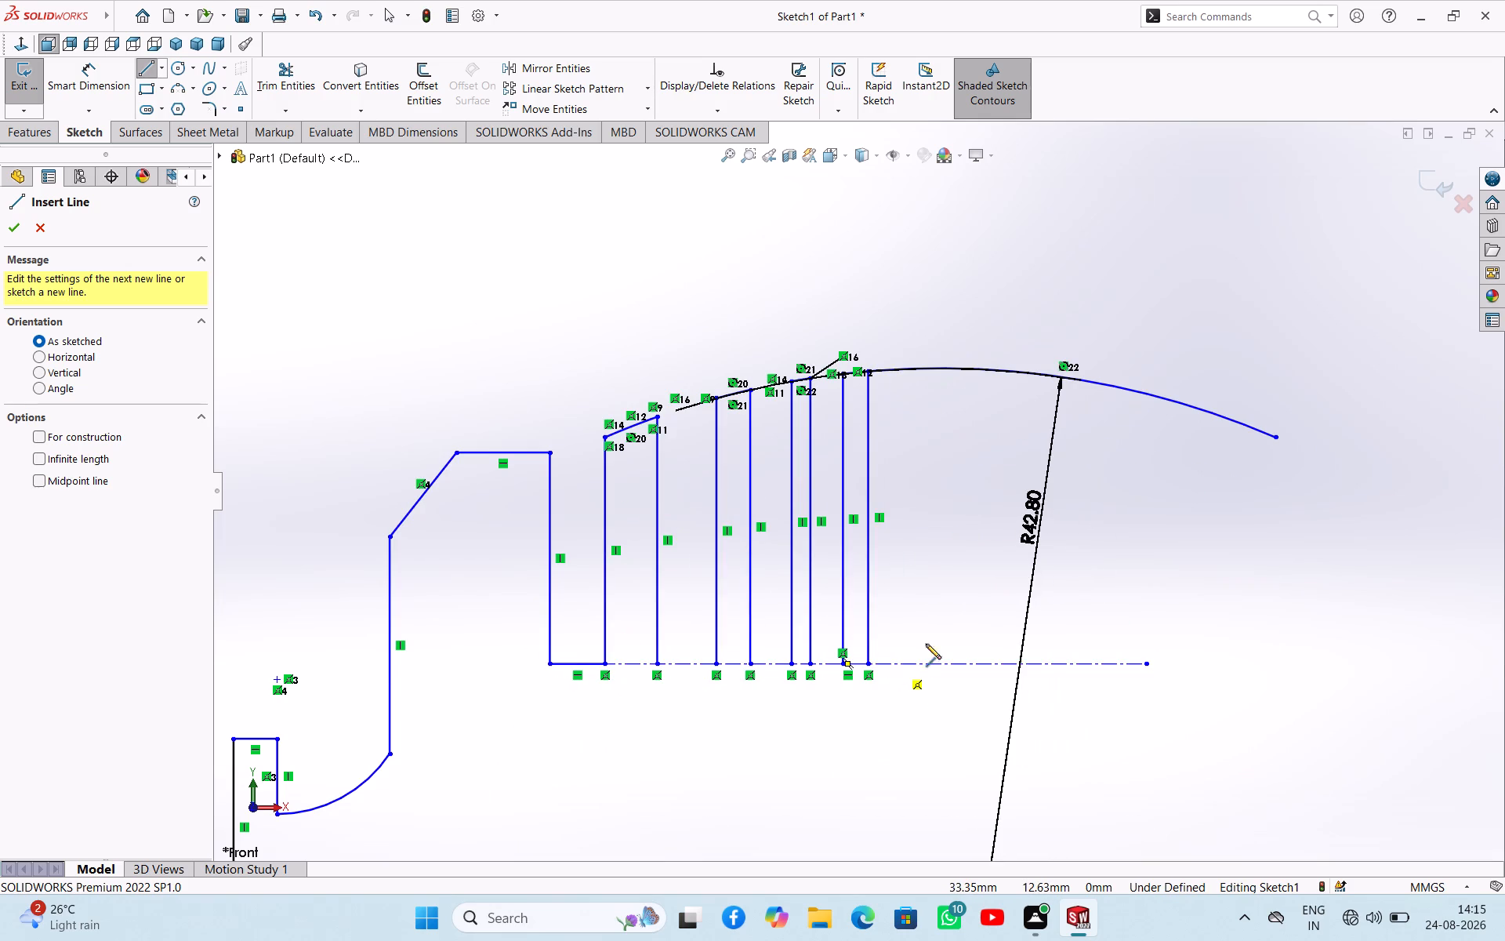
pyautogui.click(893, 372)
pyautogui.rightClick(930, 398)
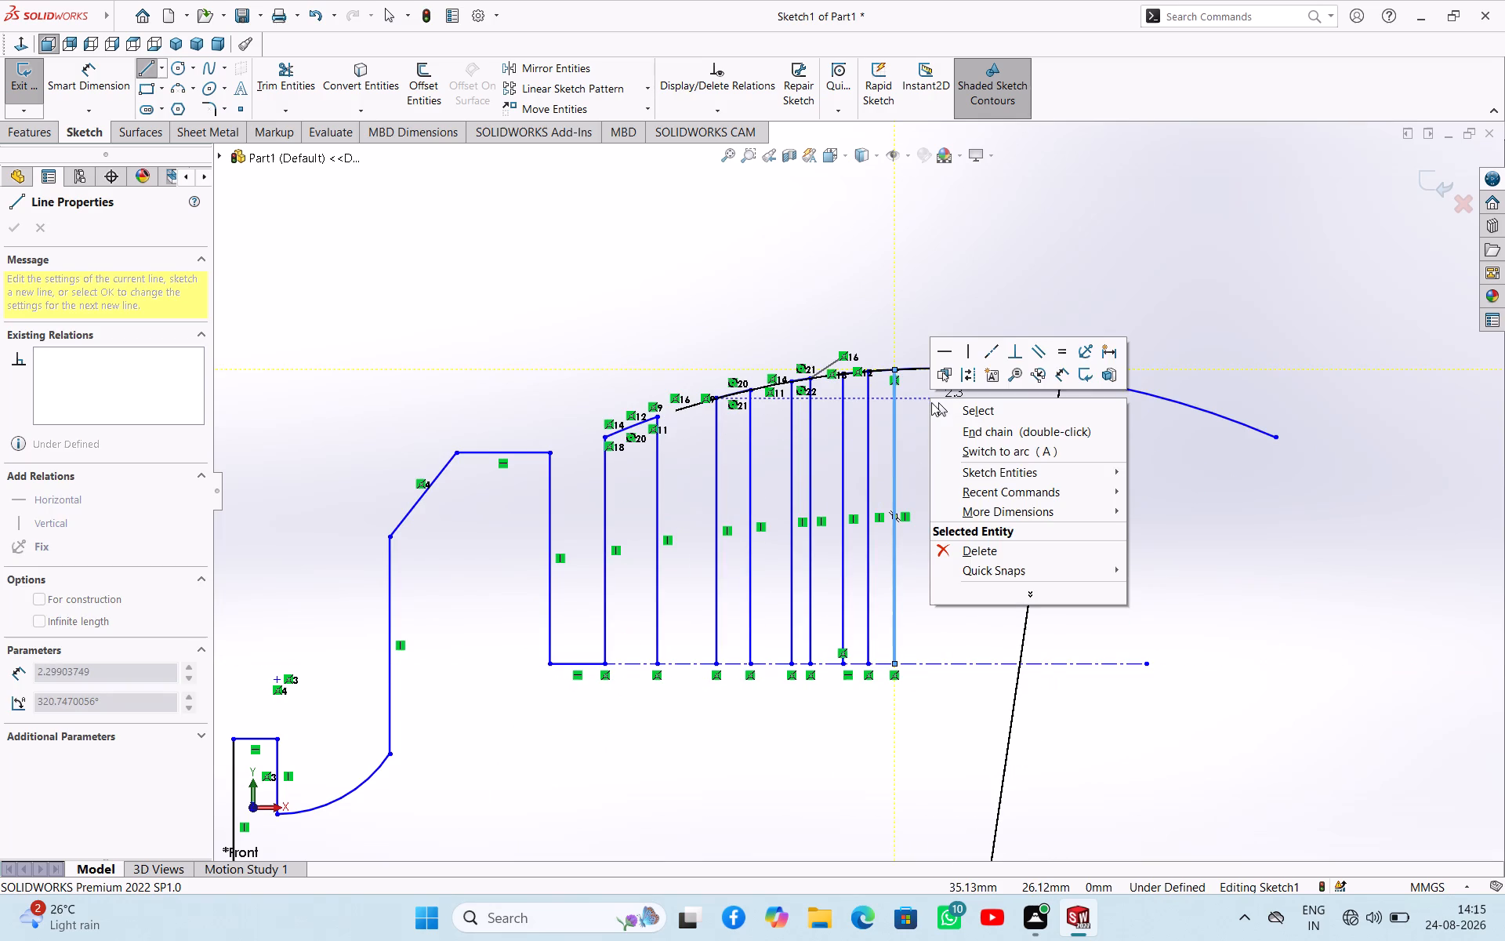
pyautogui.click(937, 412)
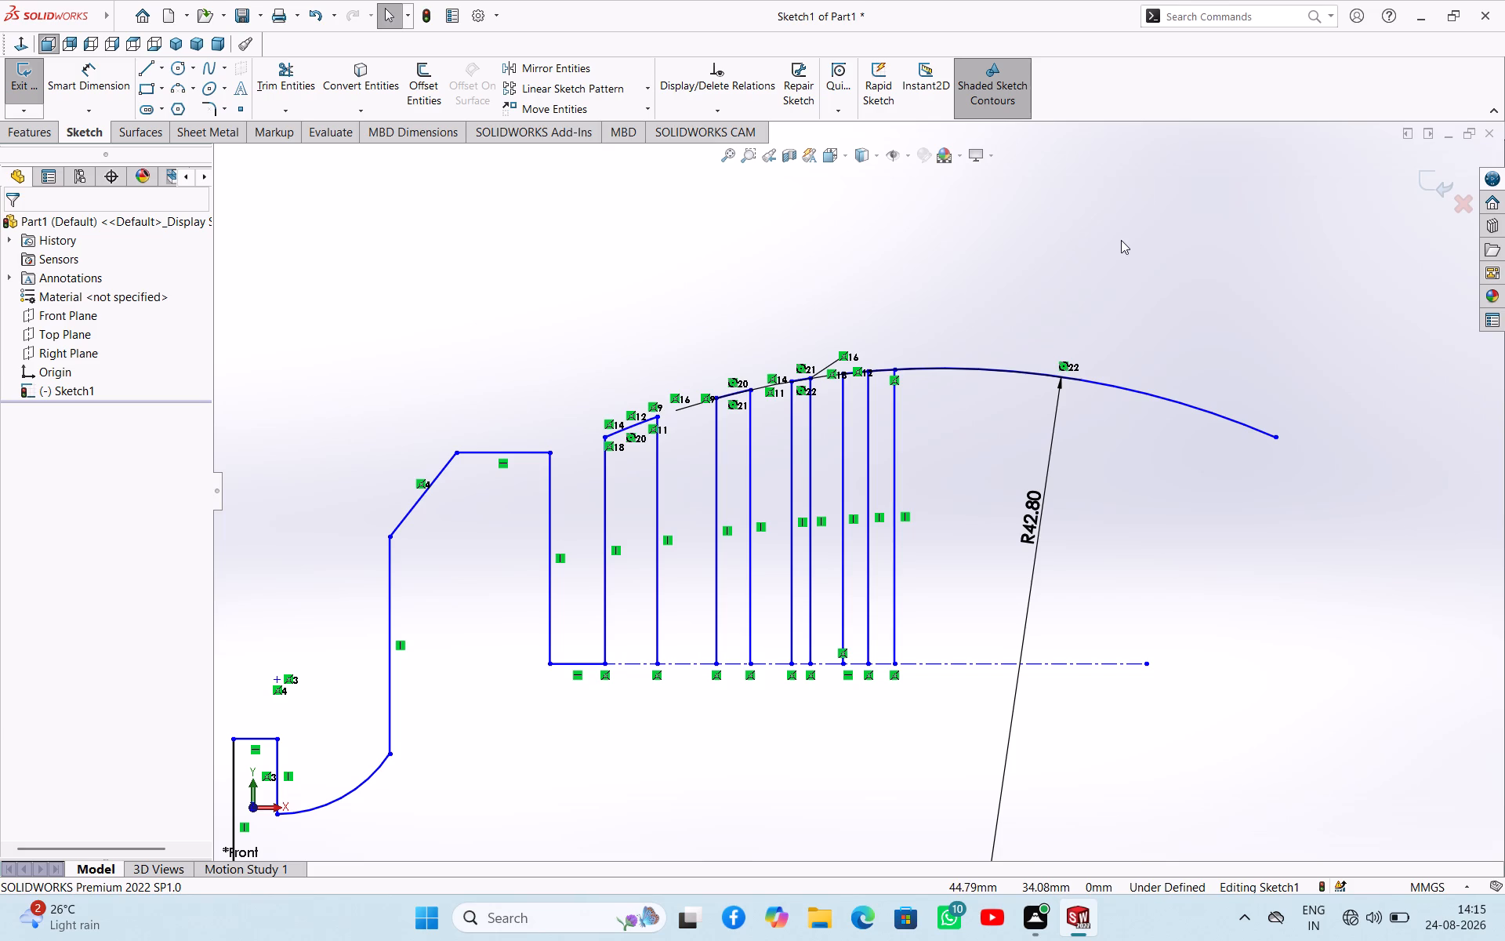
# Draw another vertical line about 14.9 mm long from the upper centerline to the arc, about 1 mm beyond the previous one.
pyautogui.moveTo(1121, 240); pyautogui.dragTo(1051, 267, button='right')
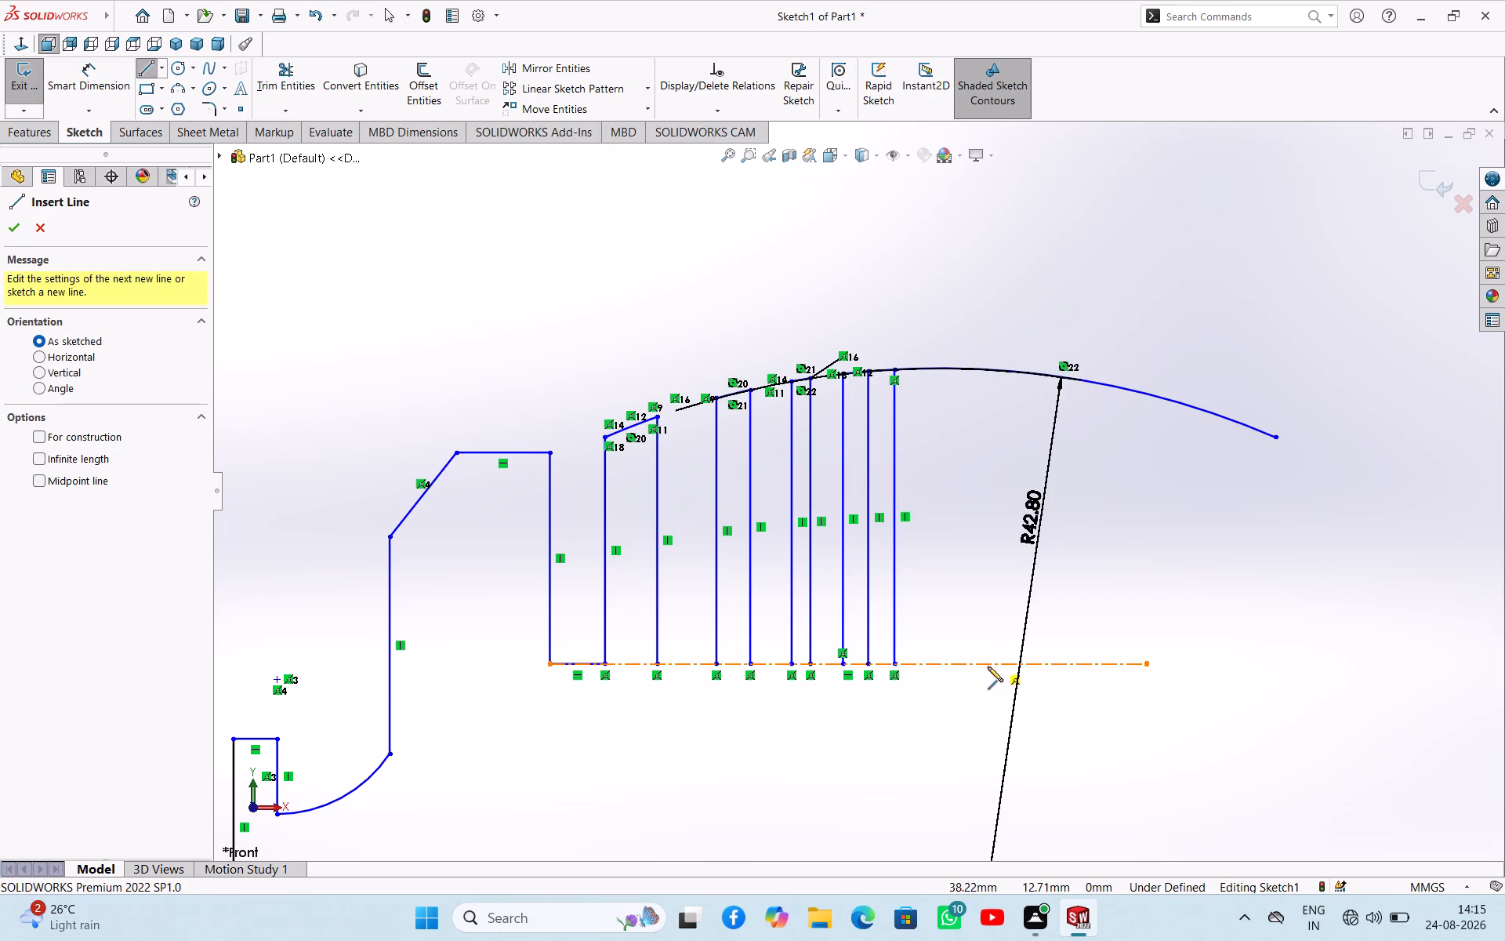
pyautogui.click(917, 664)
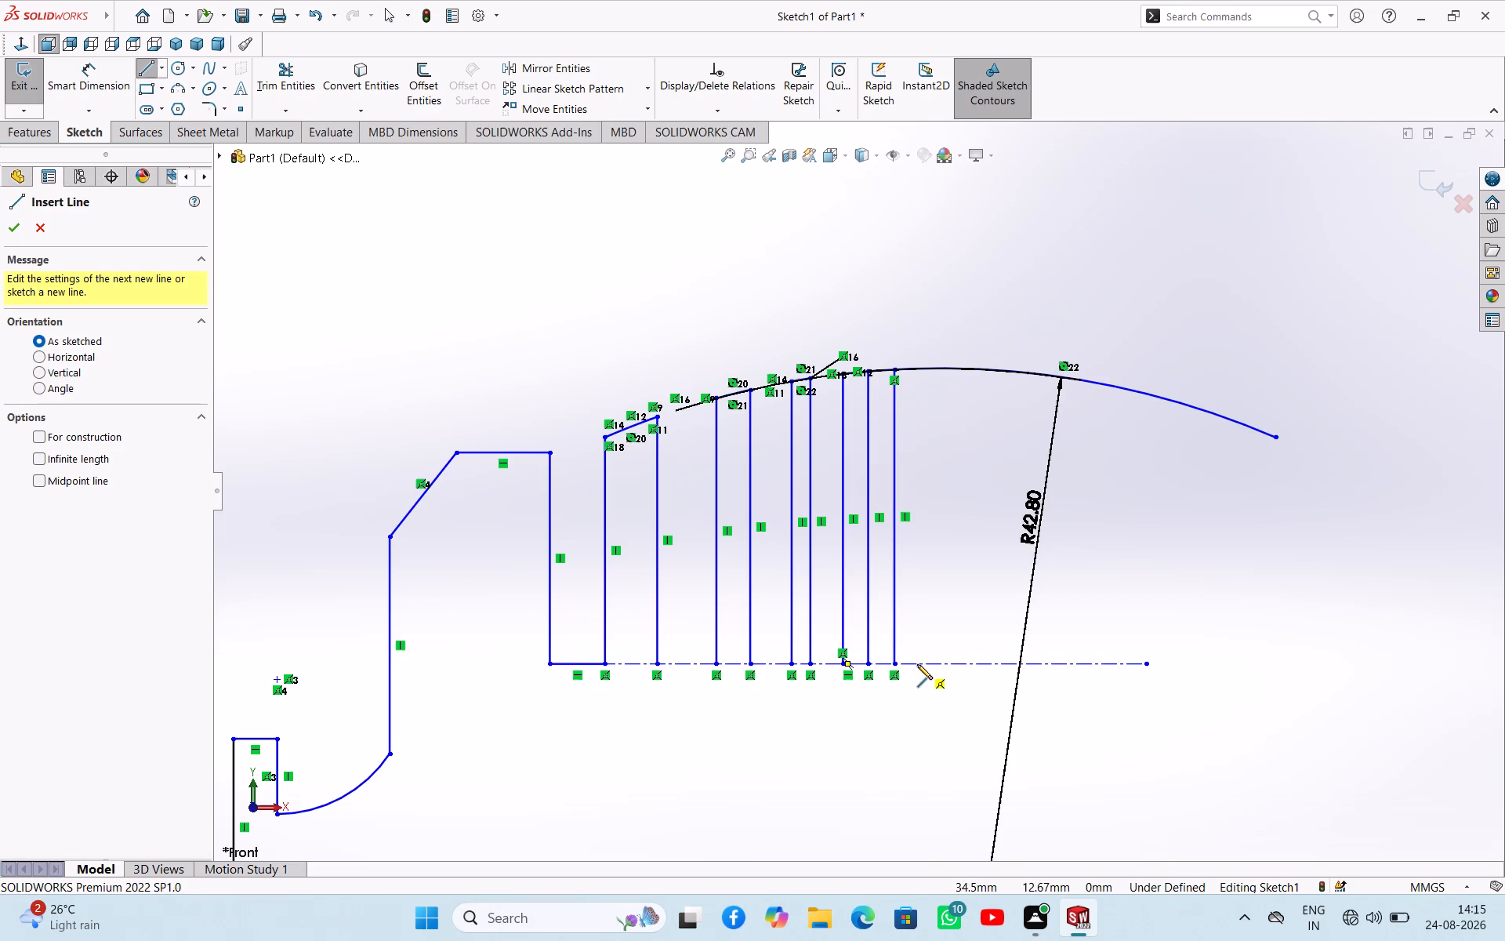
pyautogui.click(913, 371)
pyautogui.rightClick(960, 304)
pyautogui.click(966, 310)
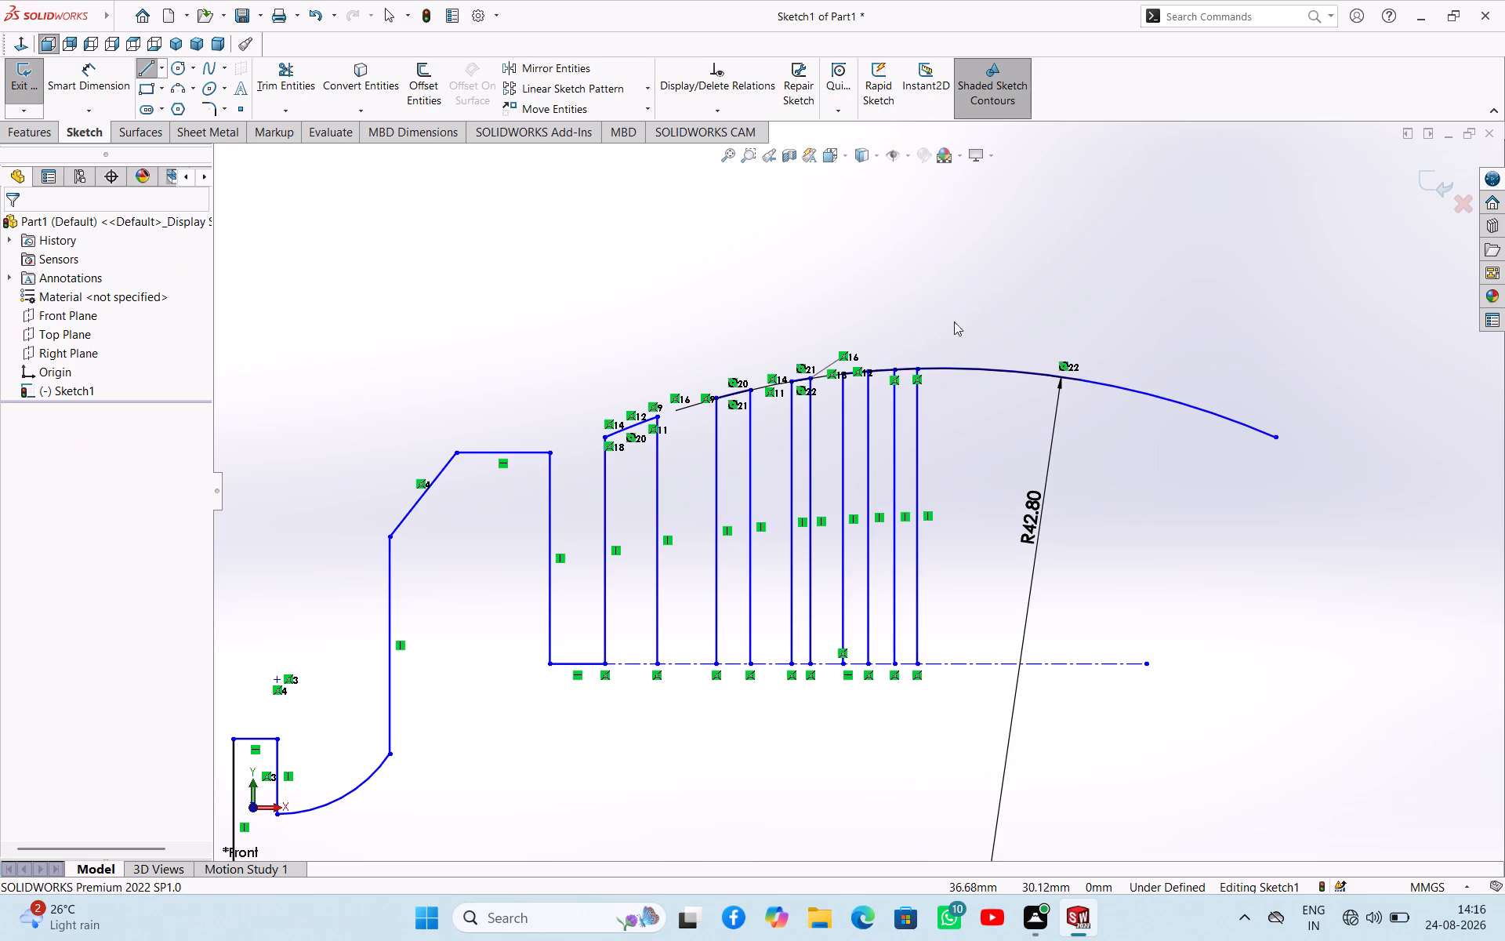
# Trim away the arc segment in the gap just before the last two vertical lines.
pyautogui.scroll(-3, 792, 369)
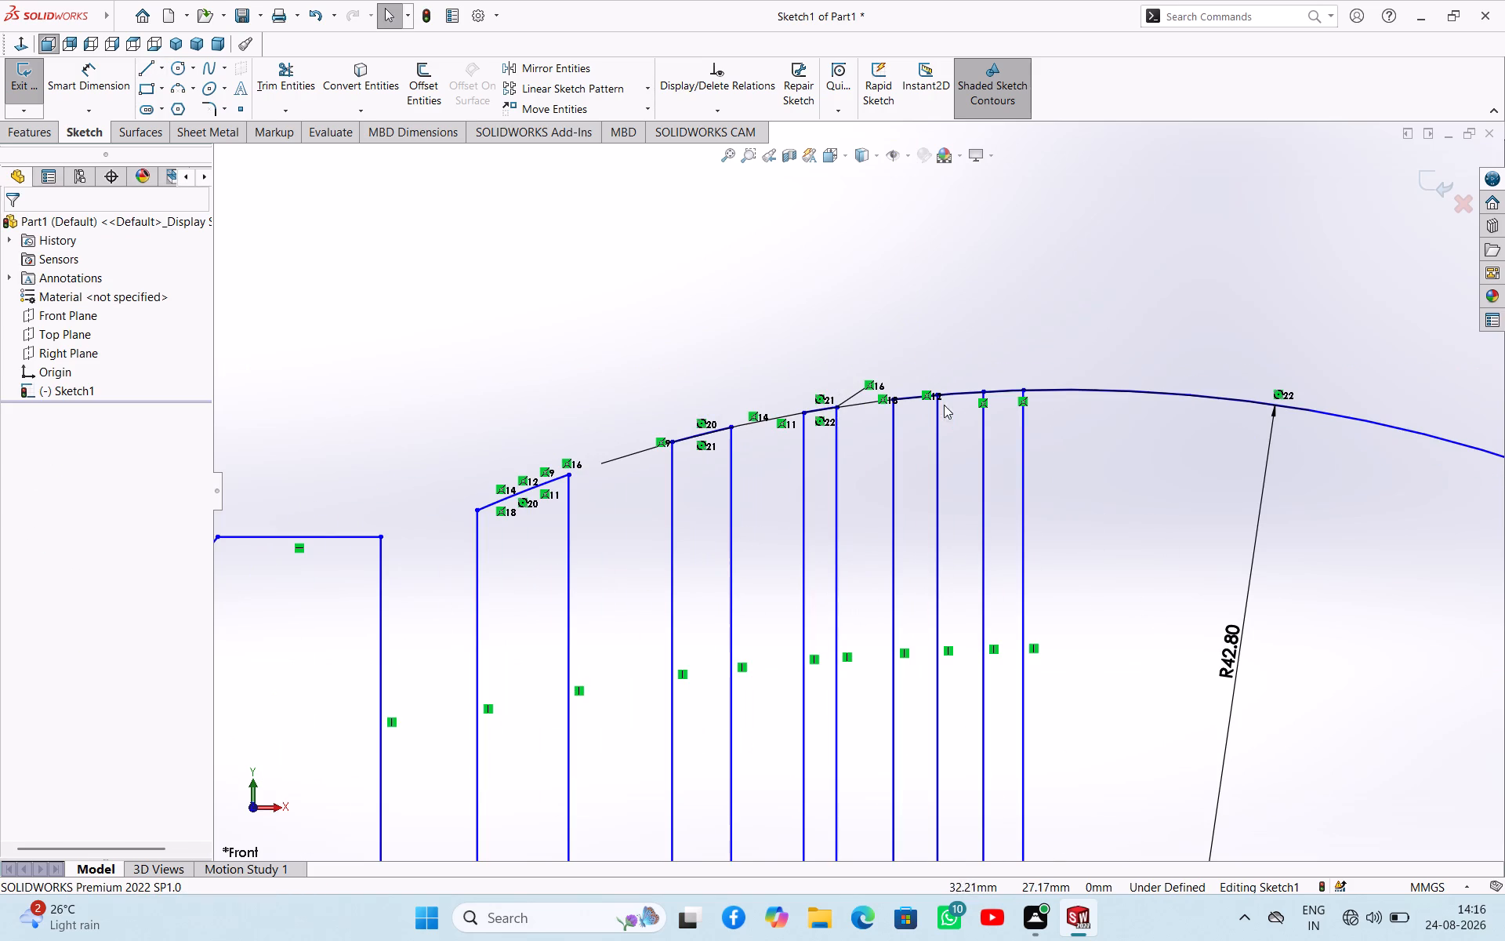
pyautogui.click(285, 77)
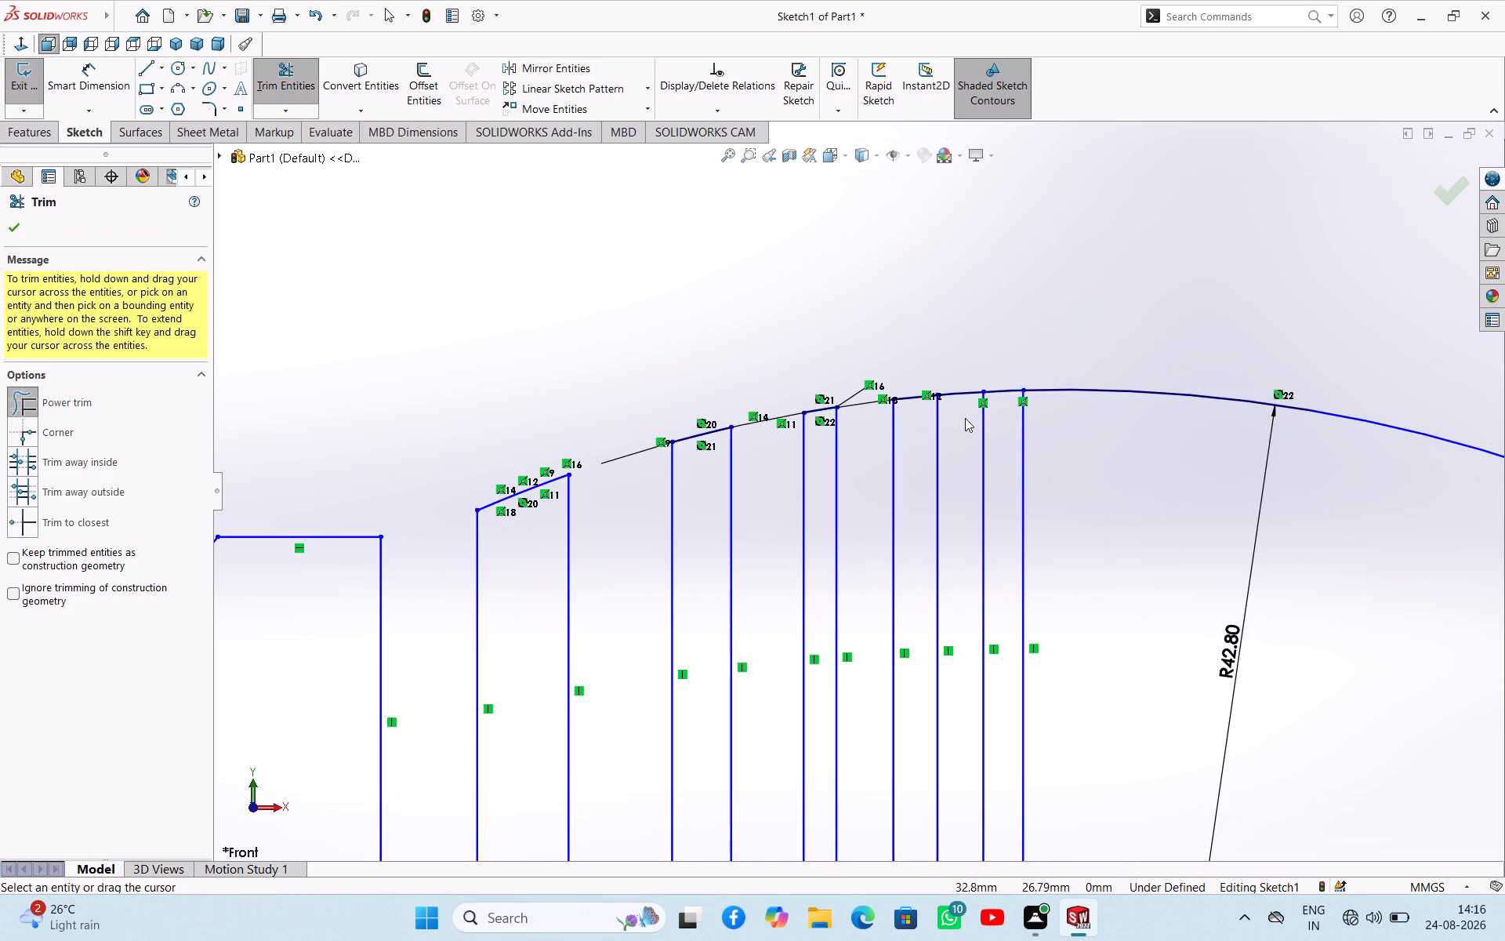
pyautogui.moveTo(970, 420); pyautogui.dragTo(964, 390)
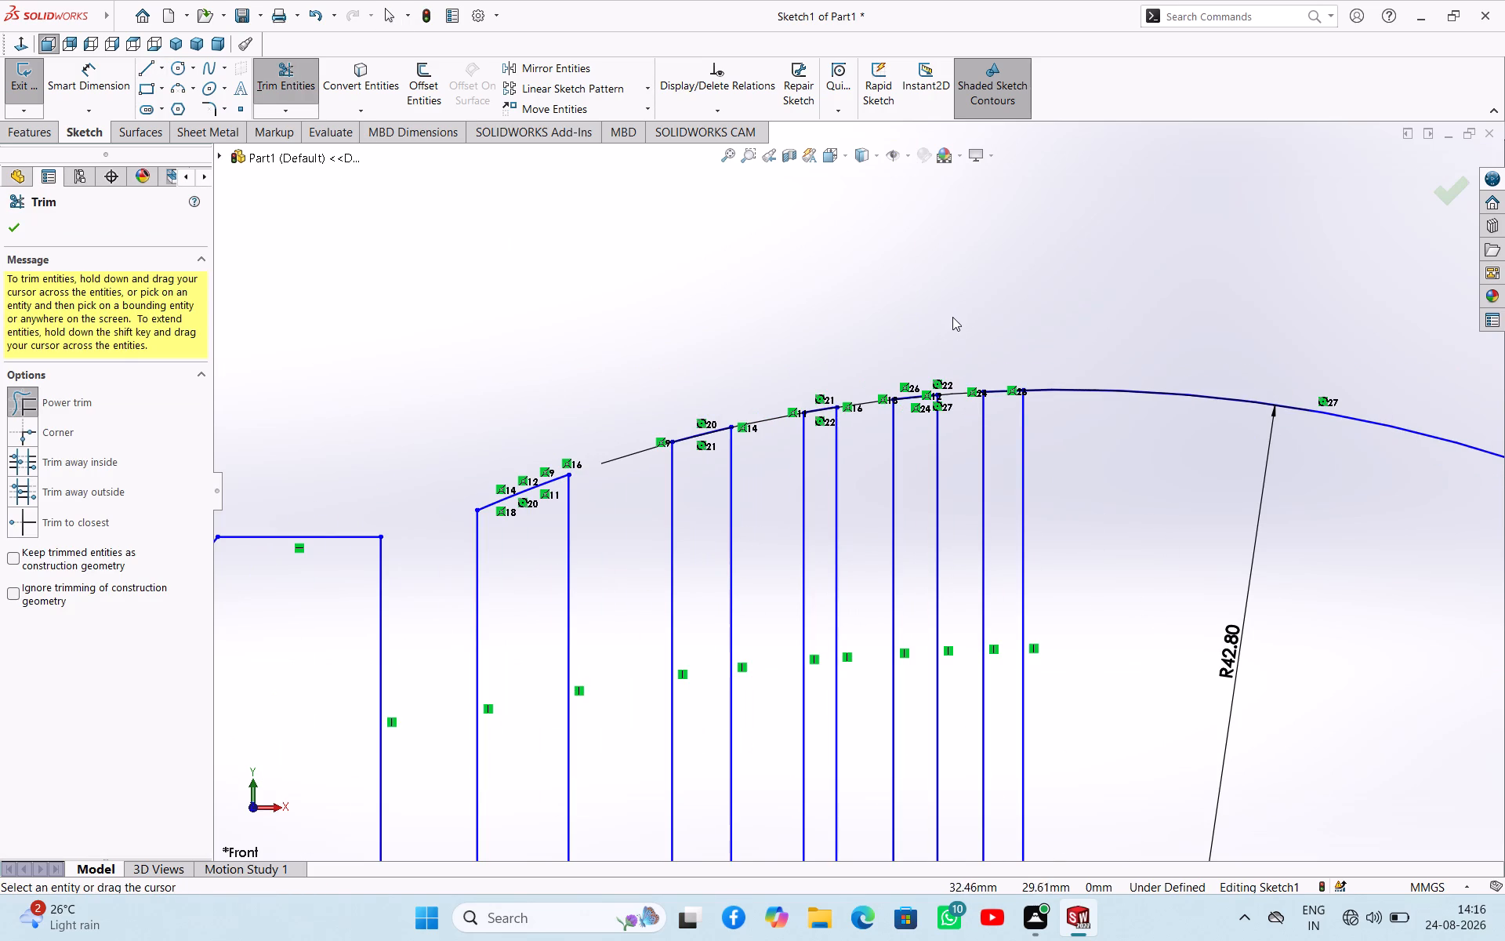
pyautogui.rightClick(948, 313)
pyautogui.click(985, 360)
pyautogui.click(869, 353)
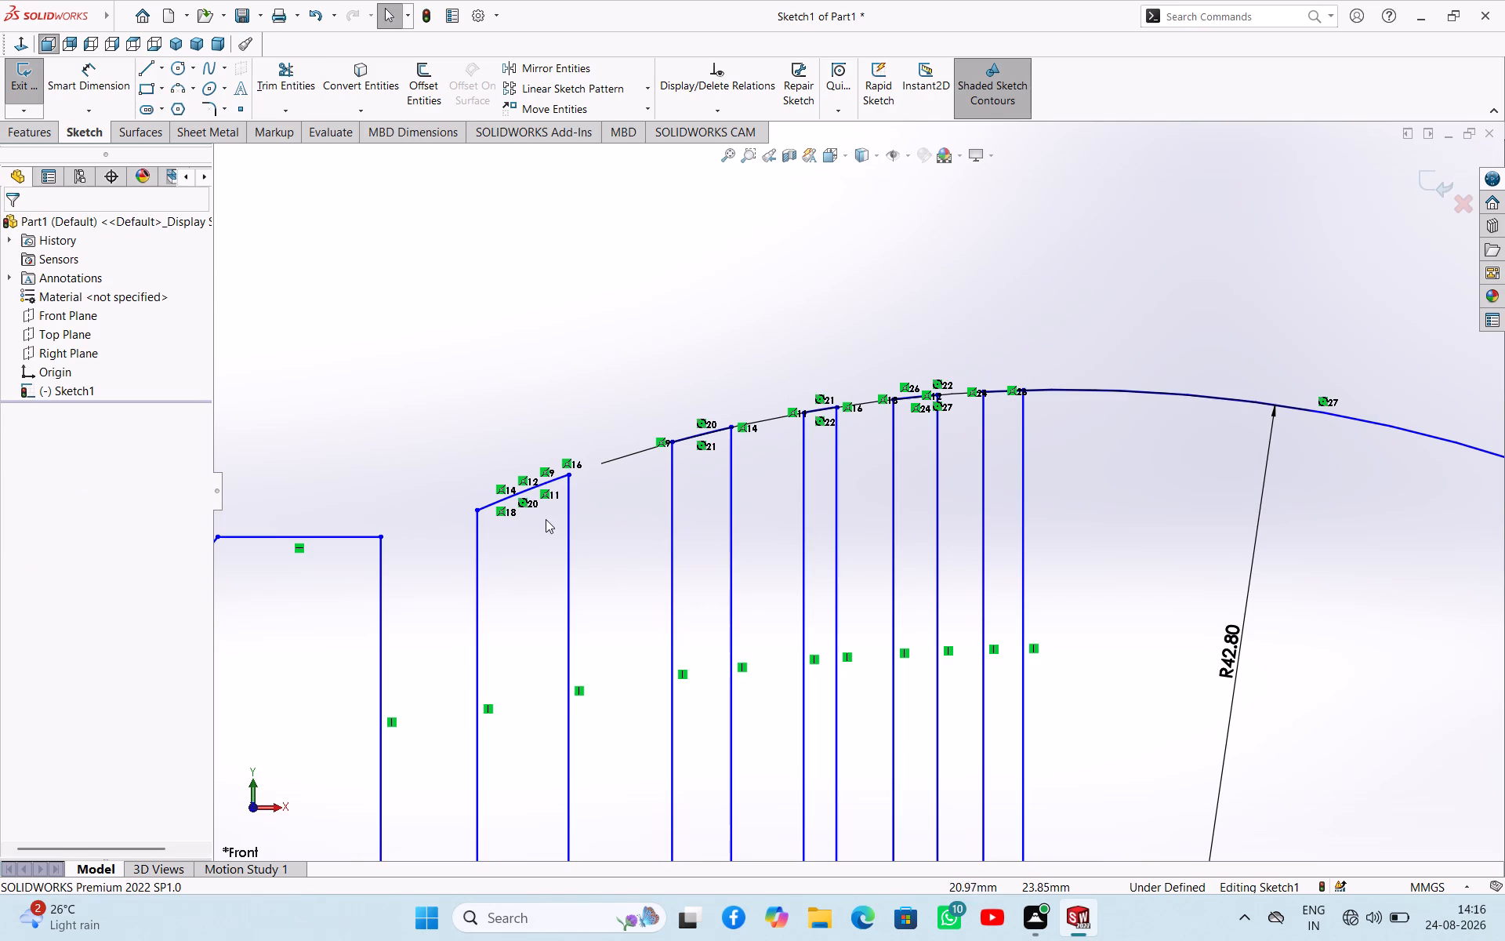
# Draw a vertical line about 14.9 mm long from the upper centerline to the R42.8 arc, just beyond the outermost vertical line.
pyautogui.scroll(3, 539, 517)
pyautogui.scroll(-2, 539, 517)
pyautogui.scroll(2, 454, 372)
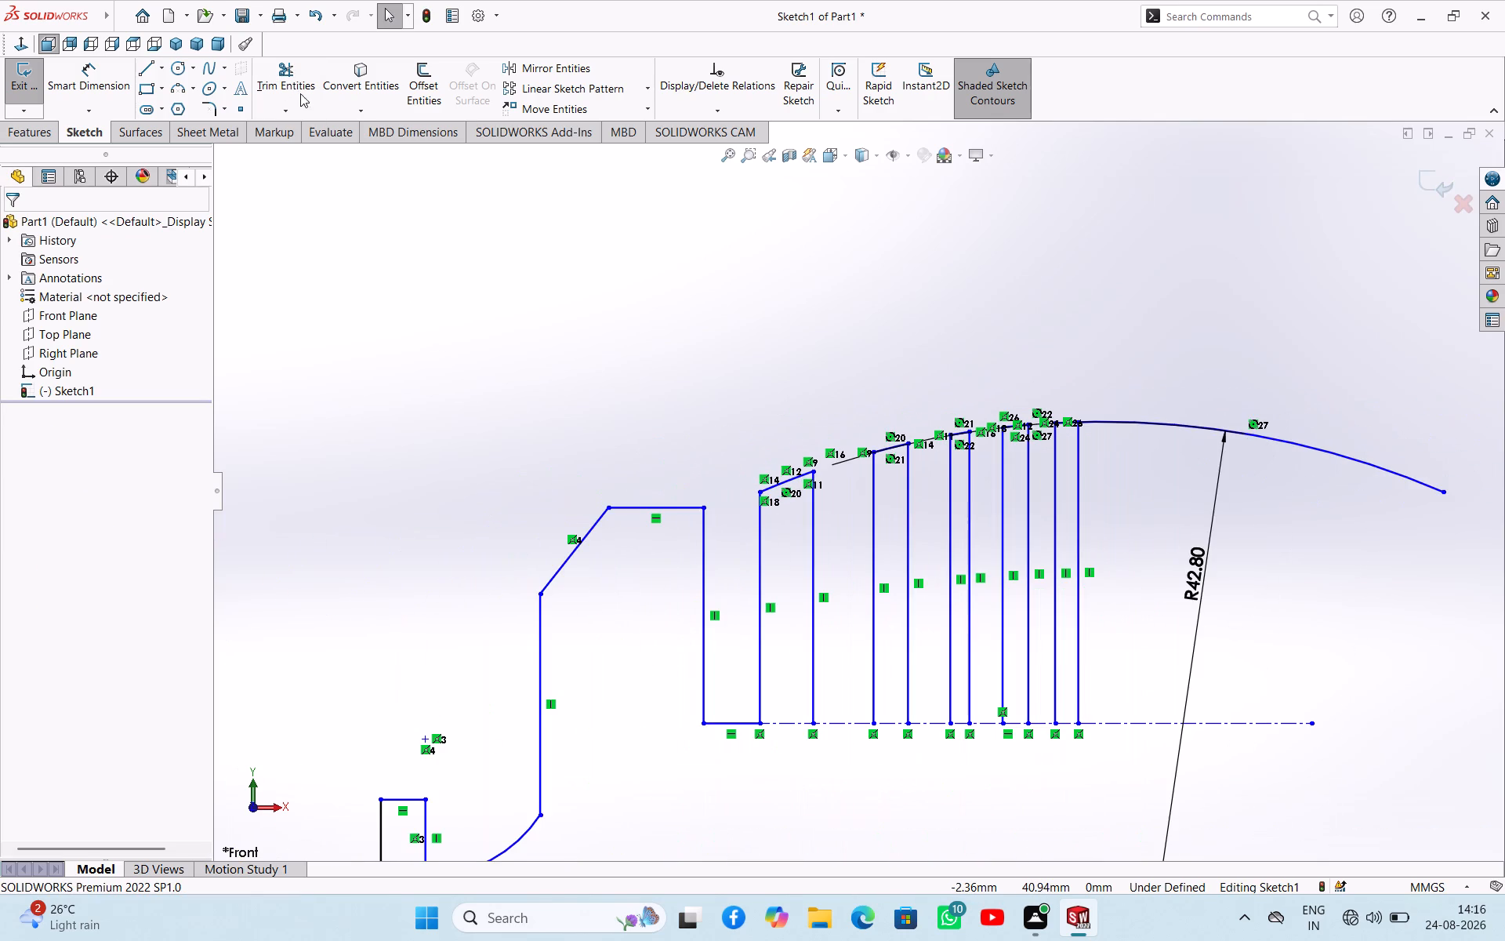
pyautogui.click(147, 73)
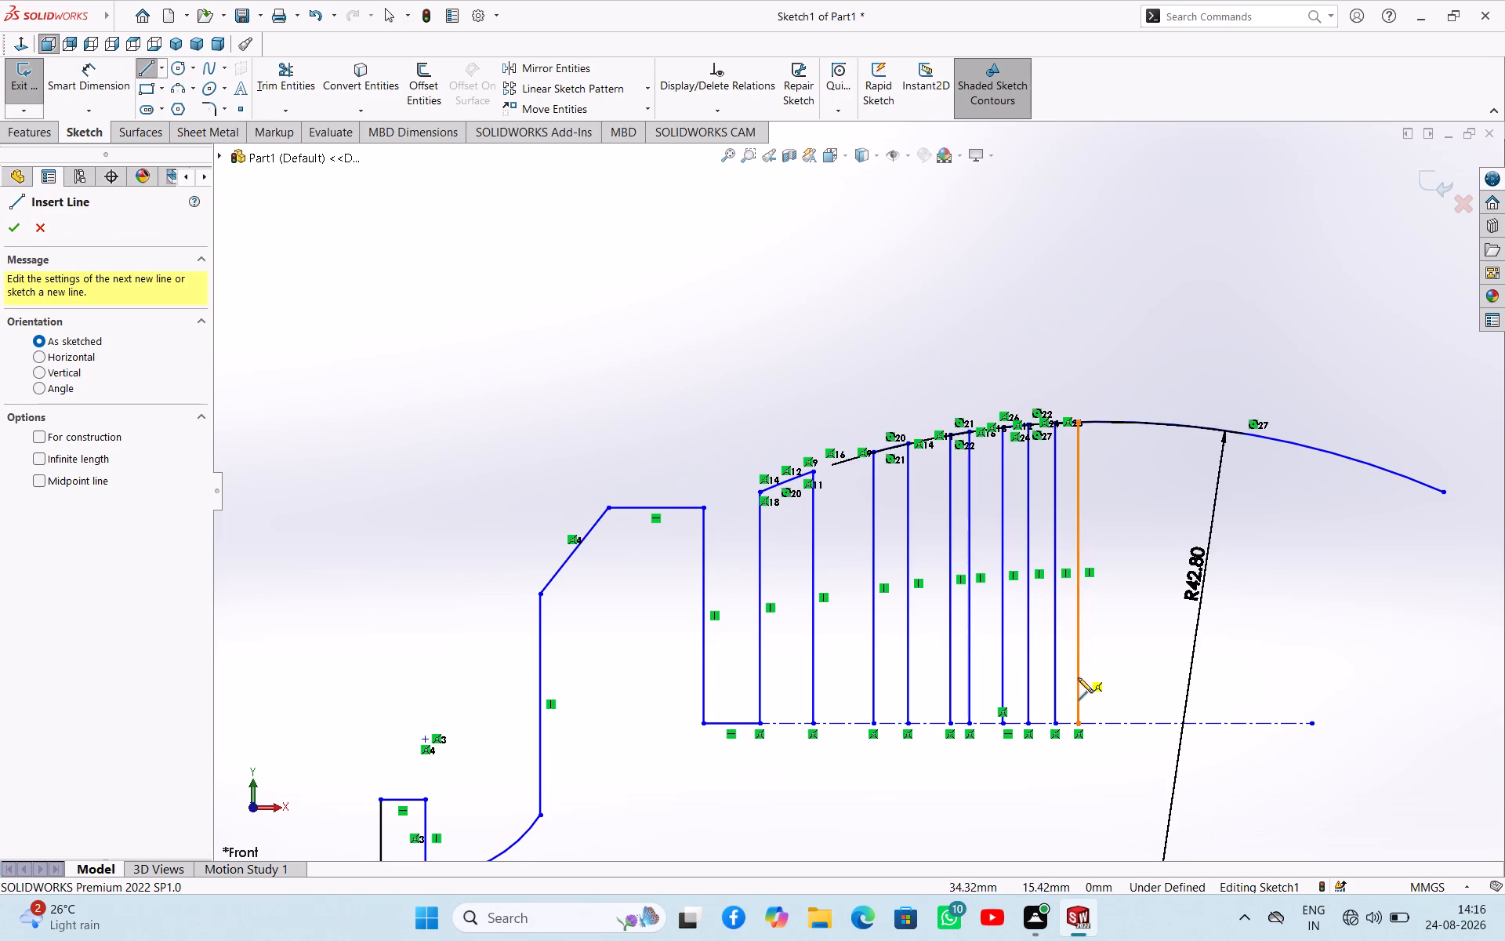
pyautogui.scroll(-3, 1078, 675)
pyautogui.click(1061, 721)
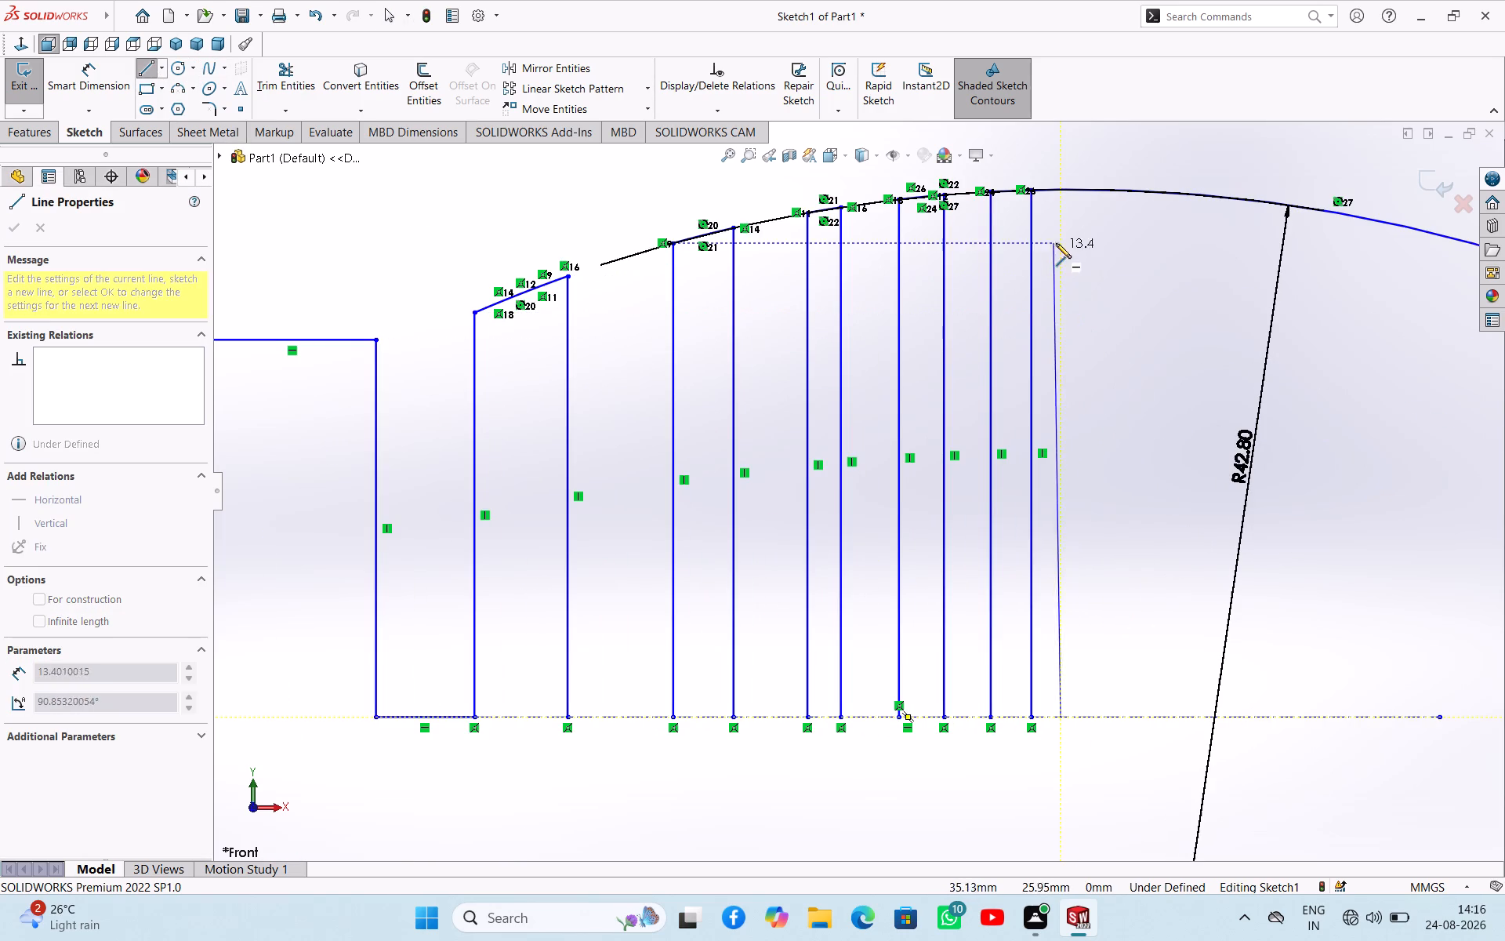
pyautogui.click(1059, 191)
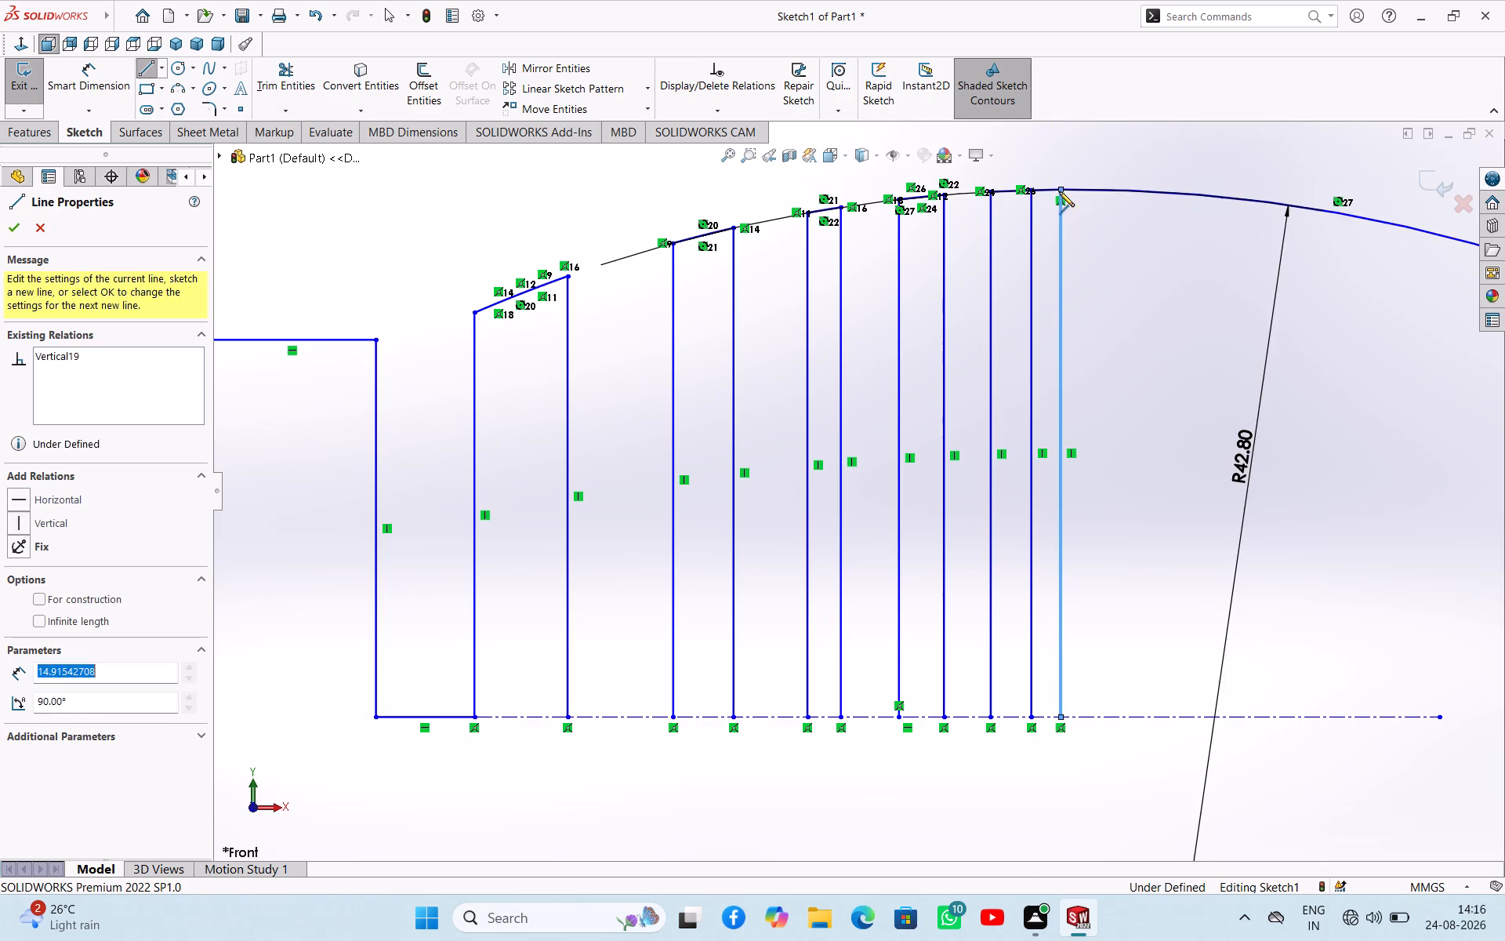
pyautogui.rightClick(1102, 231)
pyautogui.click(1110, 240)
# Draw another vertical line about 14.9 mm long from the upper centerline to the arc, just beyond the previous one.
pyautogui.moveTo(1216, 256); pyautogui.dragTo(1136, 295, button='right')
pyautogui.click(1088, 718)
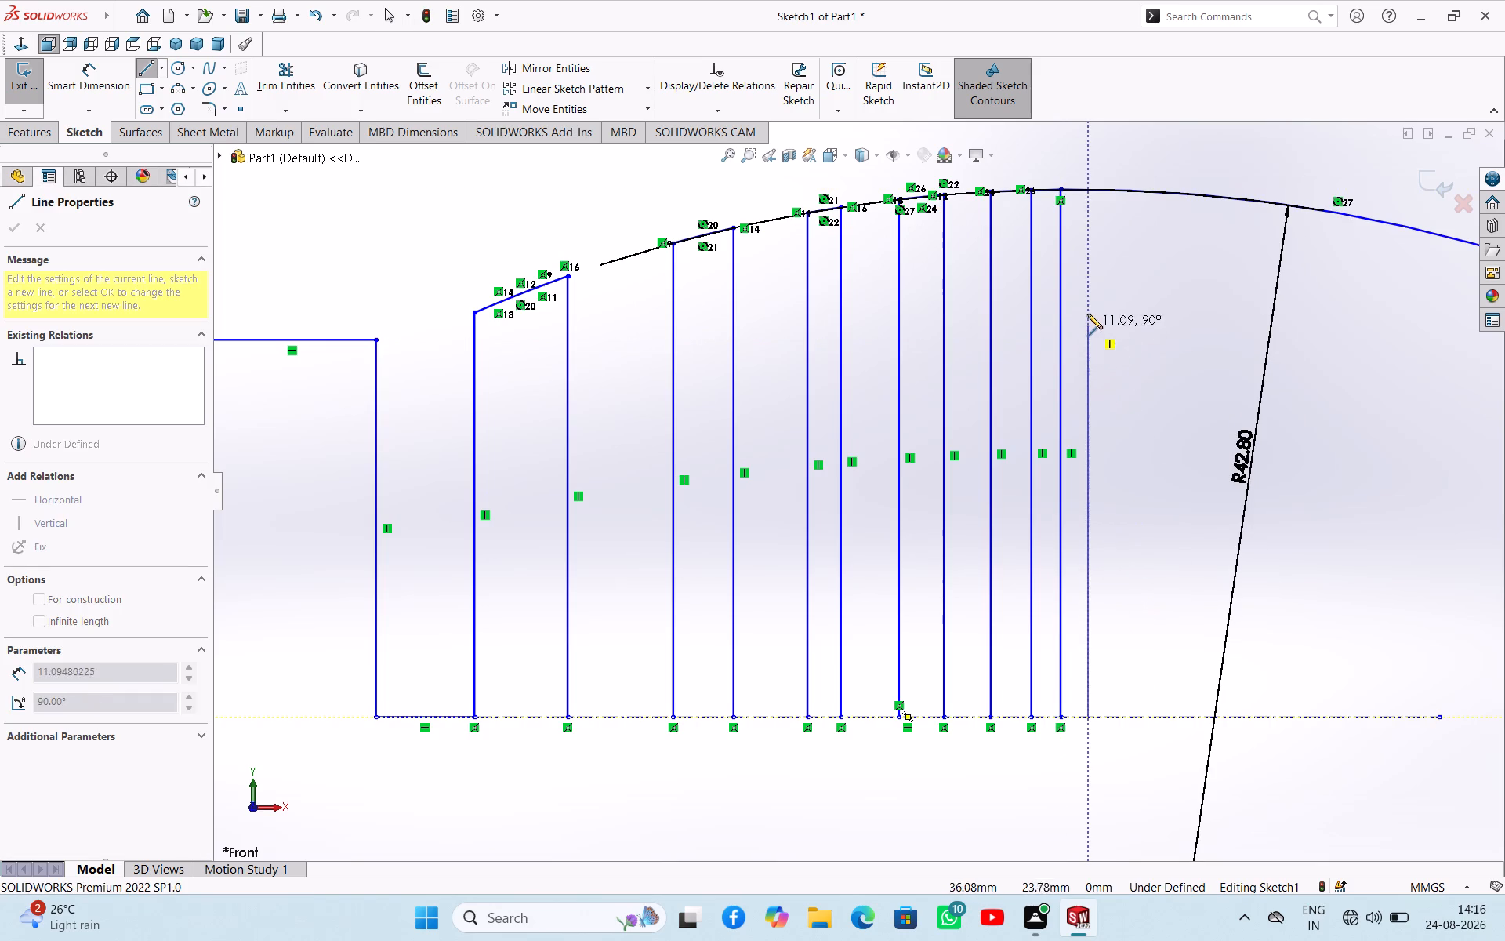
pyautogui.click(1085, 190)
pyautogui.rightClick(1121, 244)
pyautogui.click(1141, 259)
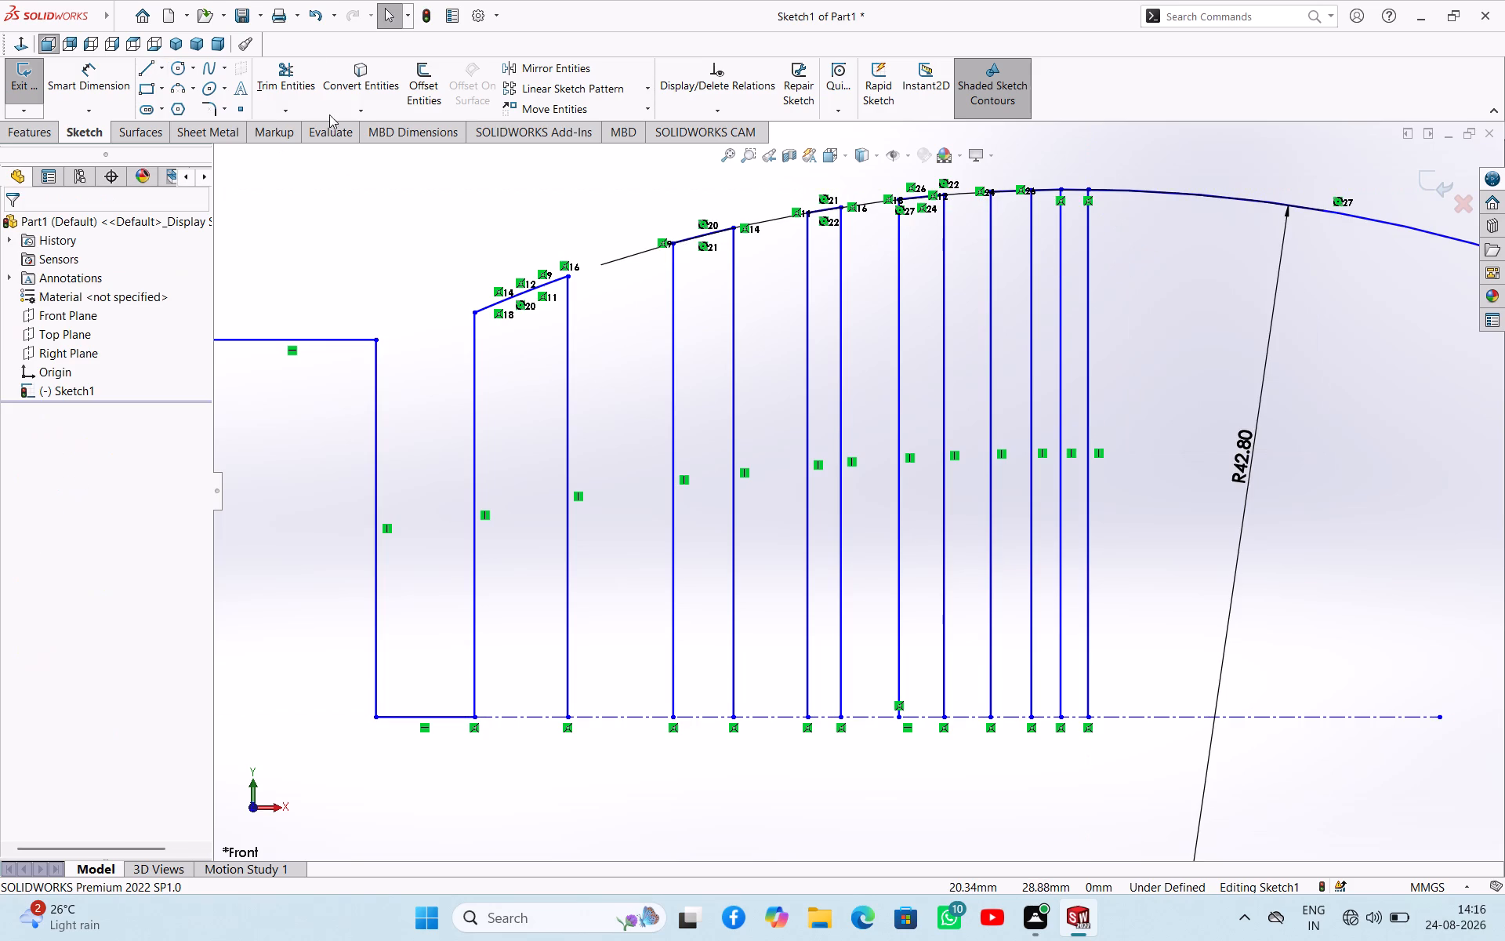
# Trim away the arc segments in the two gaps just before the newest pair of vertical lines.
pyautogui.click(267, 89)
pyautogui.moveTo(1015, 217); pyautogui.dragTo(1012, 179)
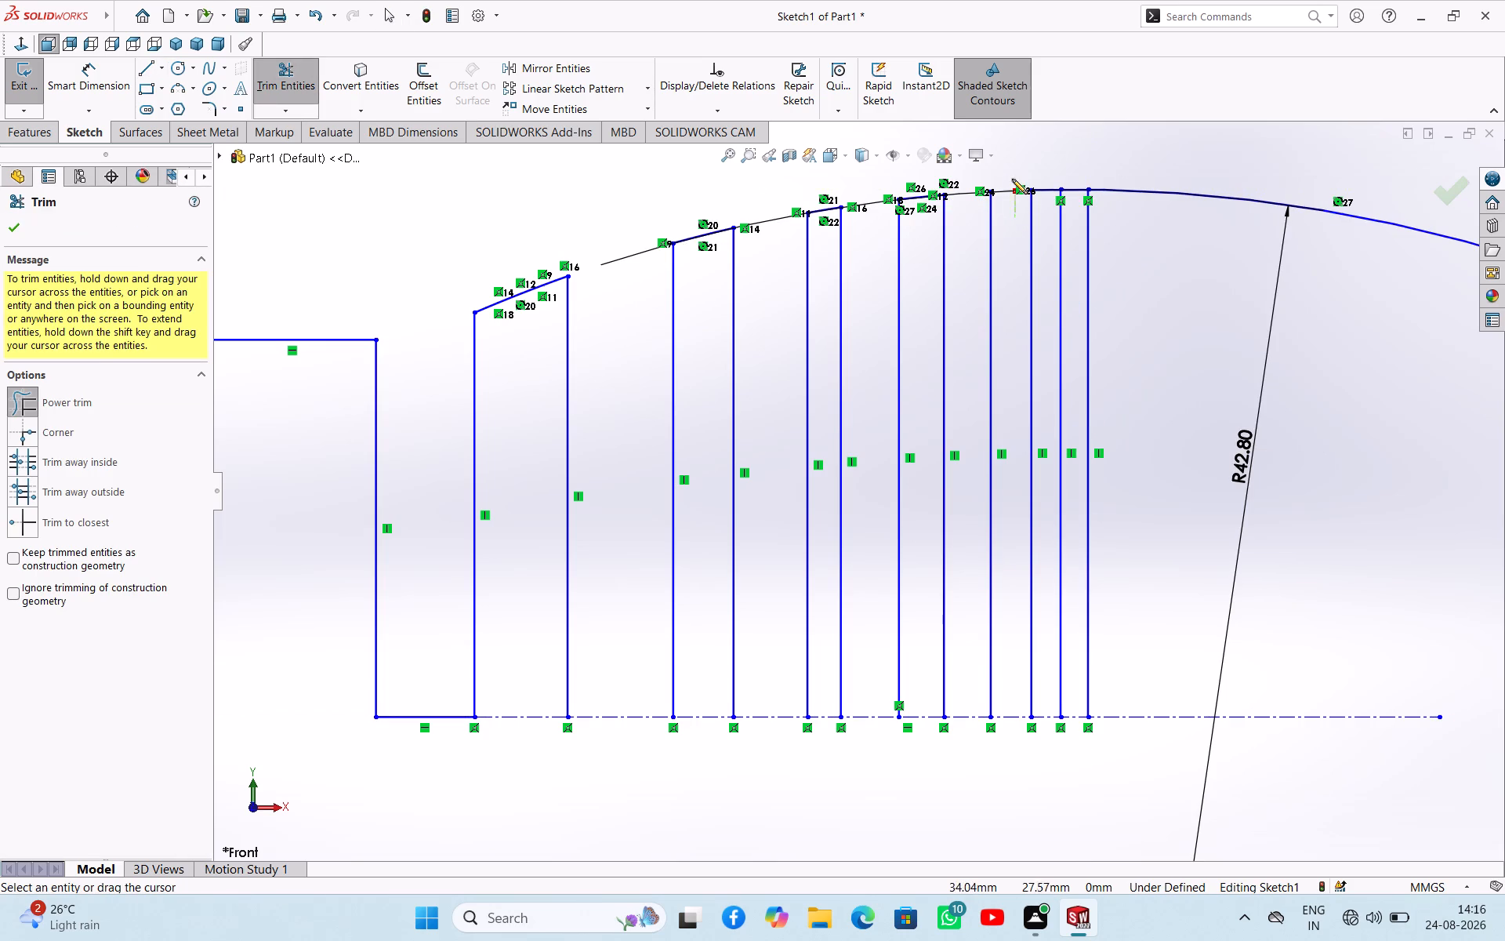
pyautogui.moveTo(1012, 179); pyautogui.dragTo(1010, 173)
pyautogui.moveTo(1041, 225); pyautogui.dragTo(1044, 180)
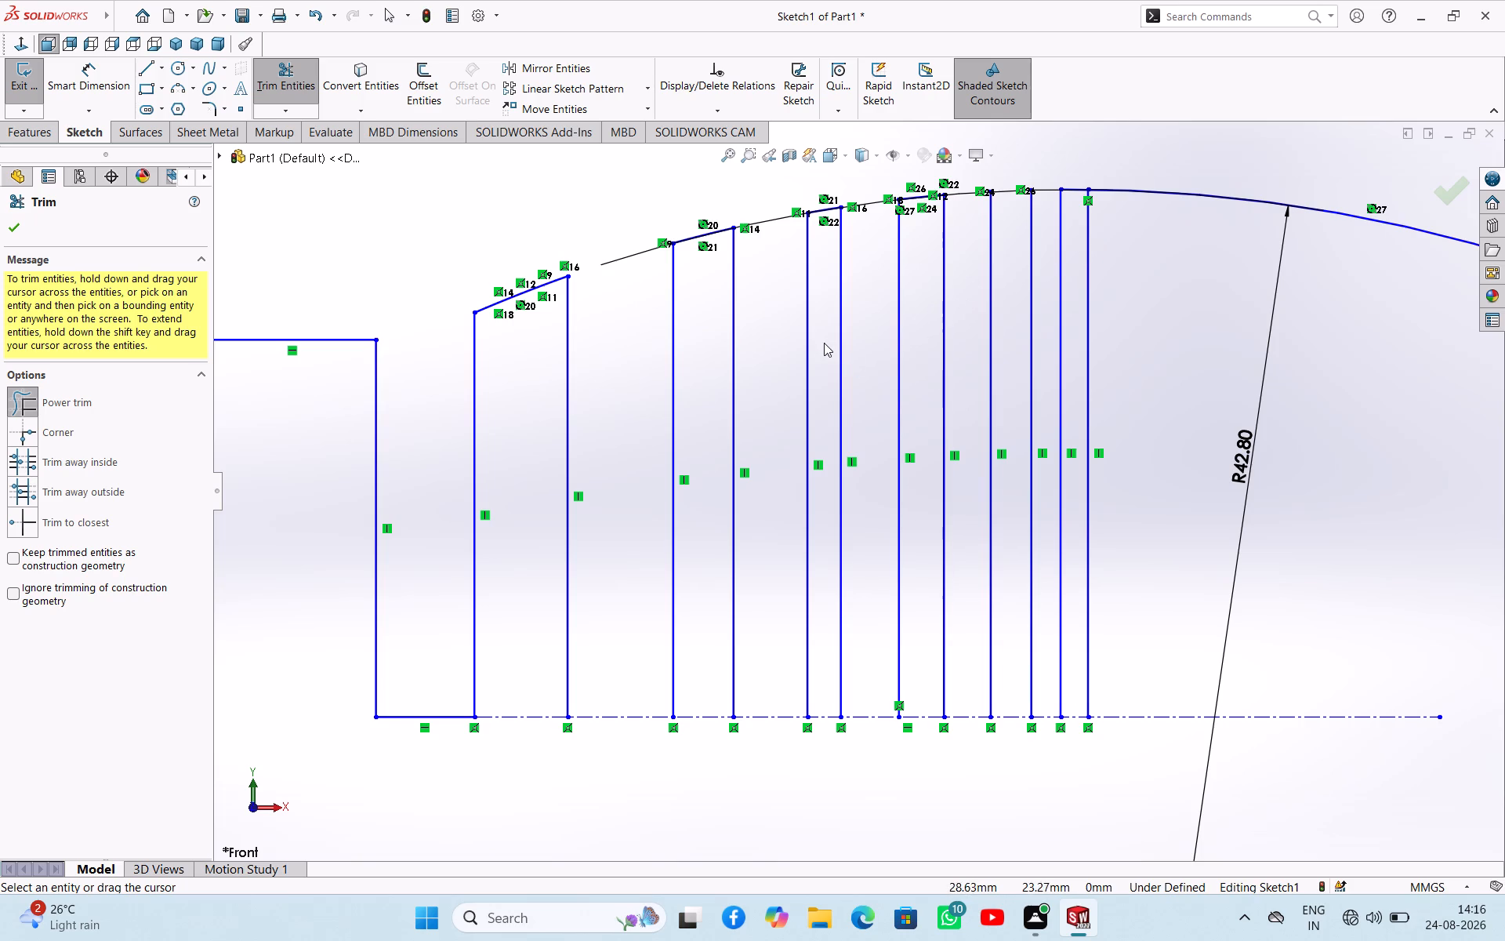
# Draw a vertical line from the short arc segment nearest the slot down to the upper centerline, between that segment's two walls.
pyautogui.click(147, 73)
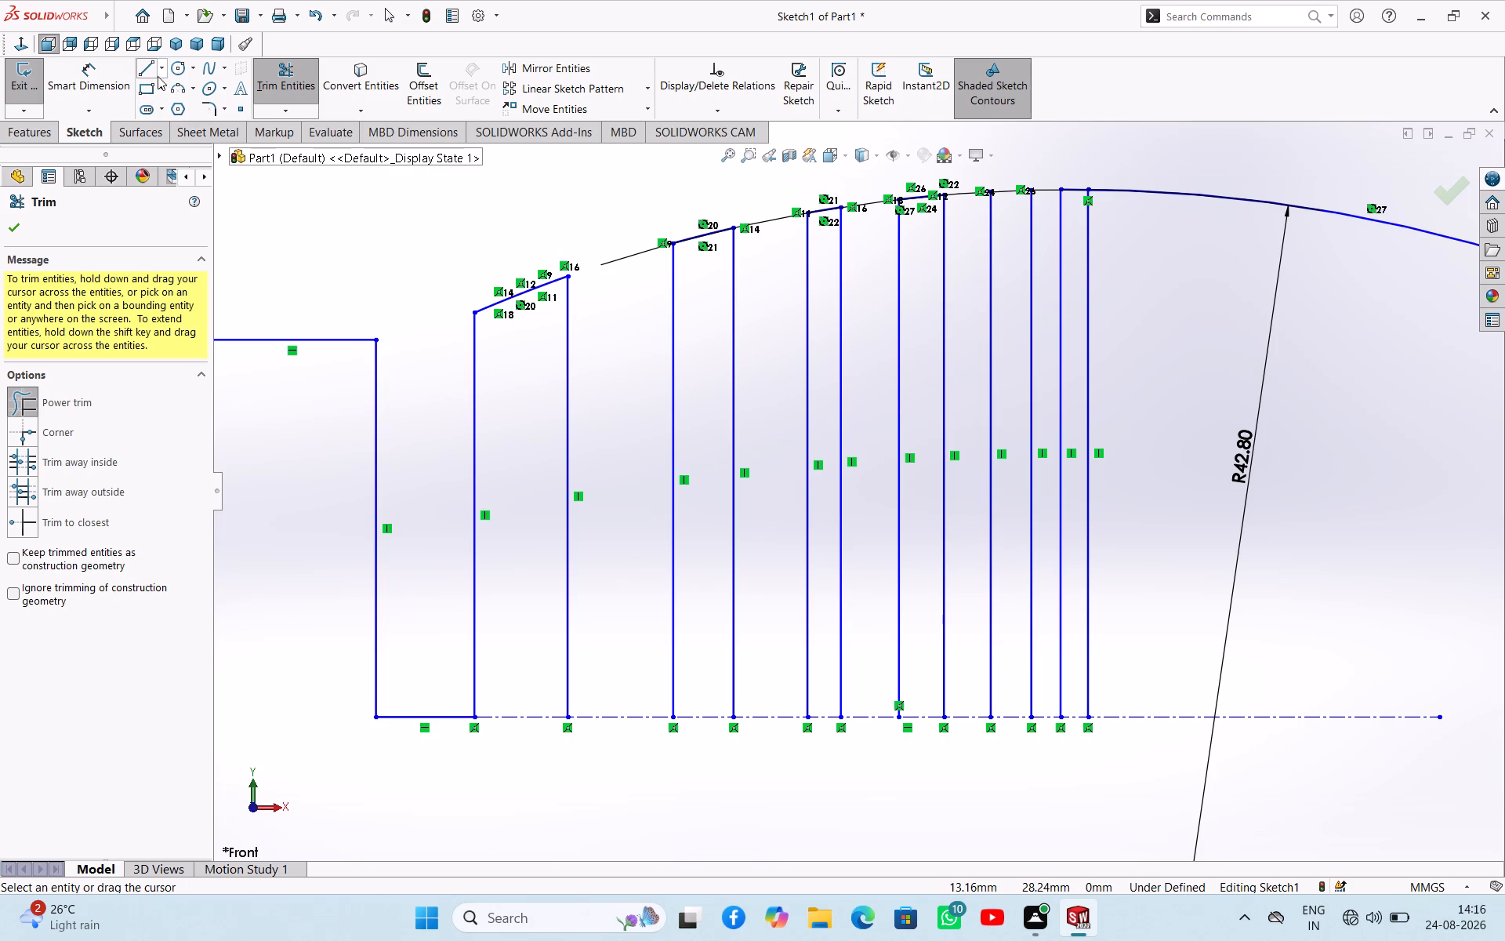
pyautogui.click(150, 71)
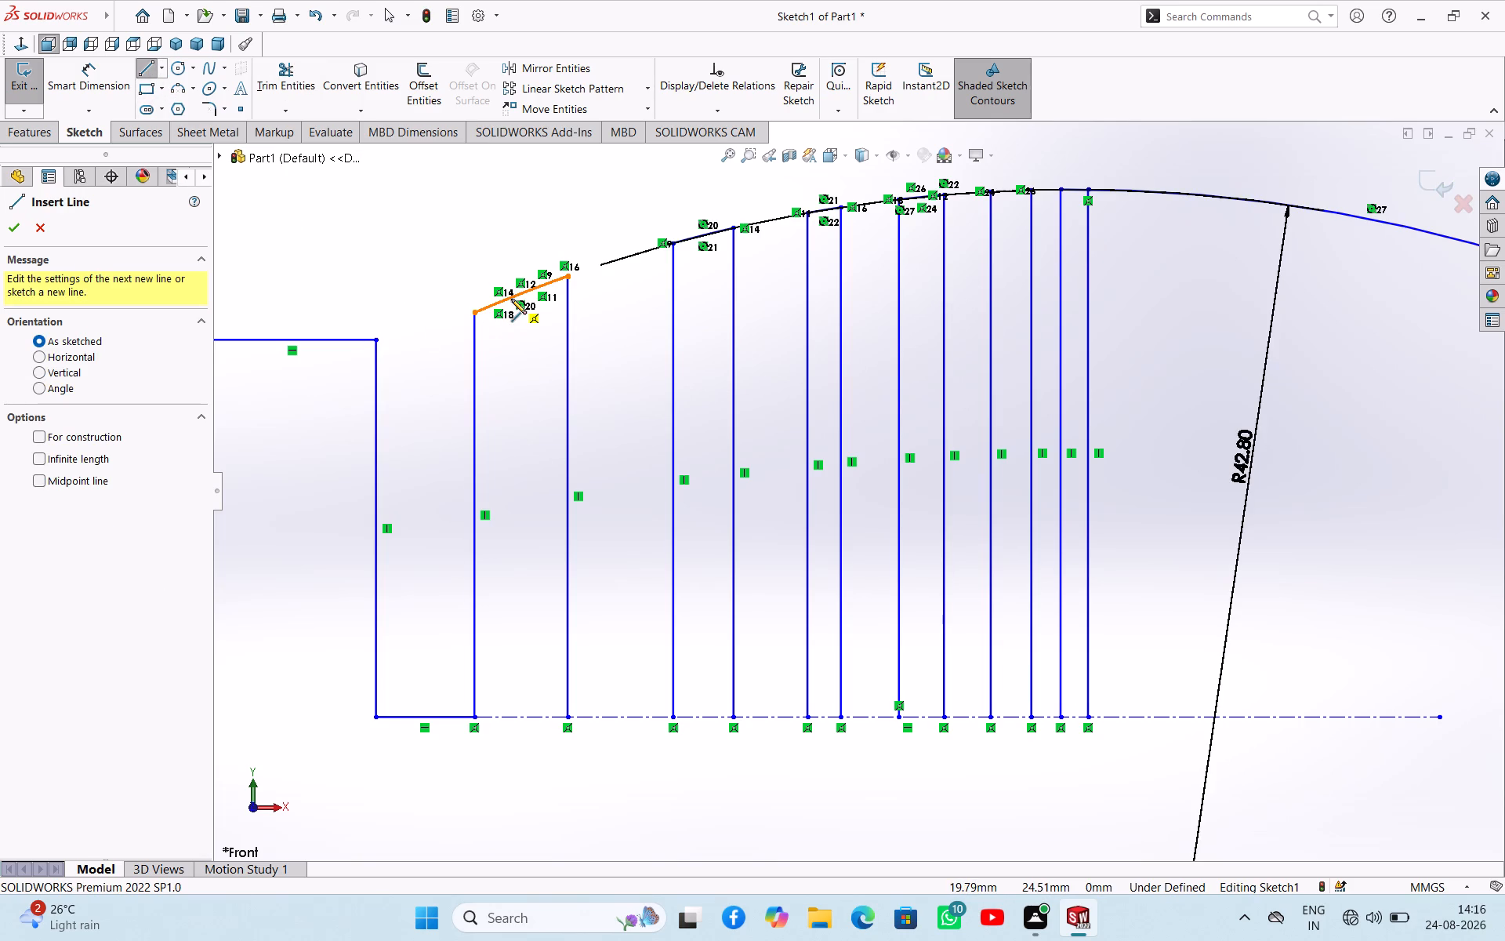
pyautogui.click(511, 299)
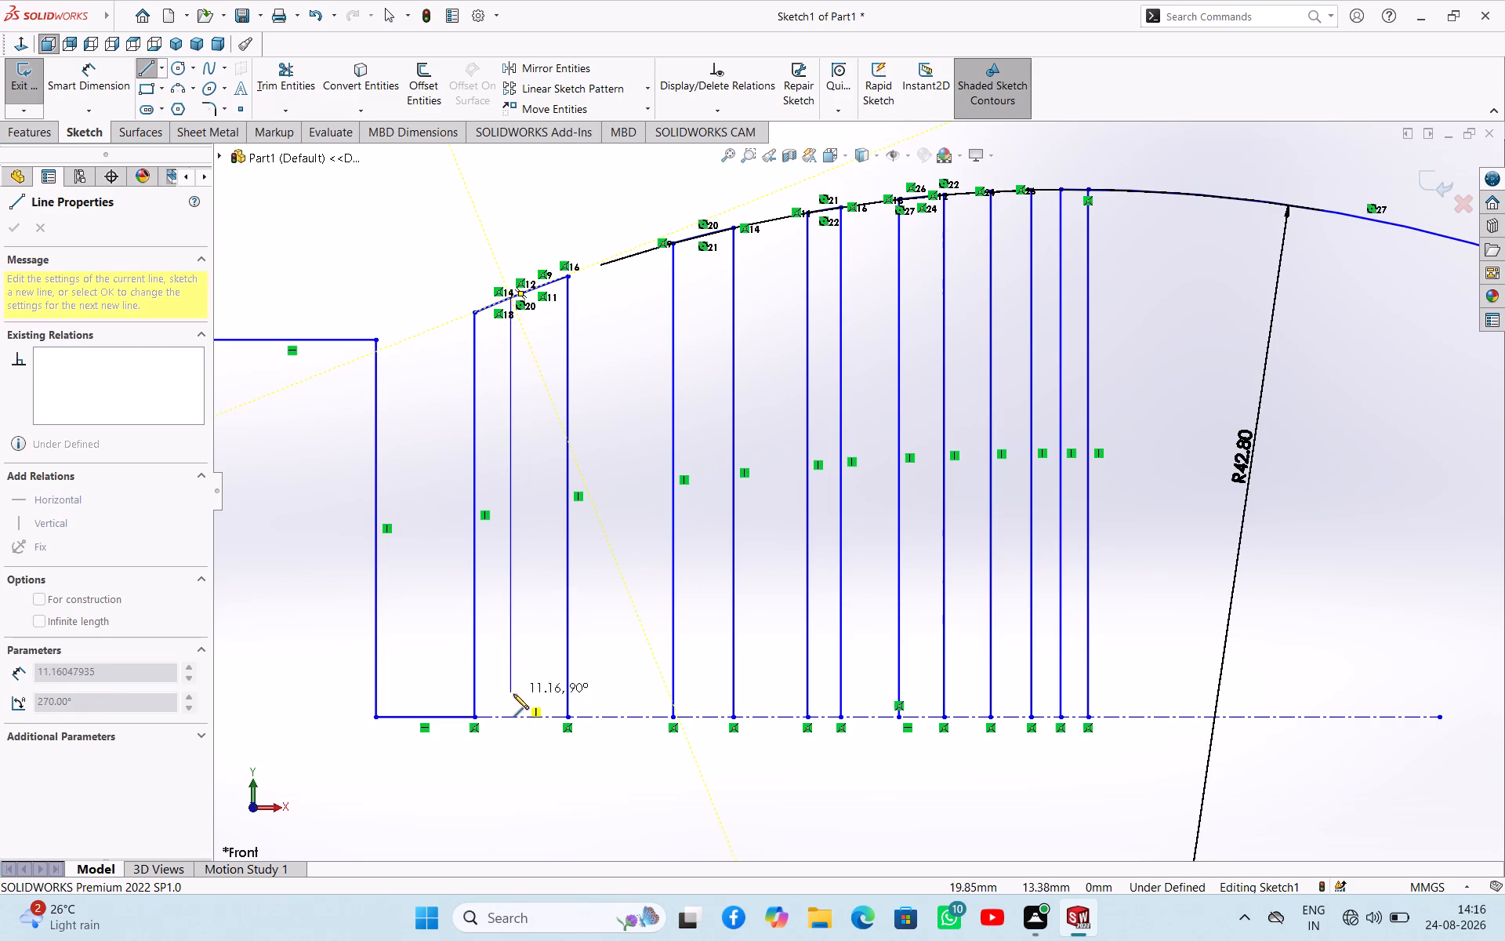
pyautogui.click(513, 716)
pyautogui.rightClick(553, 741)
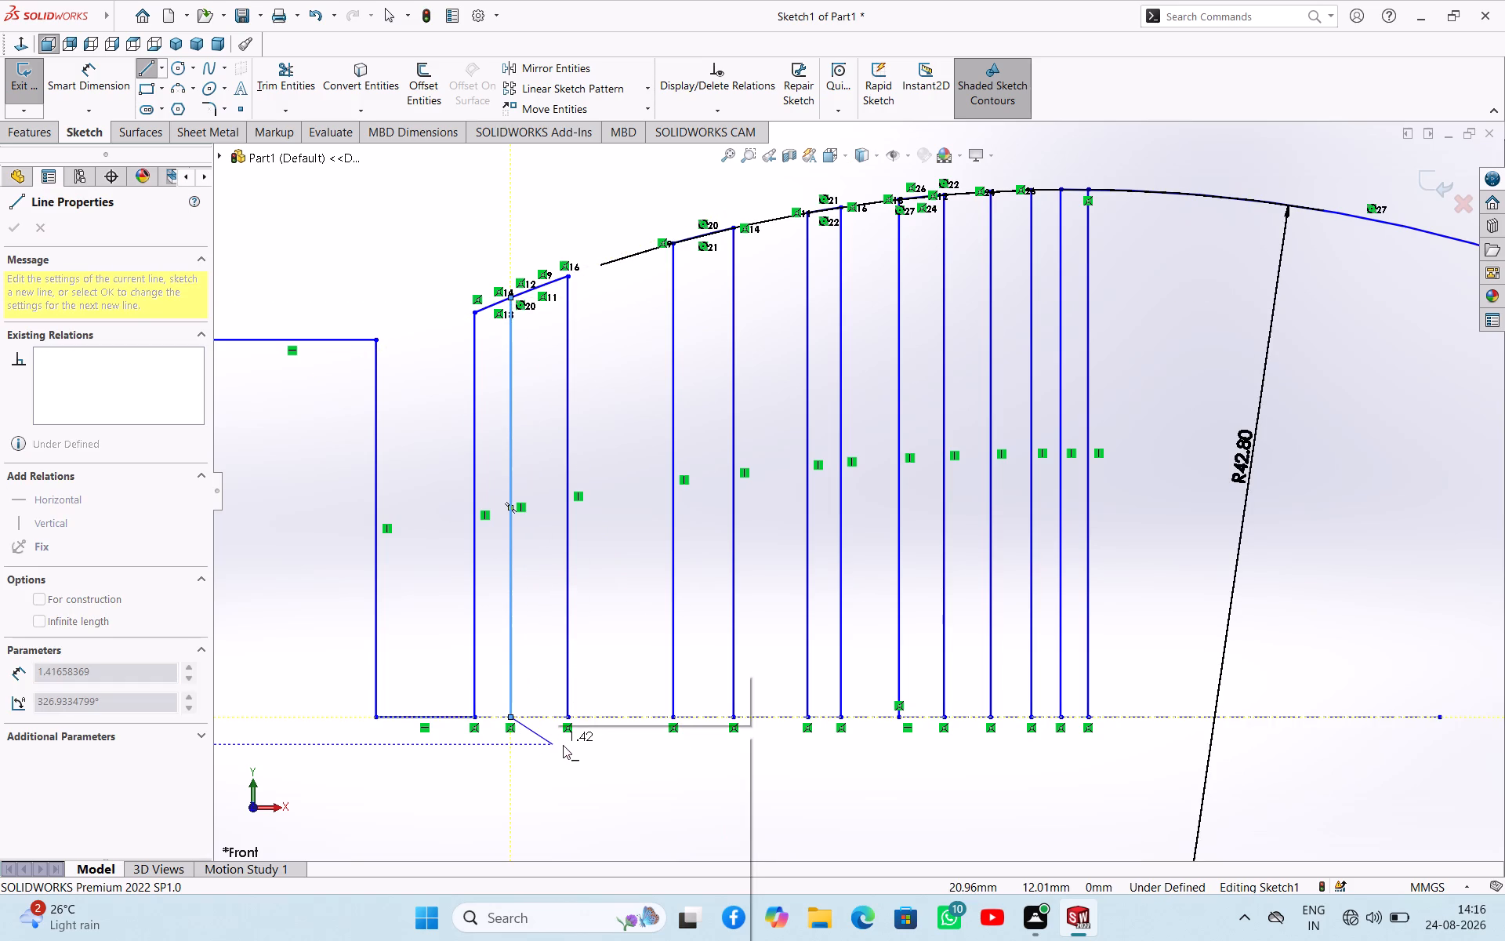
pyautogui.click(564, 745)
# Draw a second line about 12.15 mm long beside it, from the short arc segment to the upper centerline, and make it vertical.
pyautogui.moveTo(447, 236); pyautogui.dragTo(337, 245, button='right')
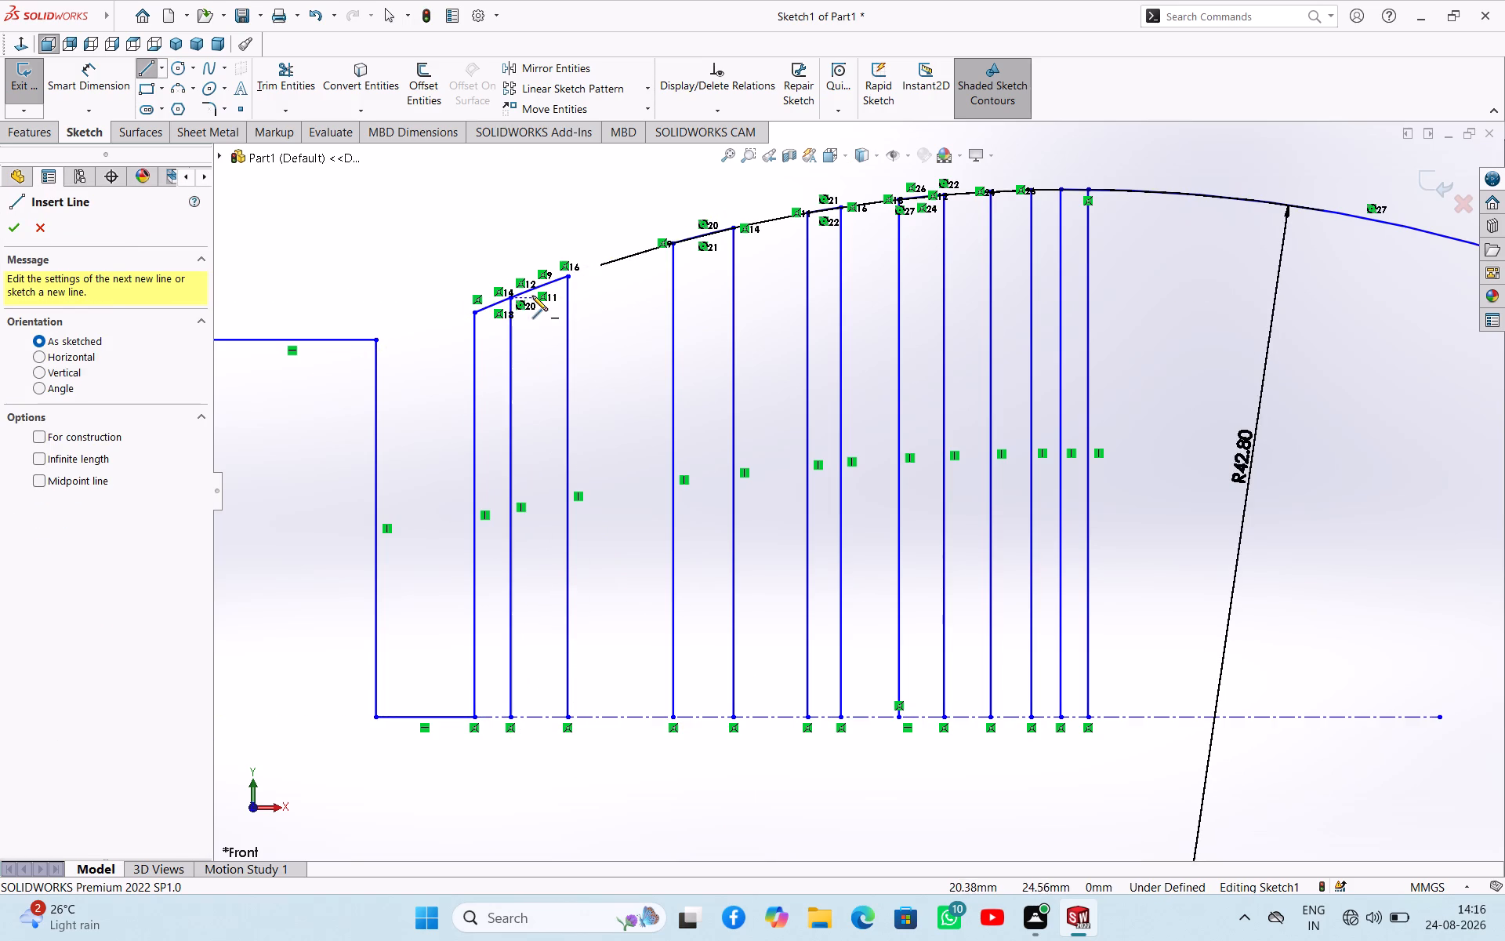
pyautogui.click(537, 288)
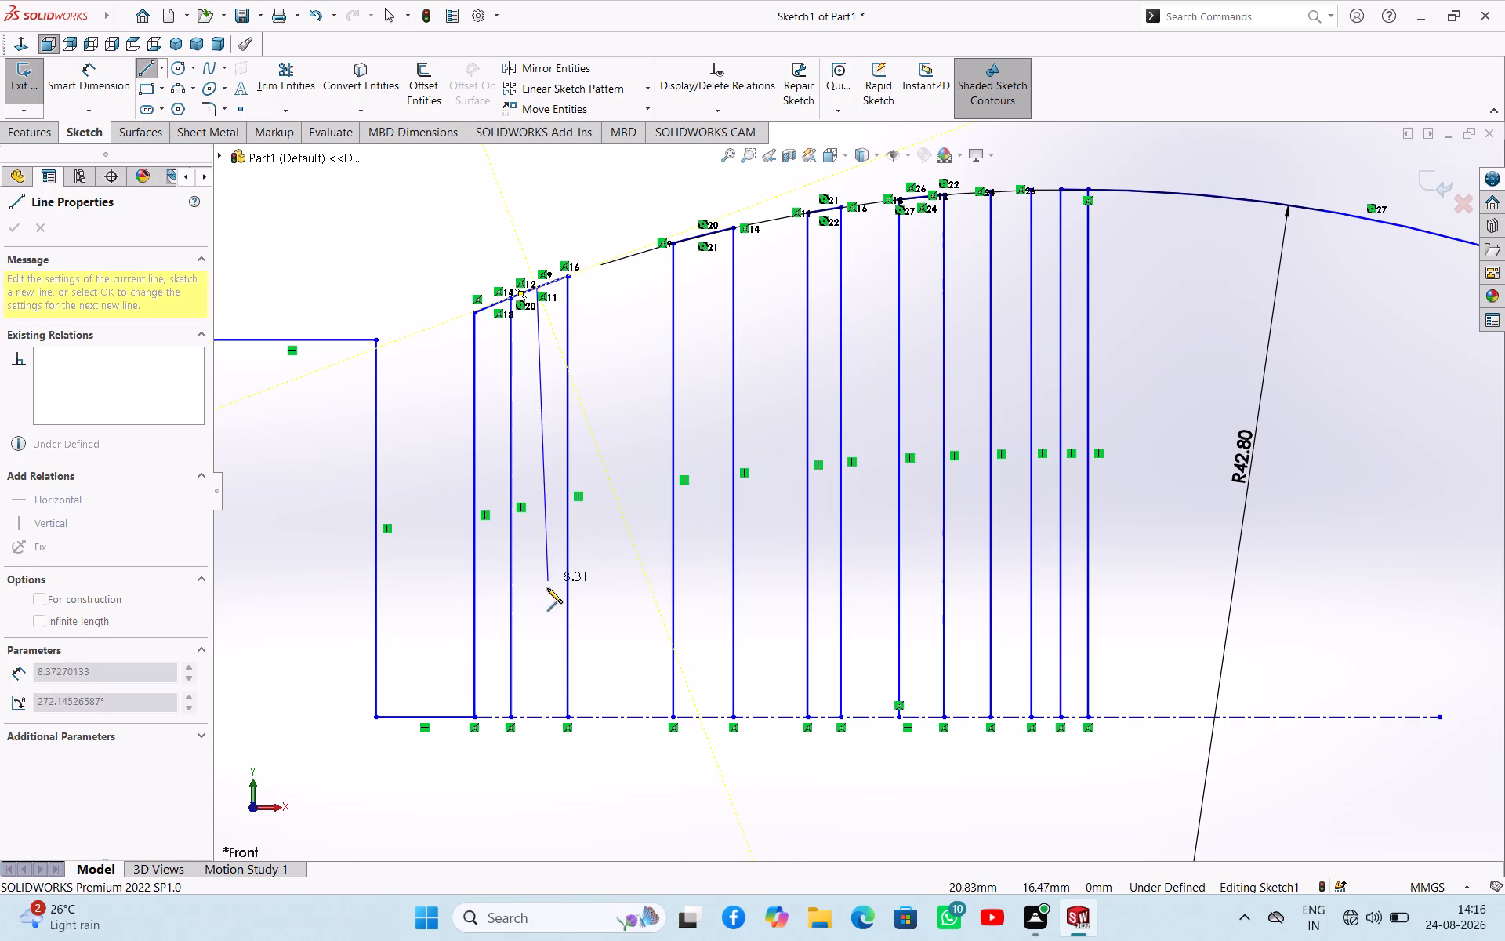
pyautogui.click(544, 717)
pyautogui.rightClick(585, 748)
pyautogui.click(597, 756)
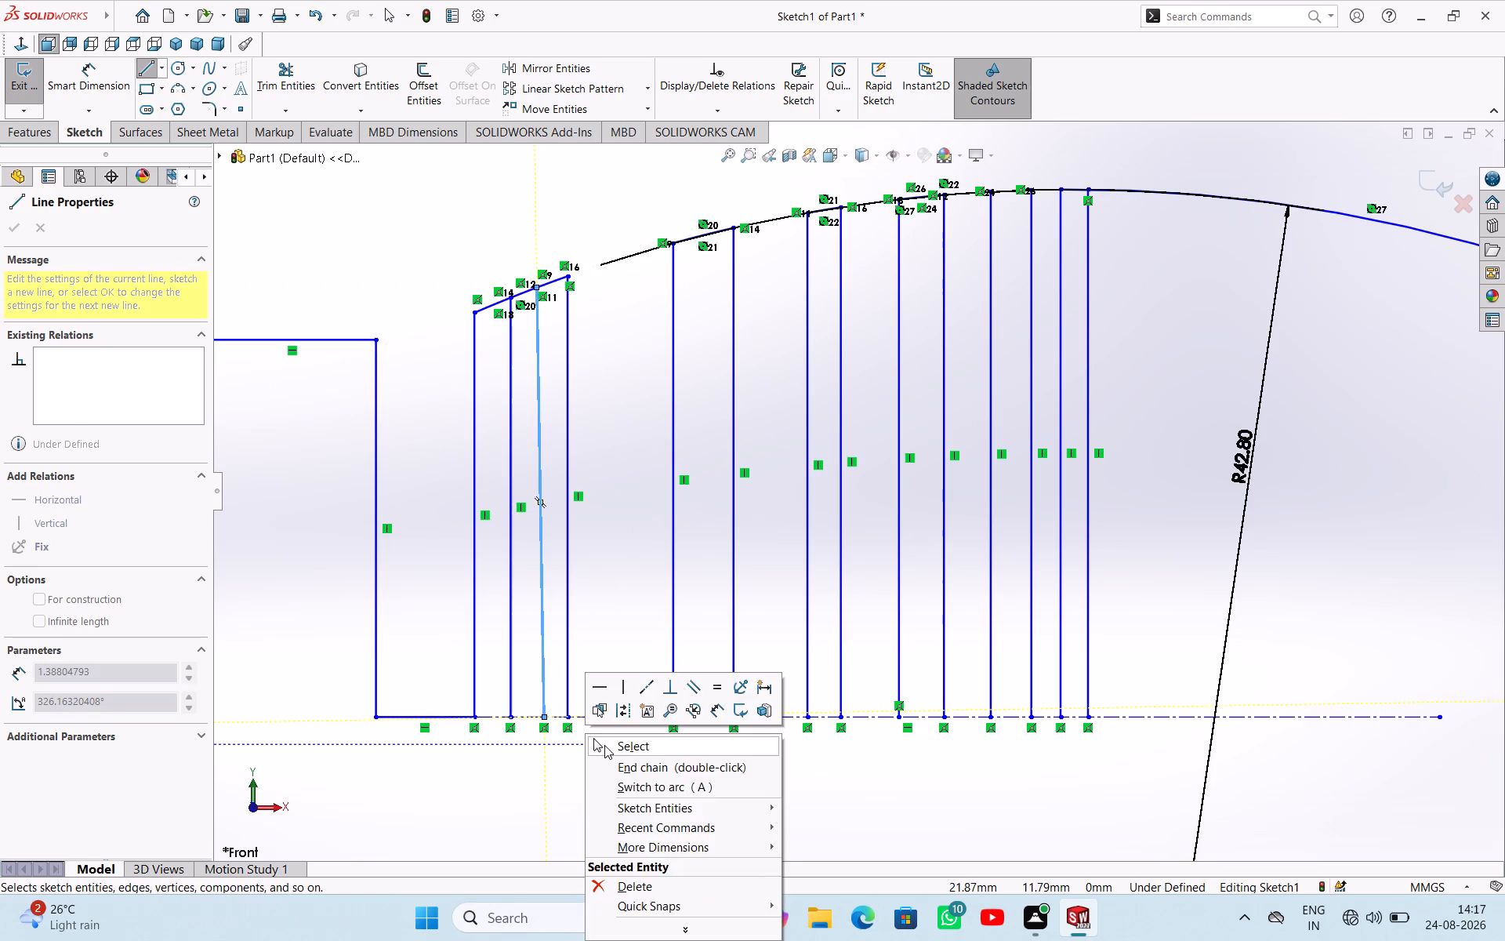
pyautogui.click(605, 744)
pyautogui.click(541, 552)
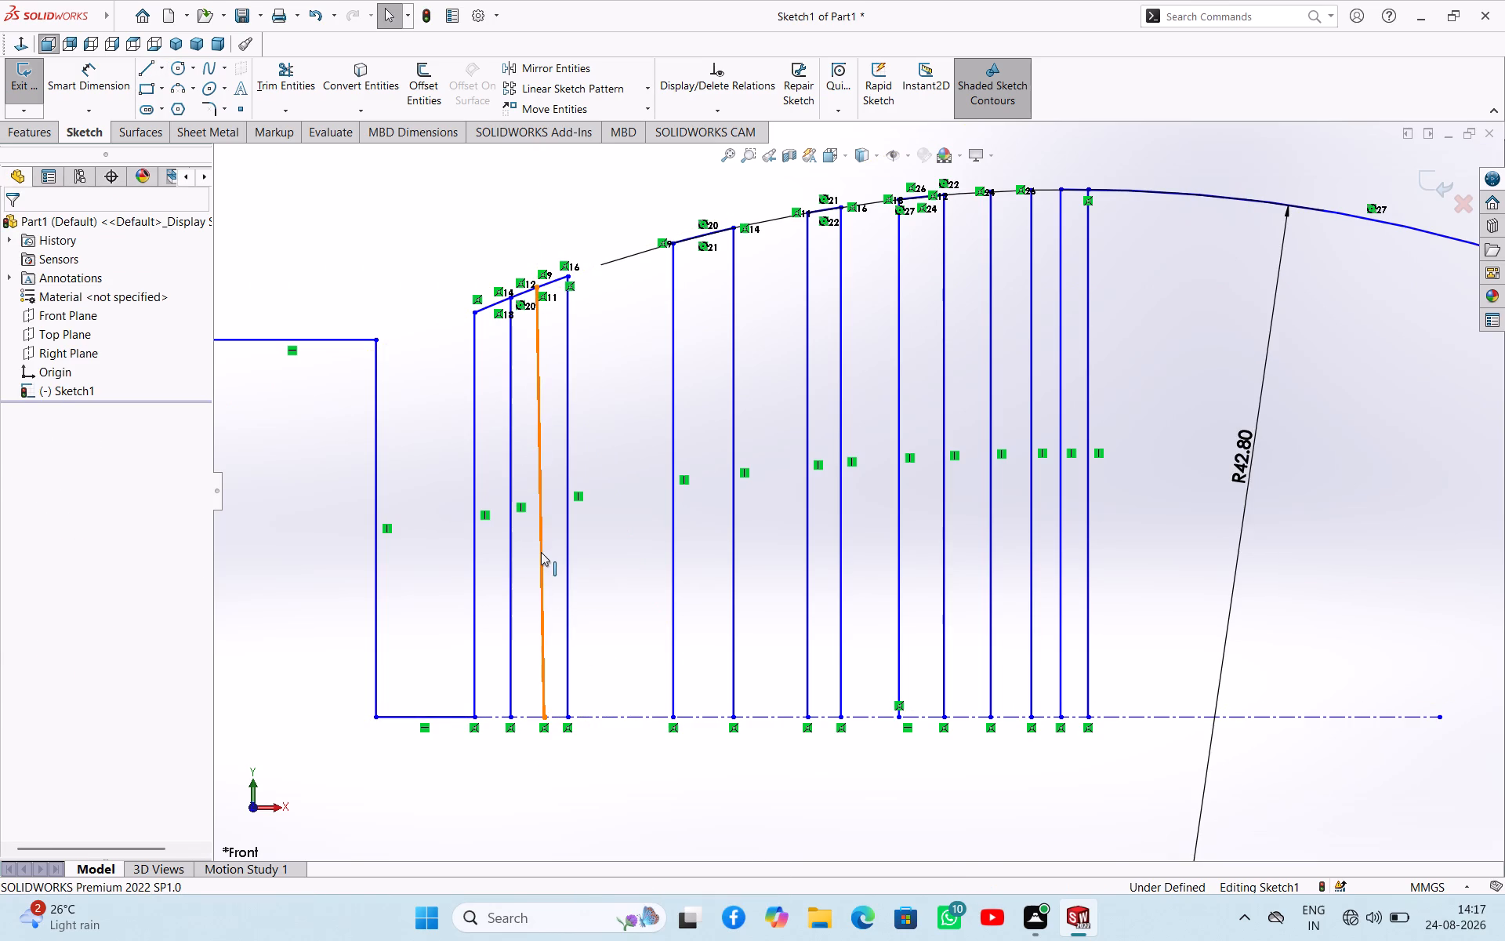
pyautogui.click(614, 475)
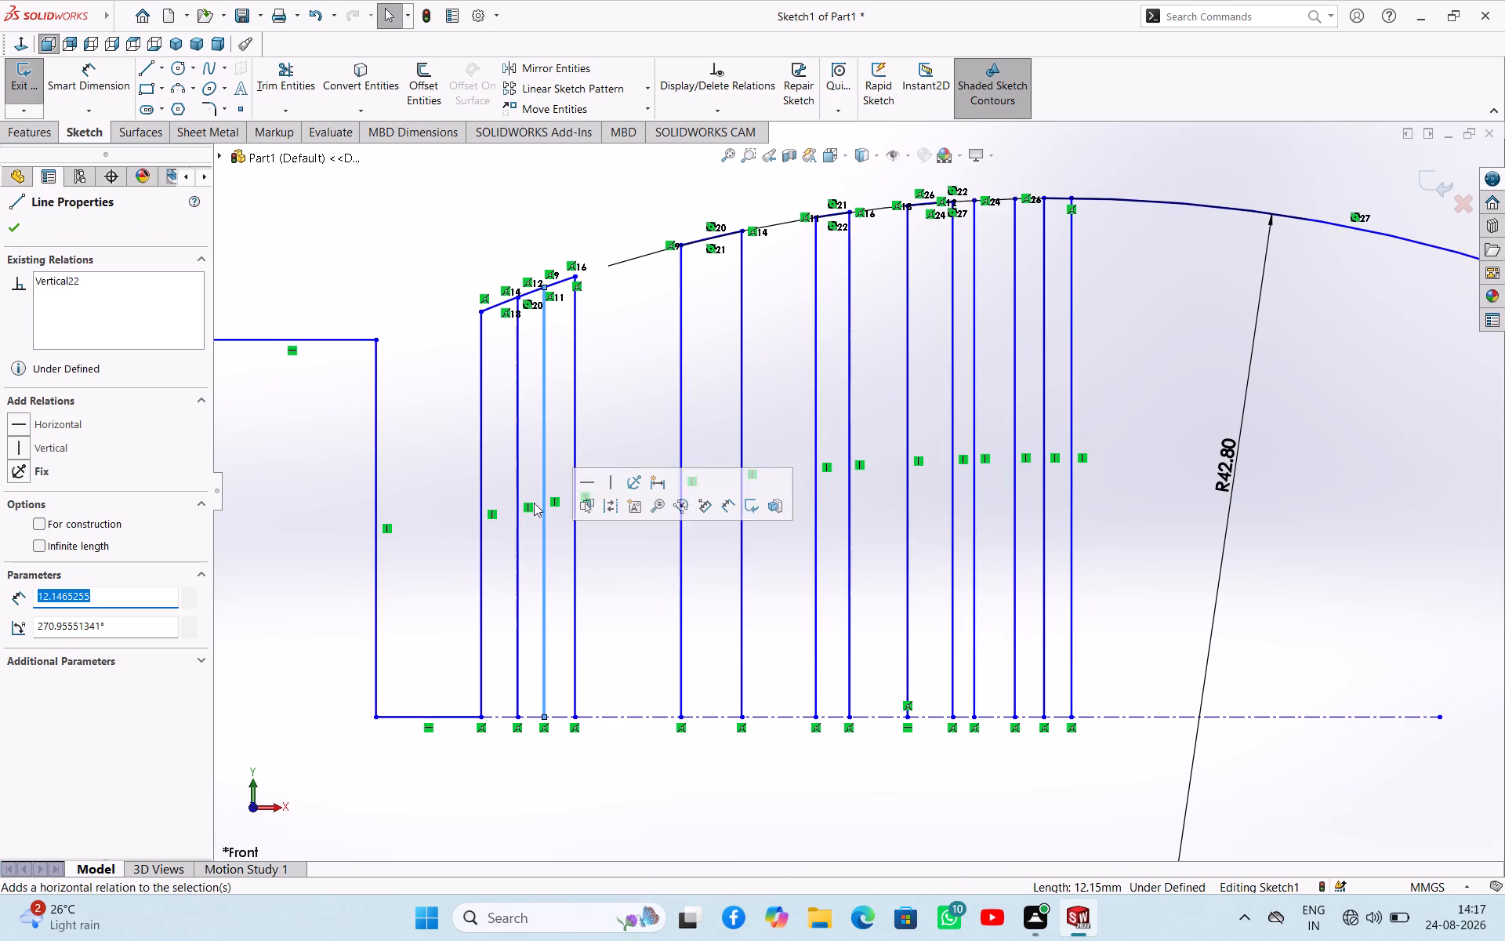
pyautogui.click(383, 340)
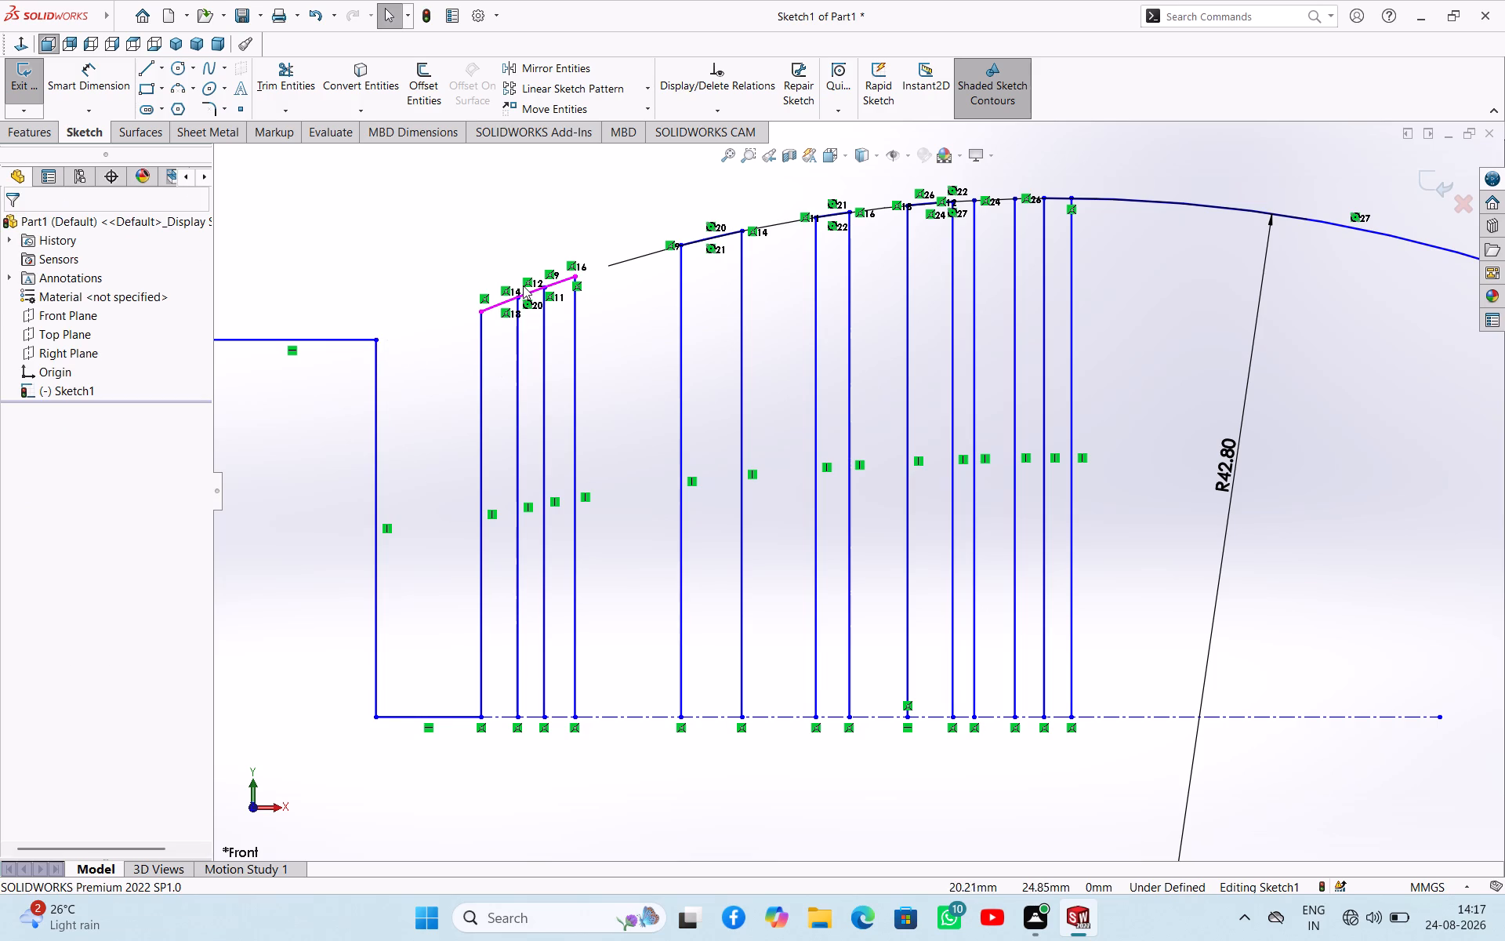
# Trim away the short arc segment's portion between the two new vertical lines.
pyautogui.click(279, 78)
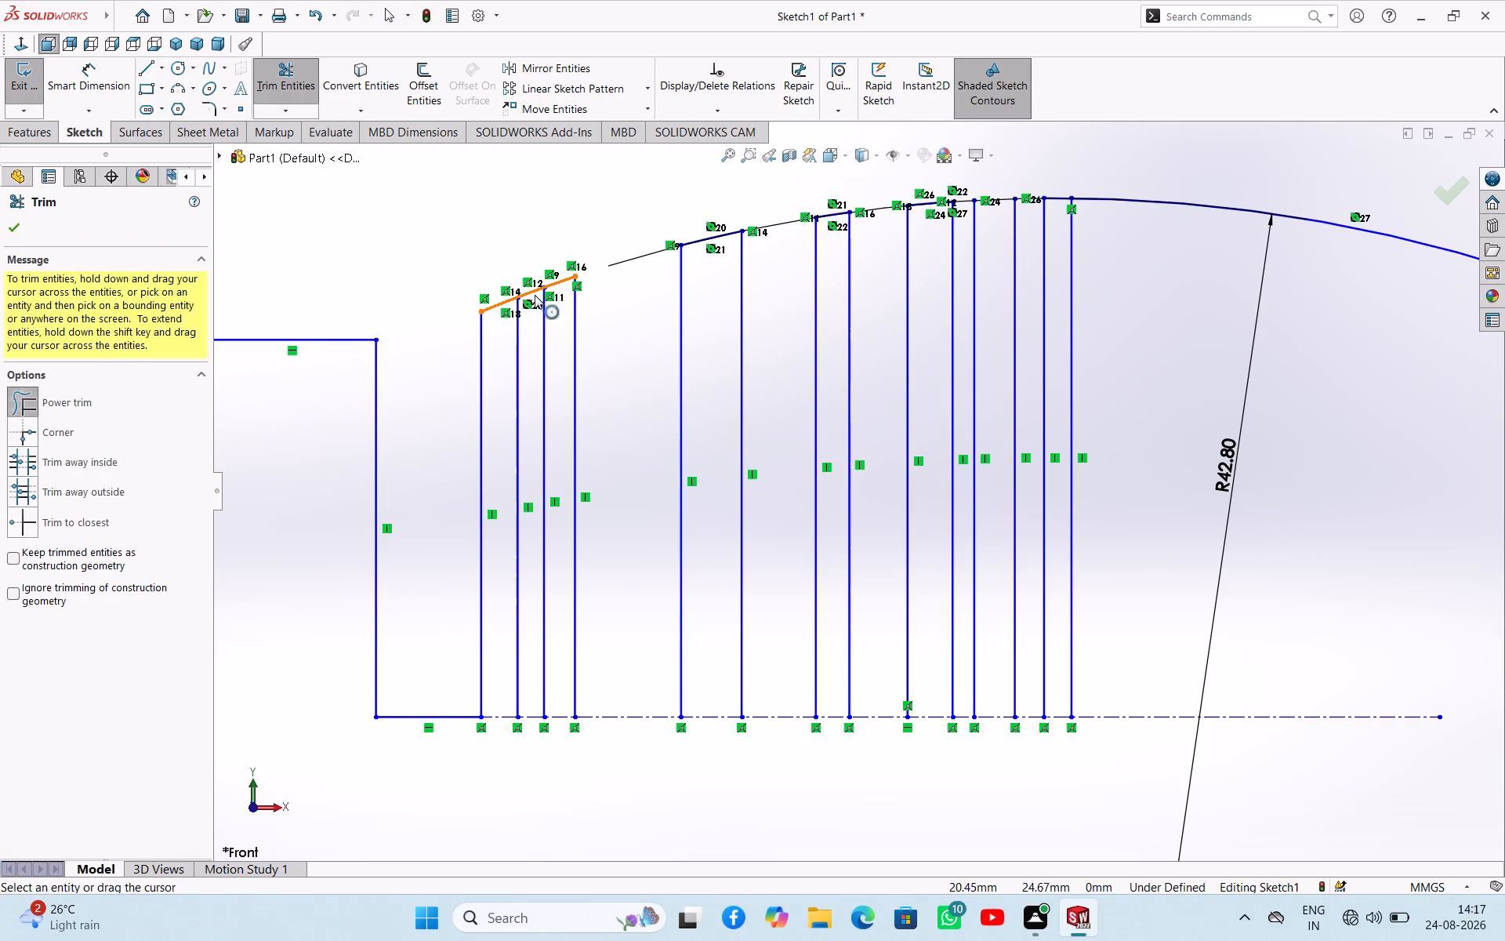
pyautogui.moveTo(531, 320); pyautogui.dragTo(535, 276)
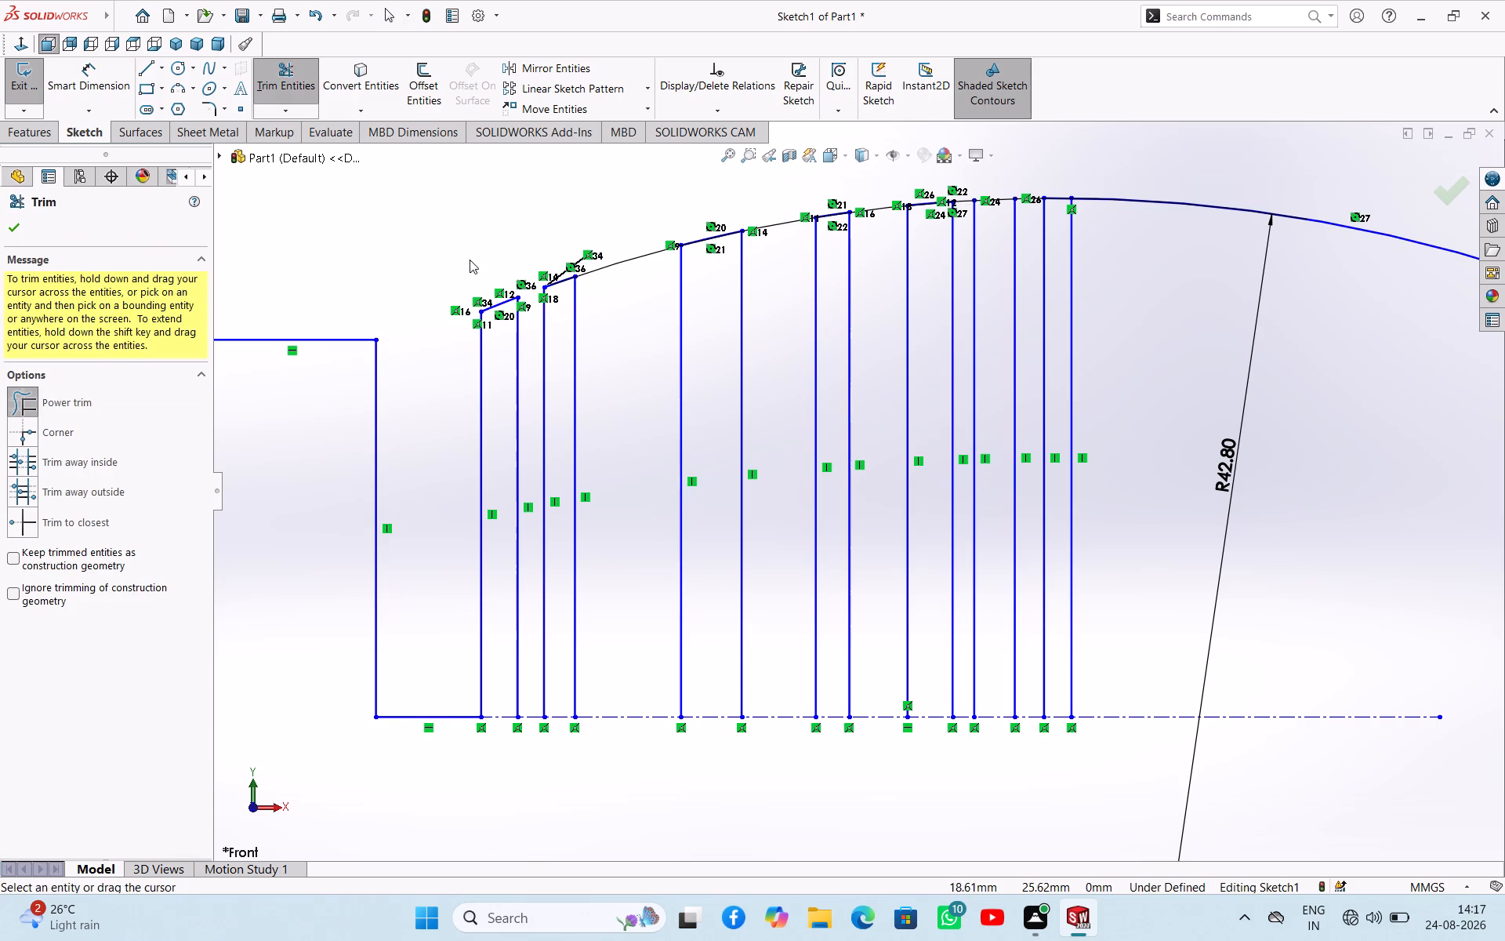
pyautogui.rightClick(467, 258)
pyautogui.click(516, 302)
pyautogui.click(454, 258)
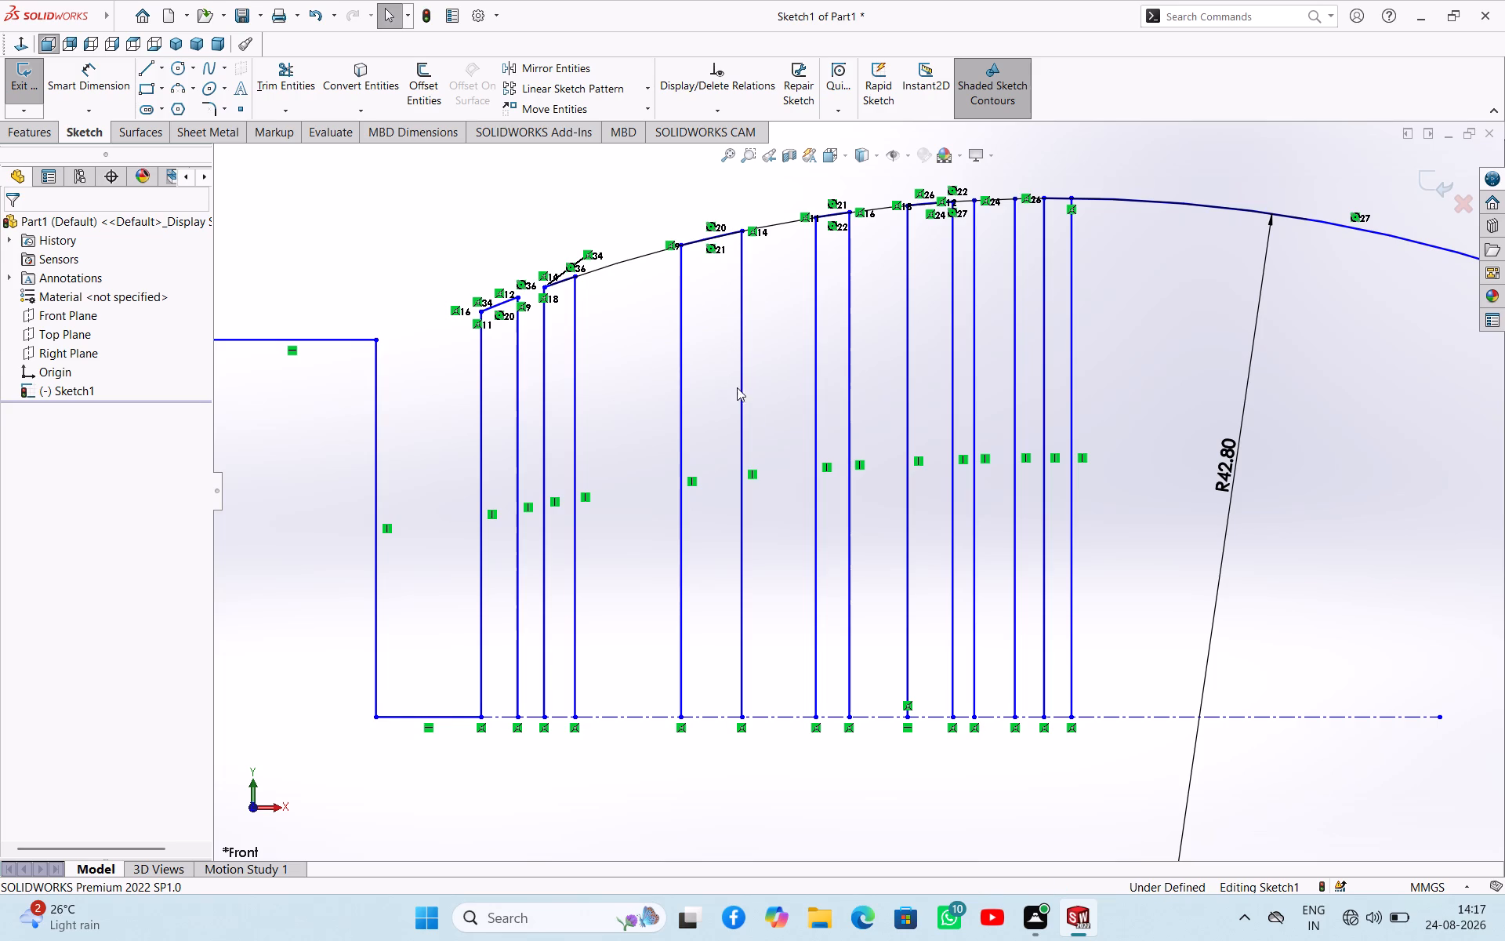
# Delete all the vertical groove lines above the upper centerline together with every piece of the R42.8 arc.
pyautogui.scroll(2, 803, 454)
pyautogui.moveTo(564, 307); pyautogui.dragTo(1067, 254)
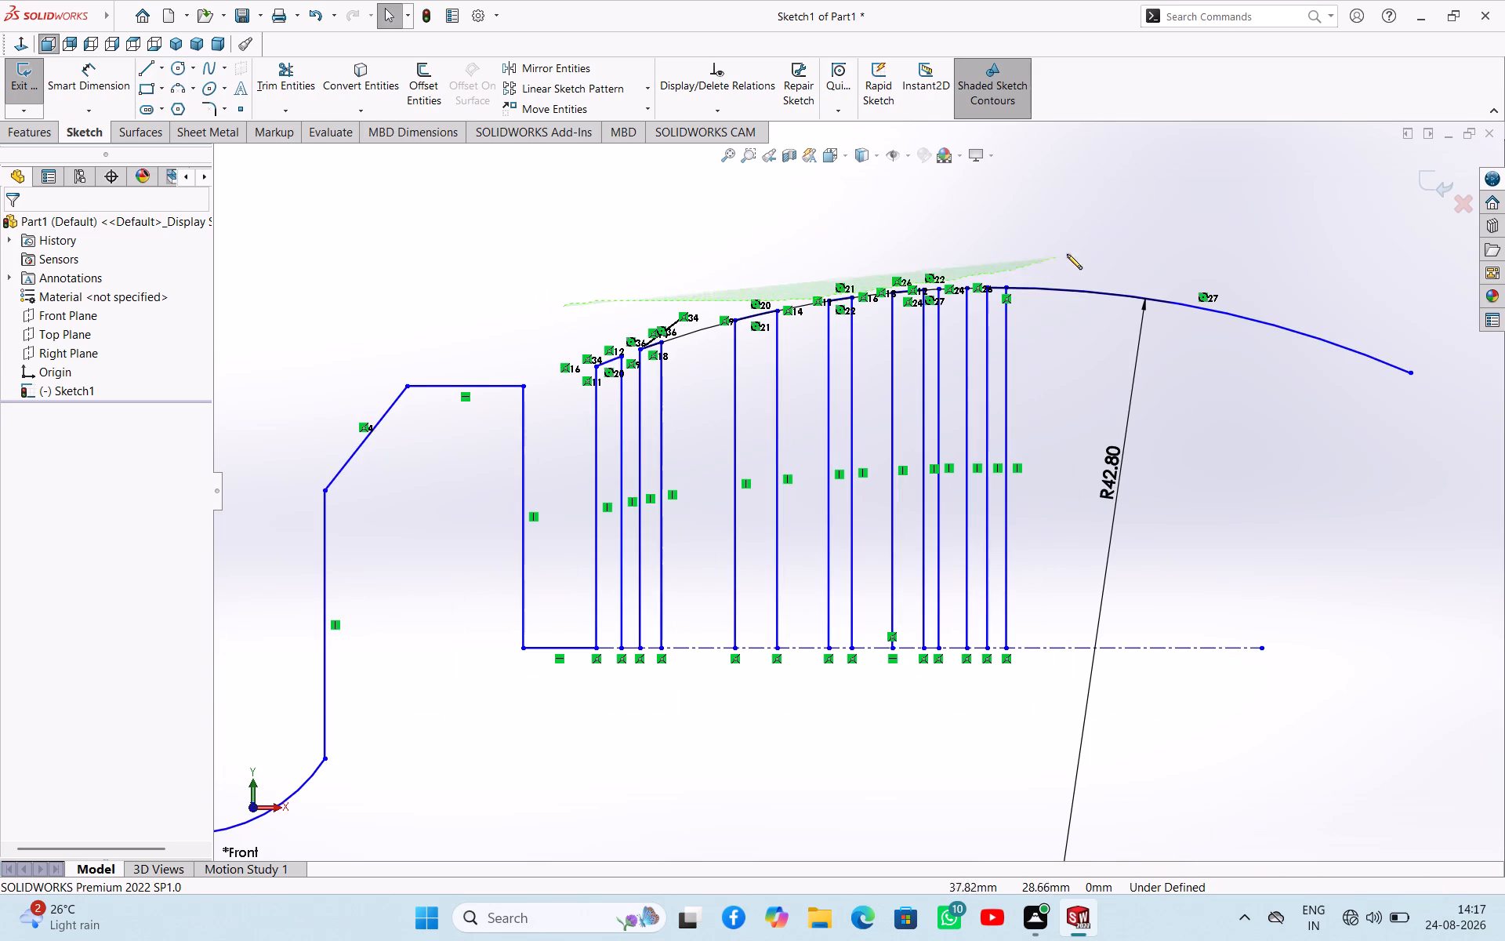
pyautogui.moveTo(1067, 254); pyautogui.dragTo(579, 747)
pyautogui.press('Delete')
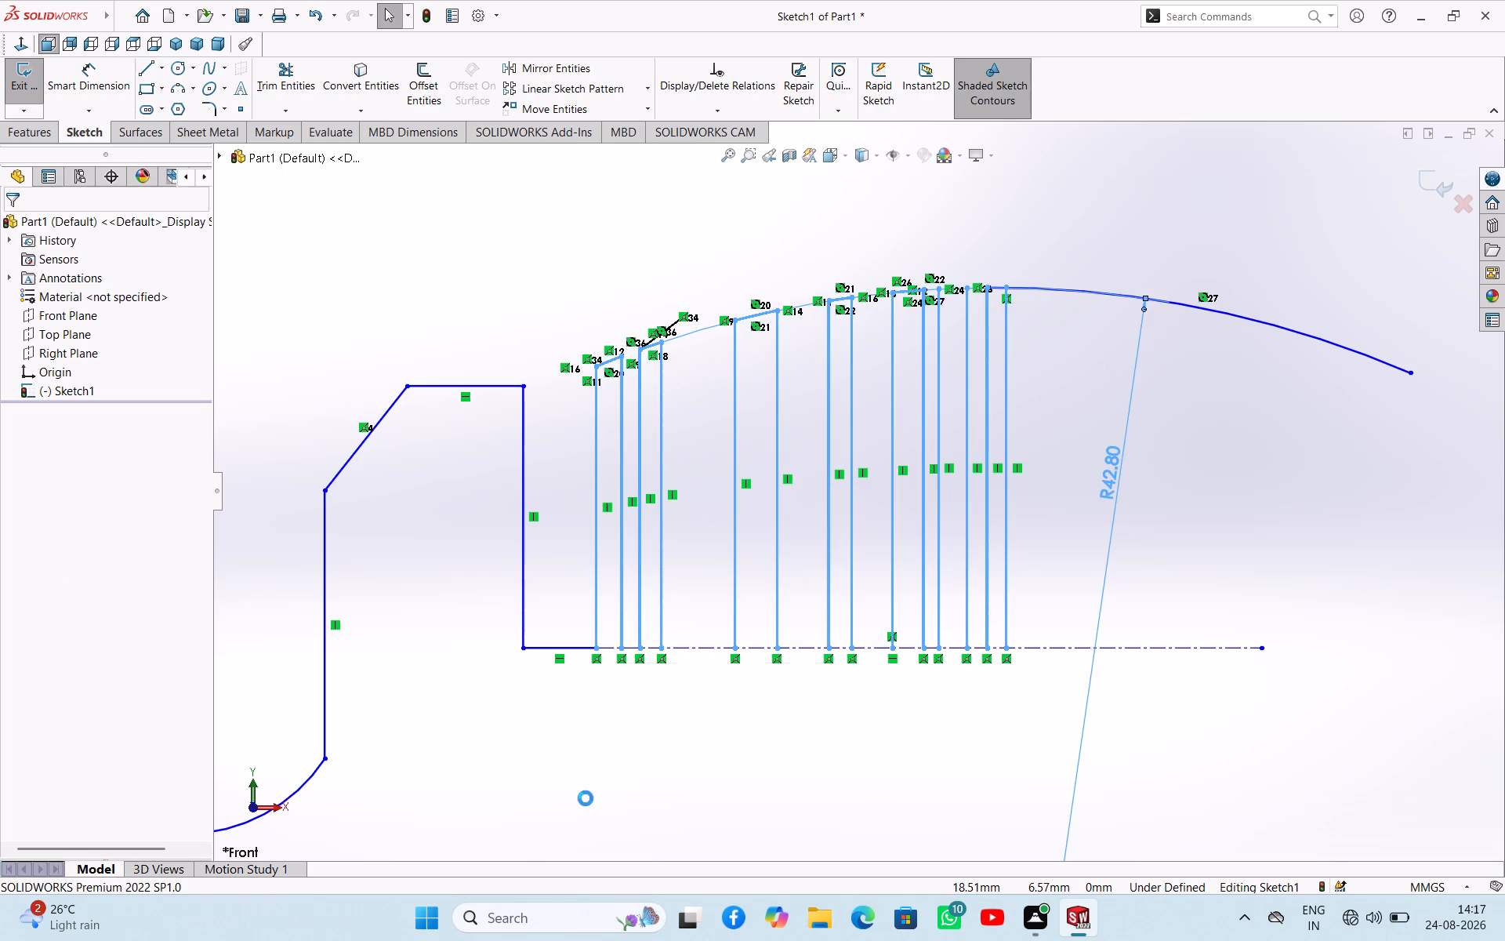
pyautogui.click(1206, 311)
pyautogui.press('Delete')
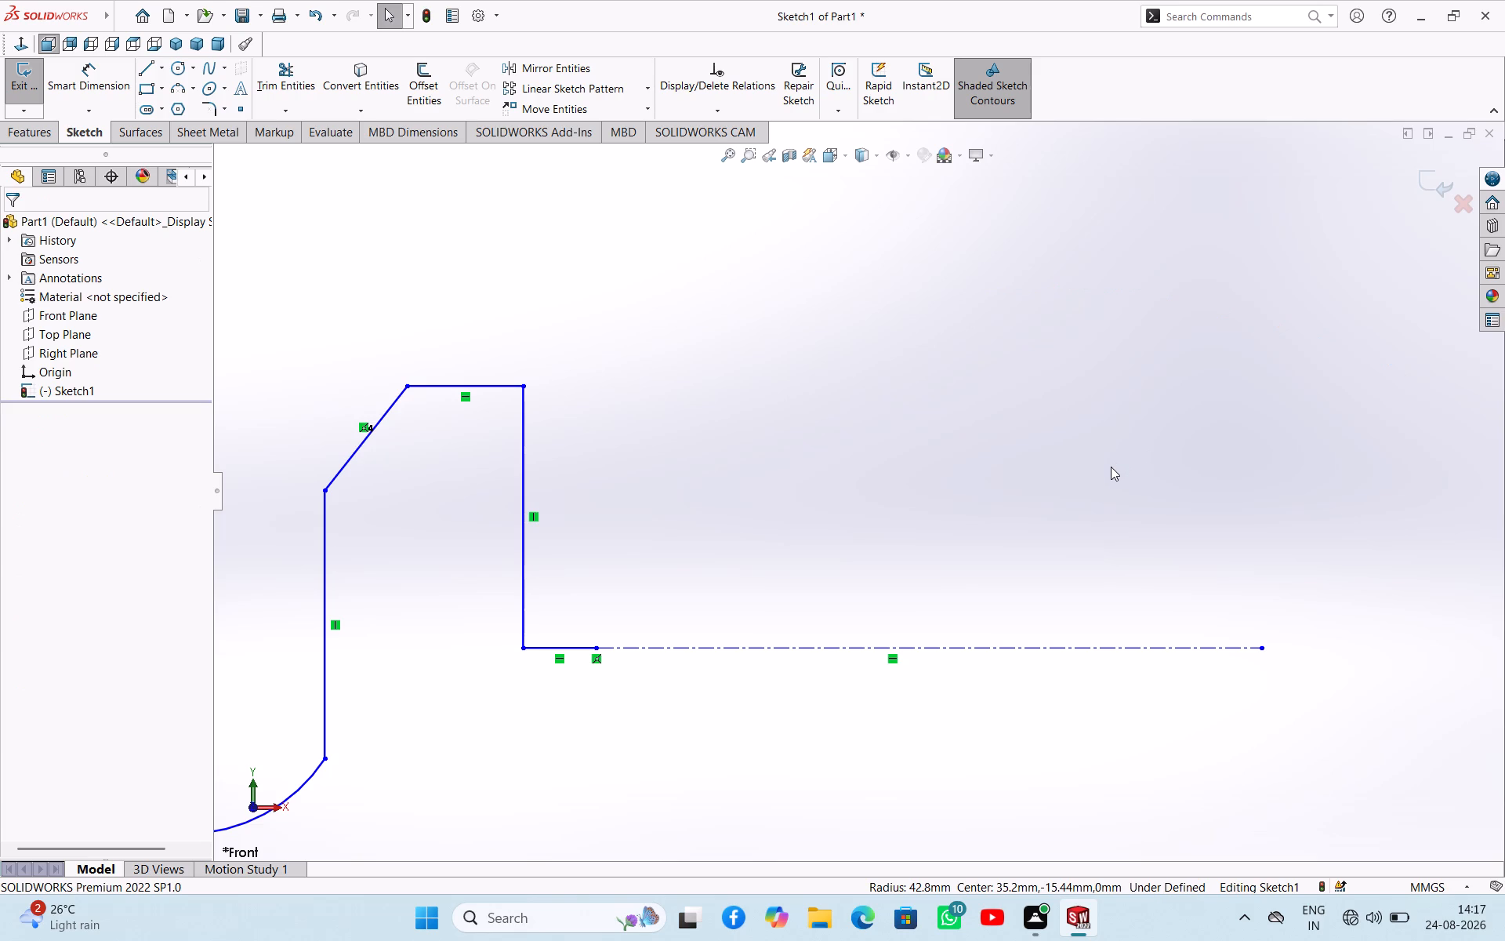
# Draw connected lines from the origin: about 17.9 mm along the lower centerline, 9.8 mm up, 33.2 mm across, and up to upper-centerline level.
pyautogui.scroll(5, 502, 529)
pyautogui.scroll(-2, 570, 598)
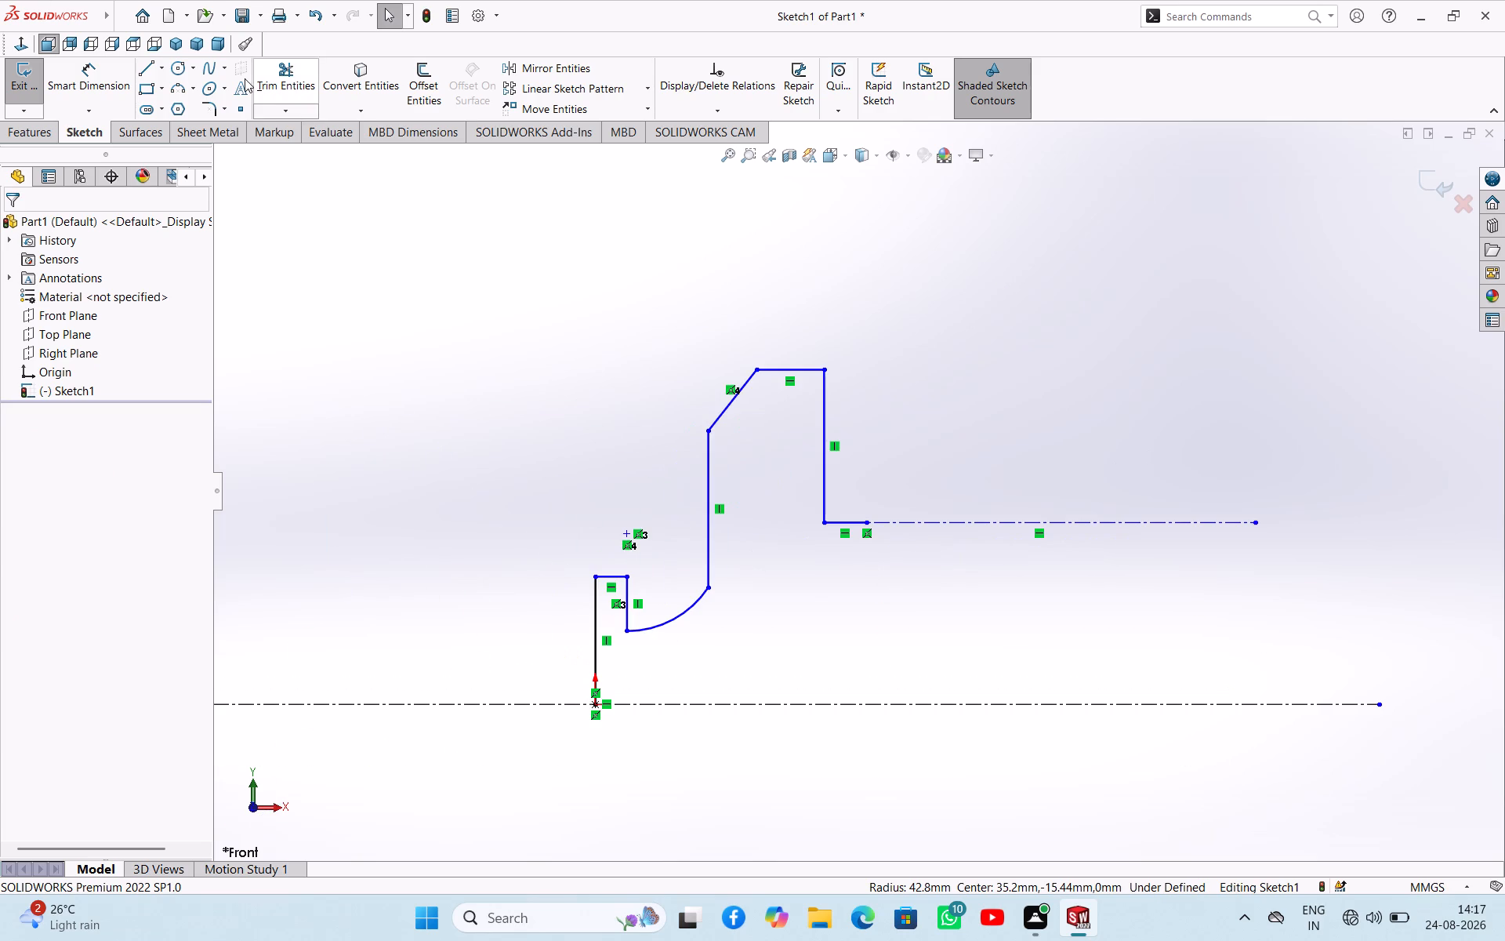
pyautogui.click(139, 71)
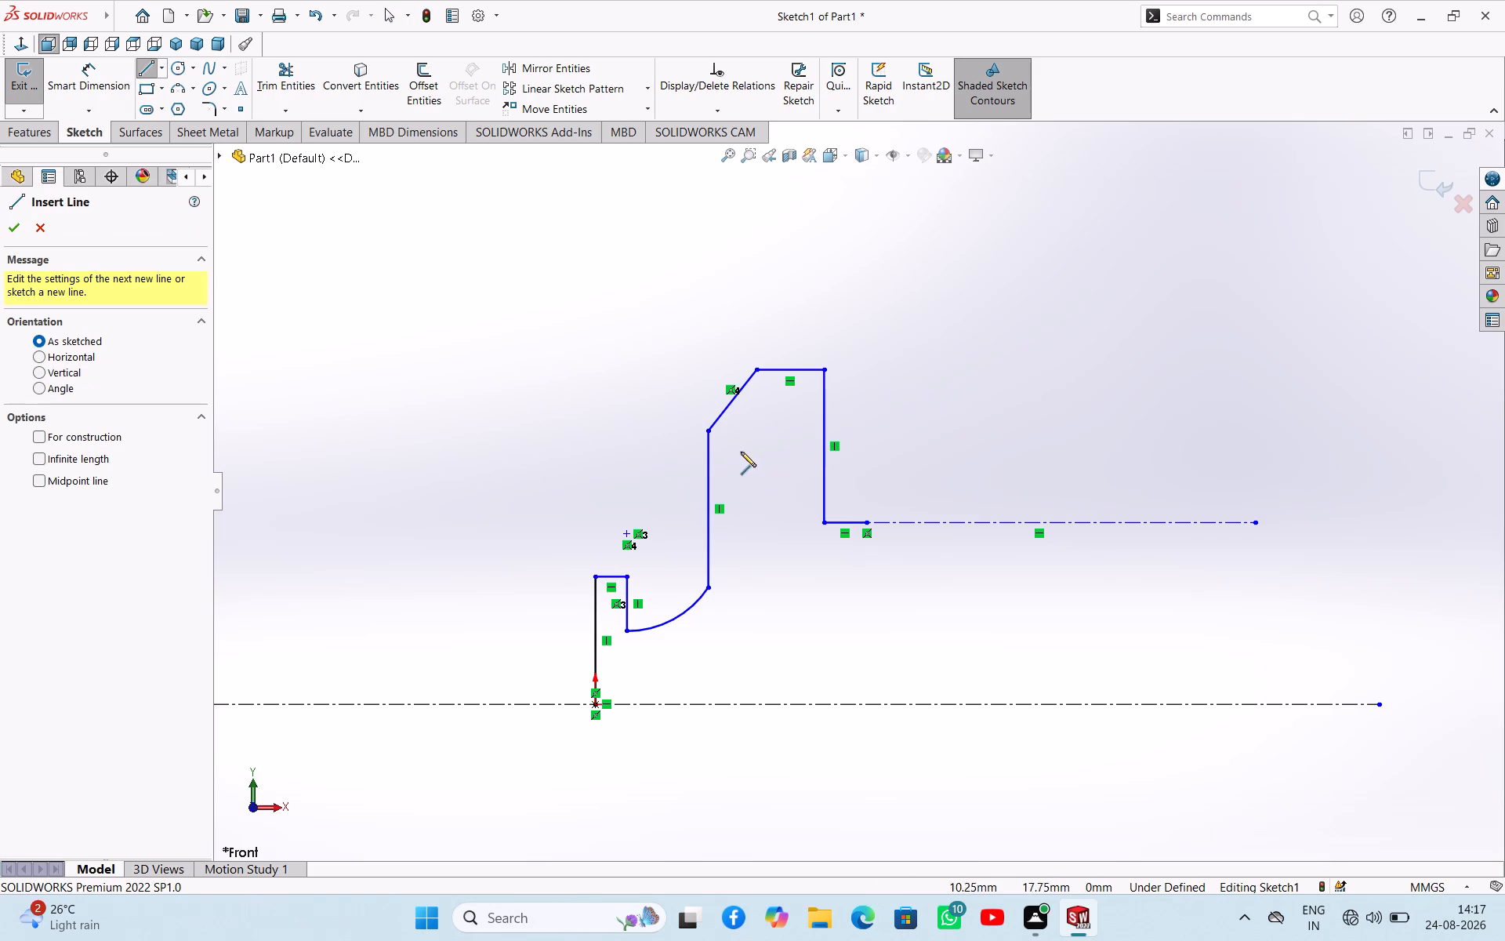
pyautogui.scroll(1, 736, 458)
pyautogui.scroll(1, 676, 663)
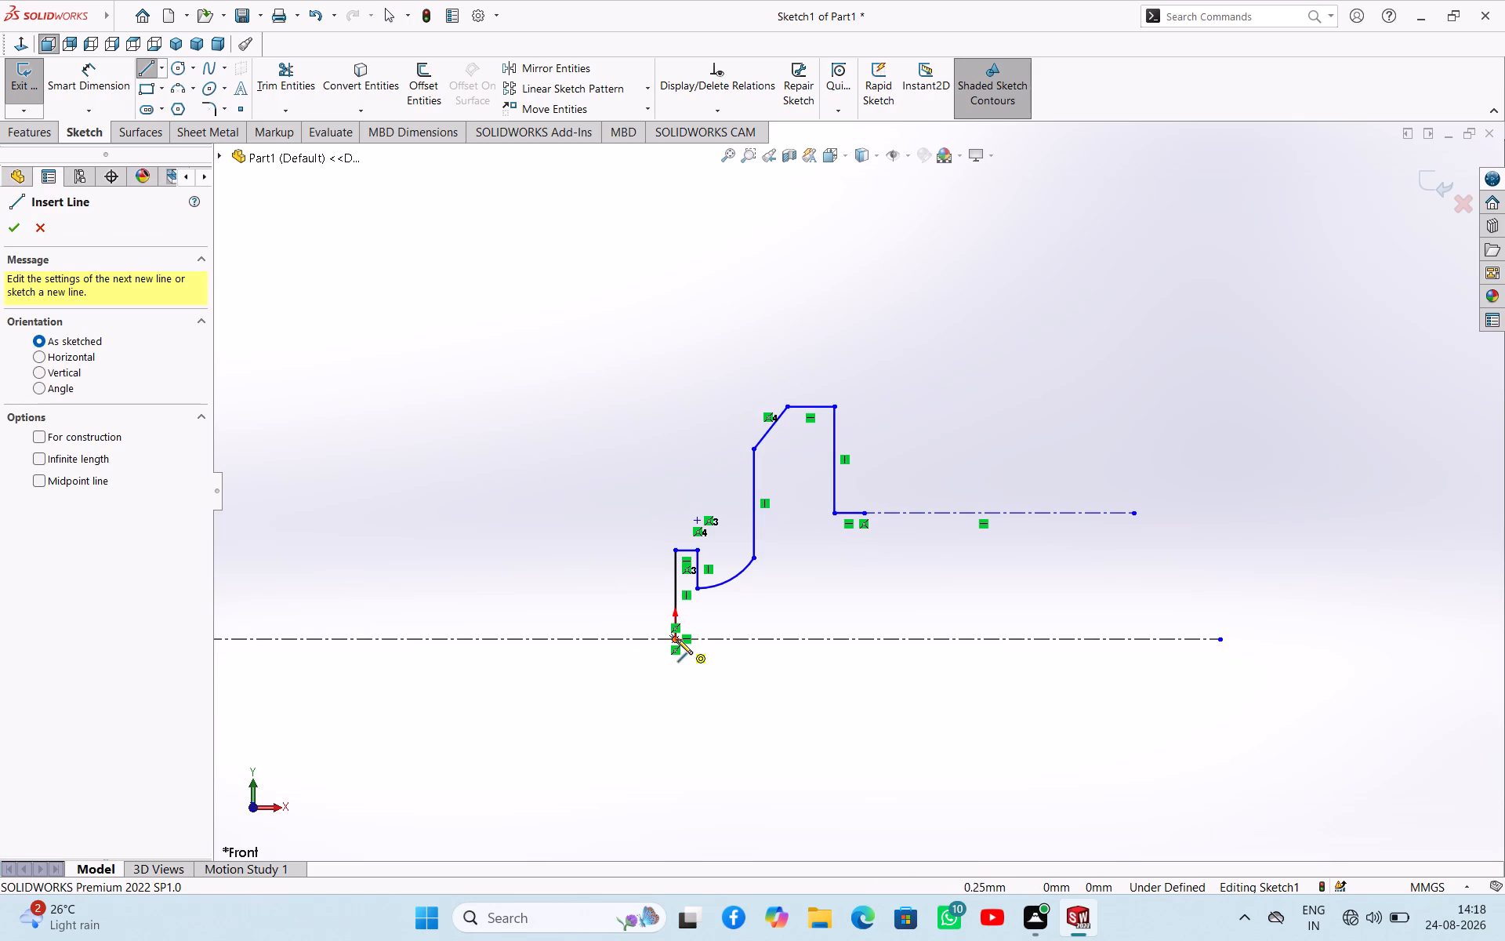
pyautogui.click(675, 639)
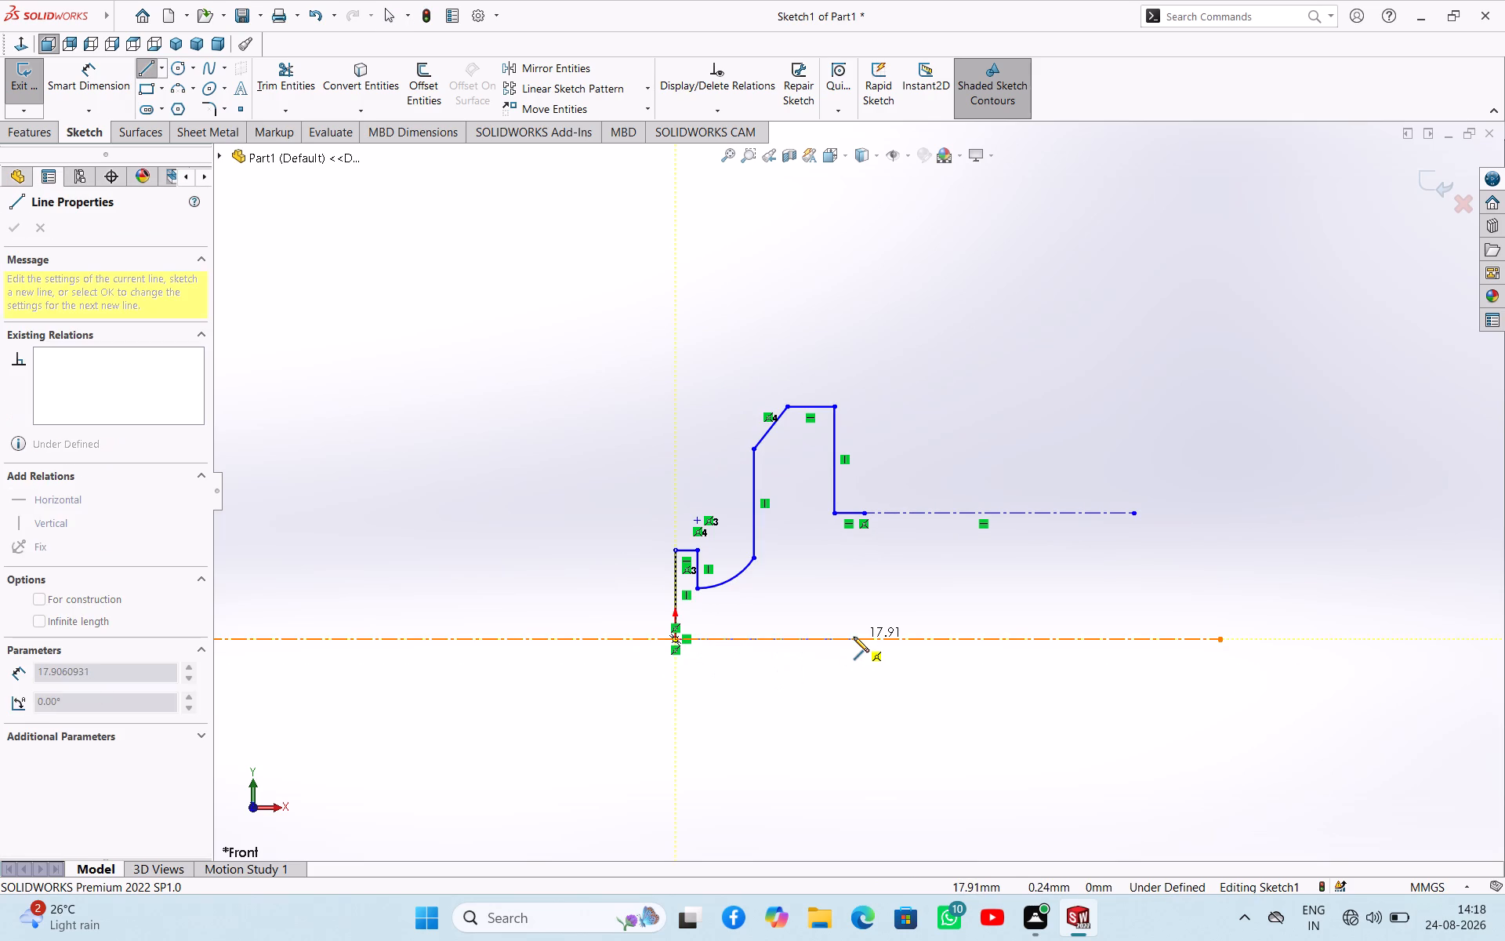
pyautogui.click(854, 637)
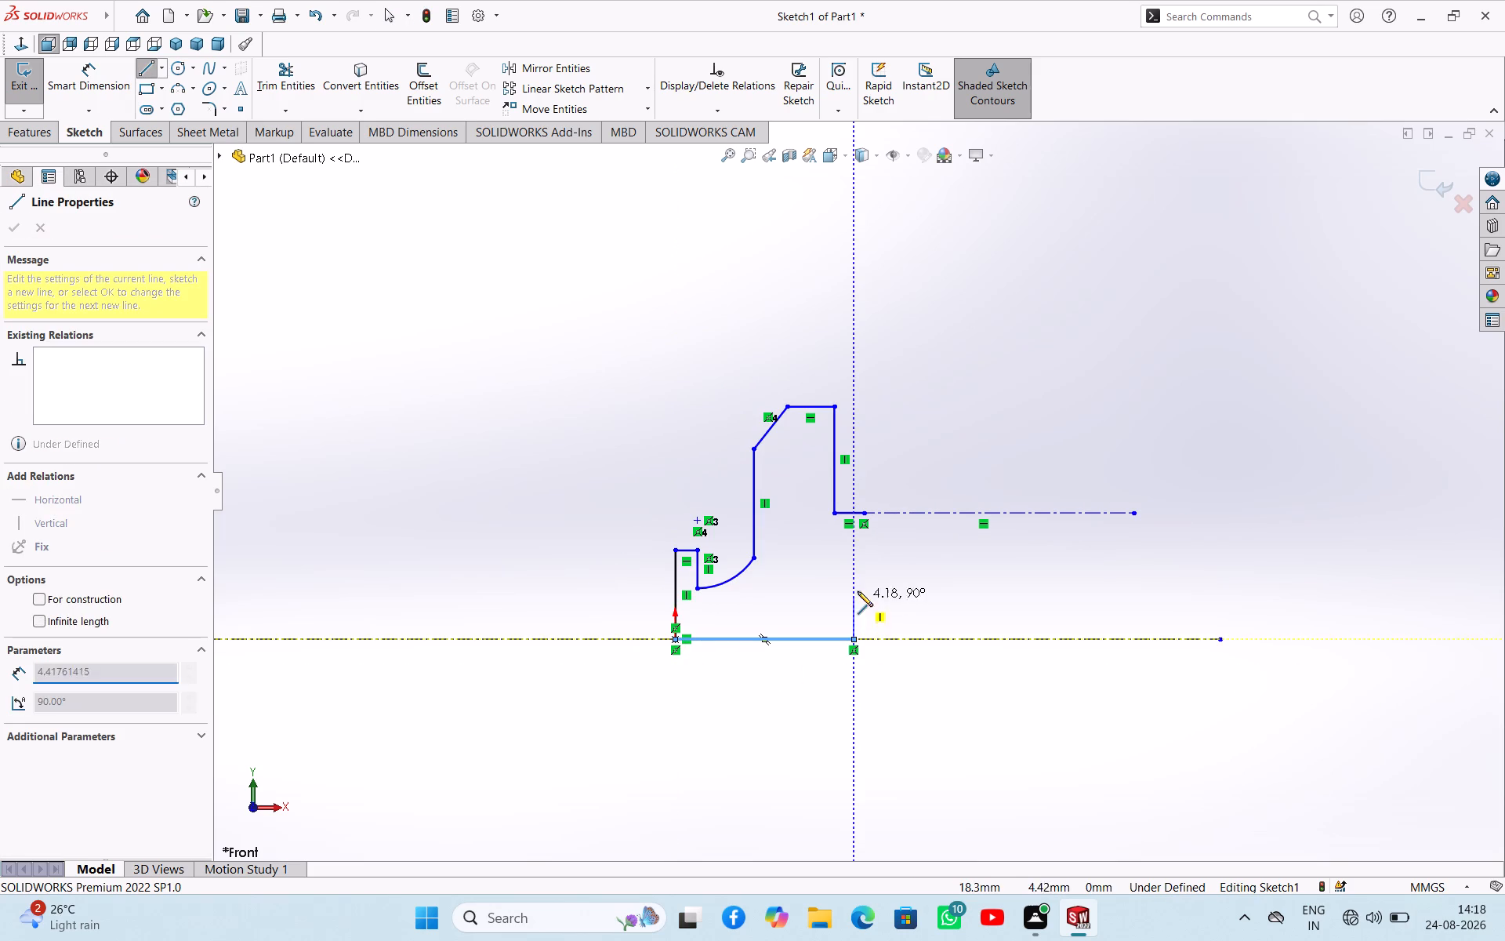
pyautogui.click(854, 542)
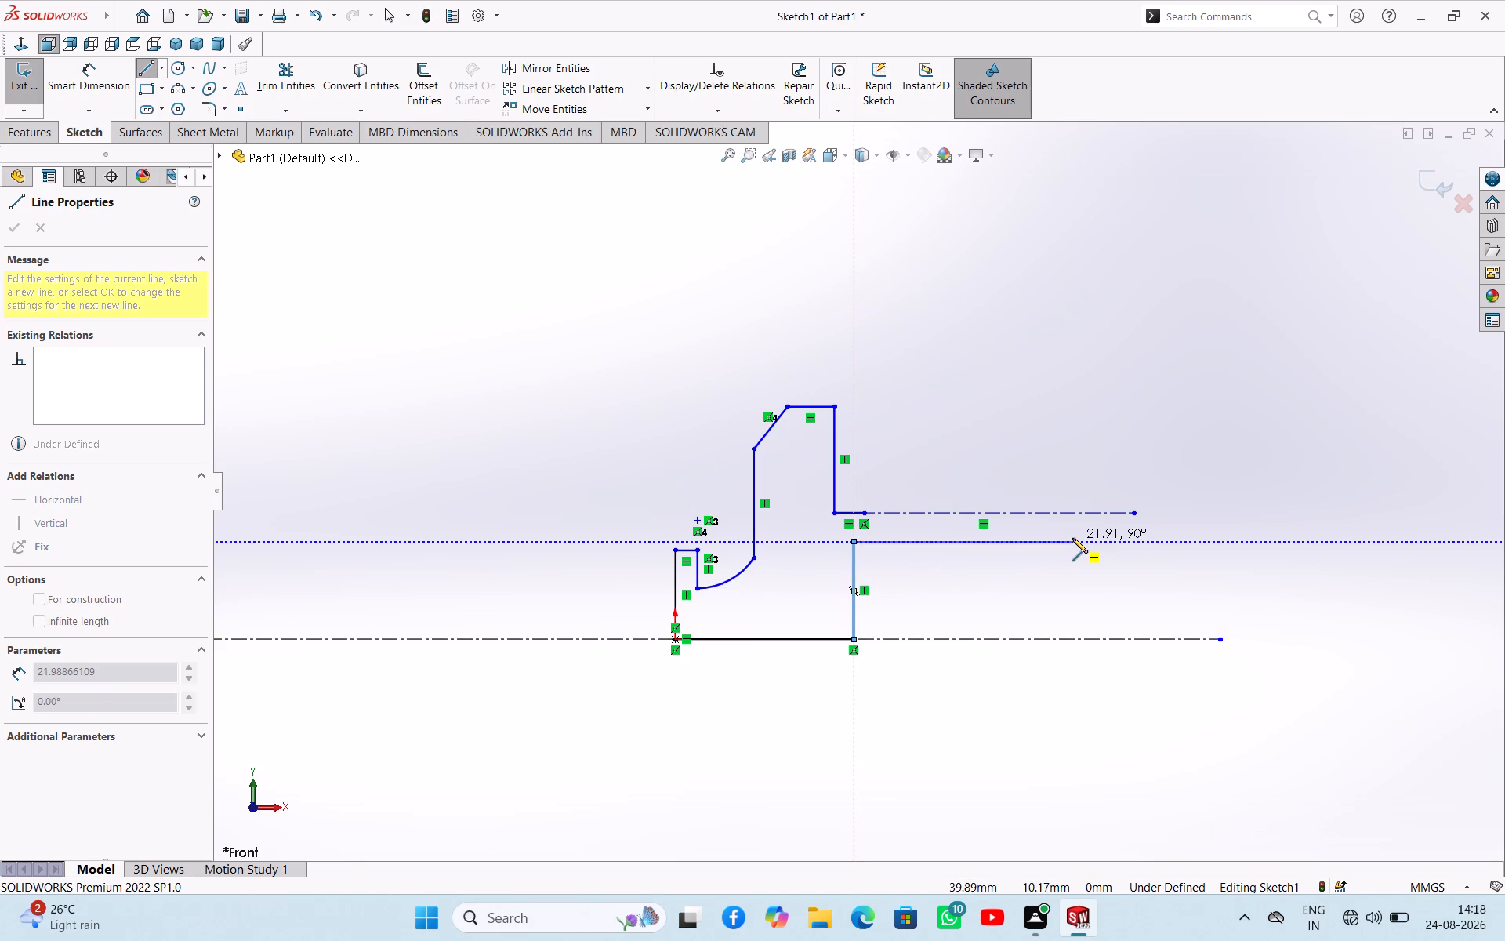
pyautogui.click(1184, 543)
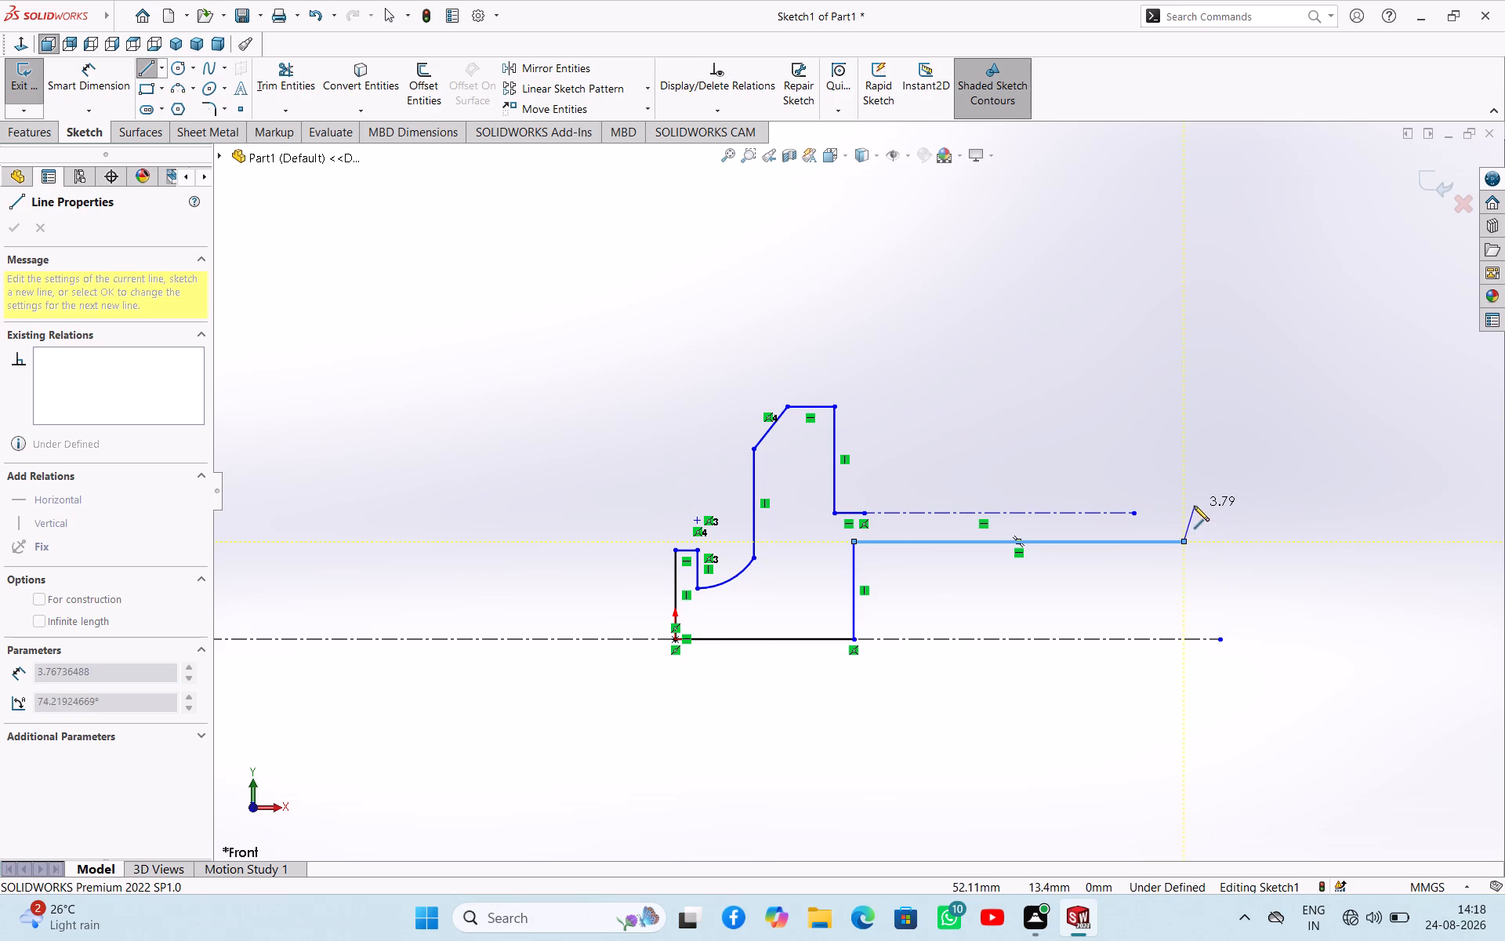
pyautogui.click(1184, 510)
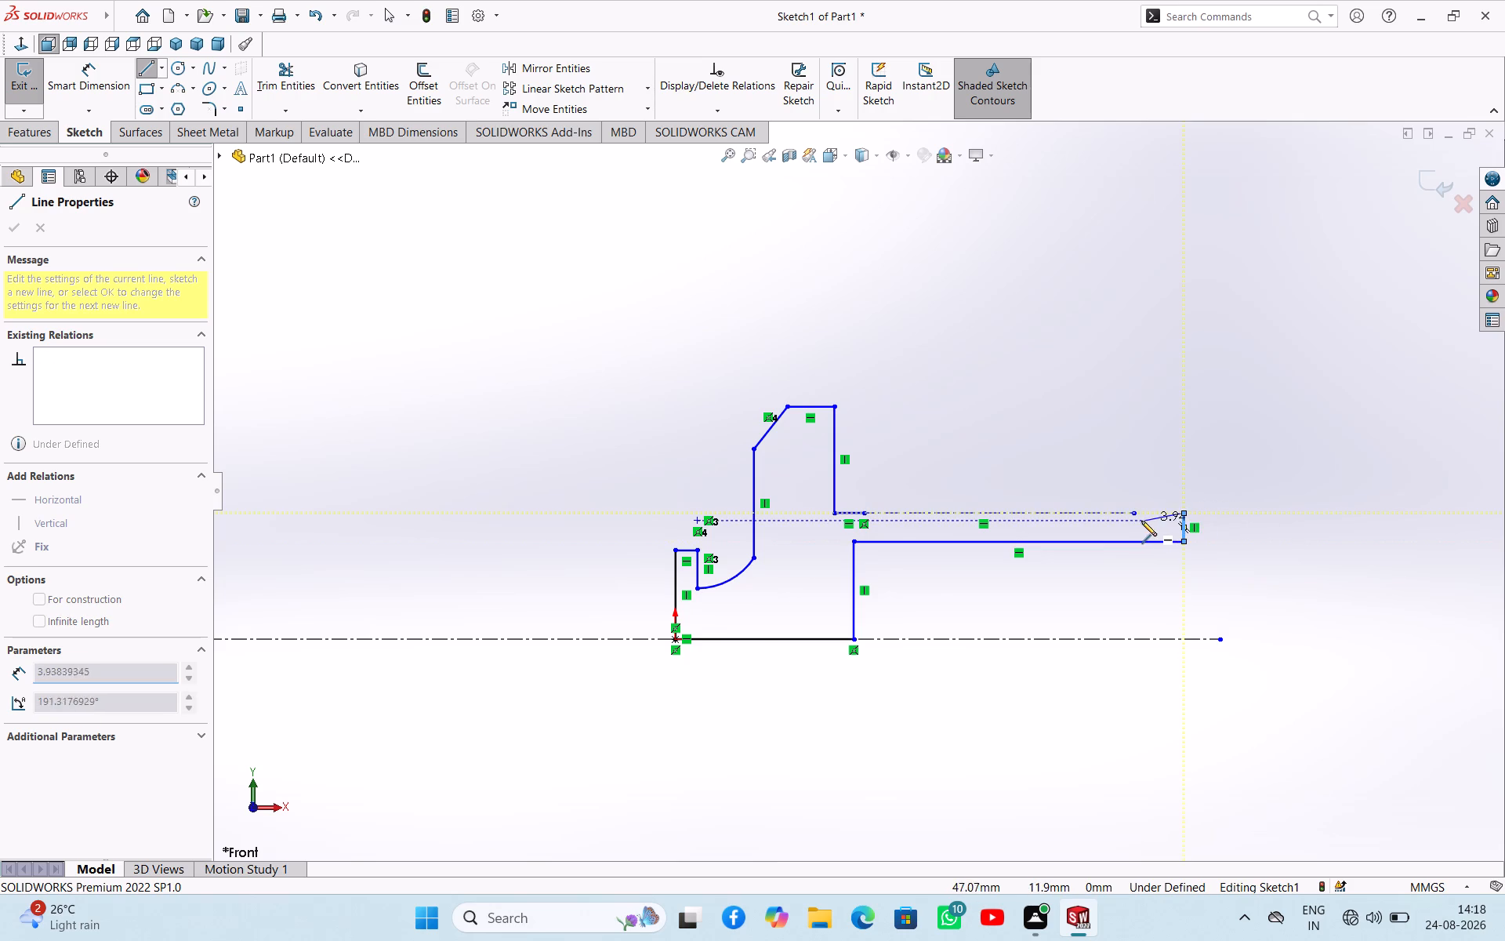
# Continue the outline about 8.75 mm back along the upper centerline, about 10.7 mm up, 3.15 mm across, and down to the centerline.
pyautogui.click(1097, 516)
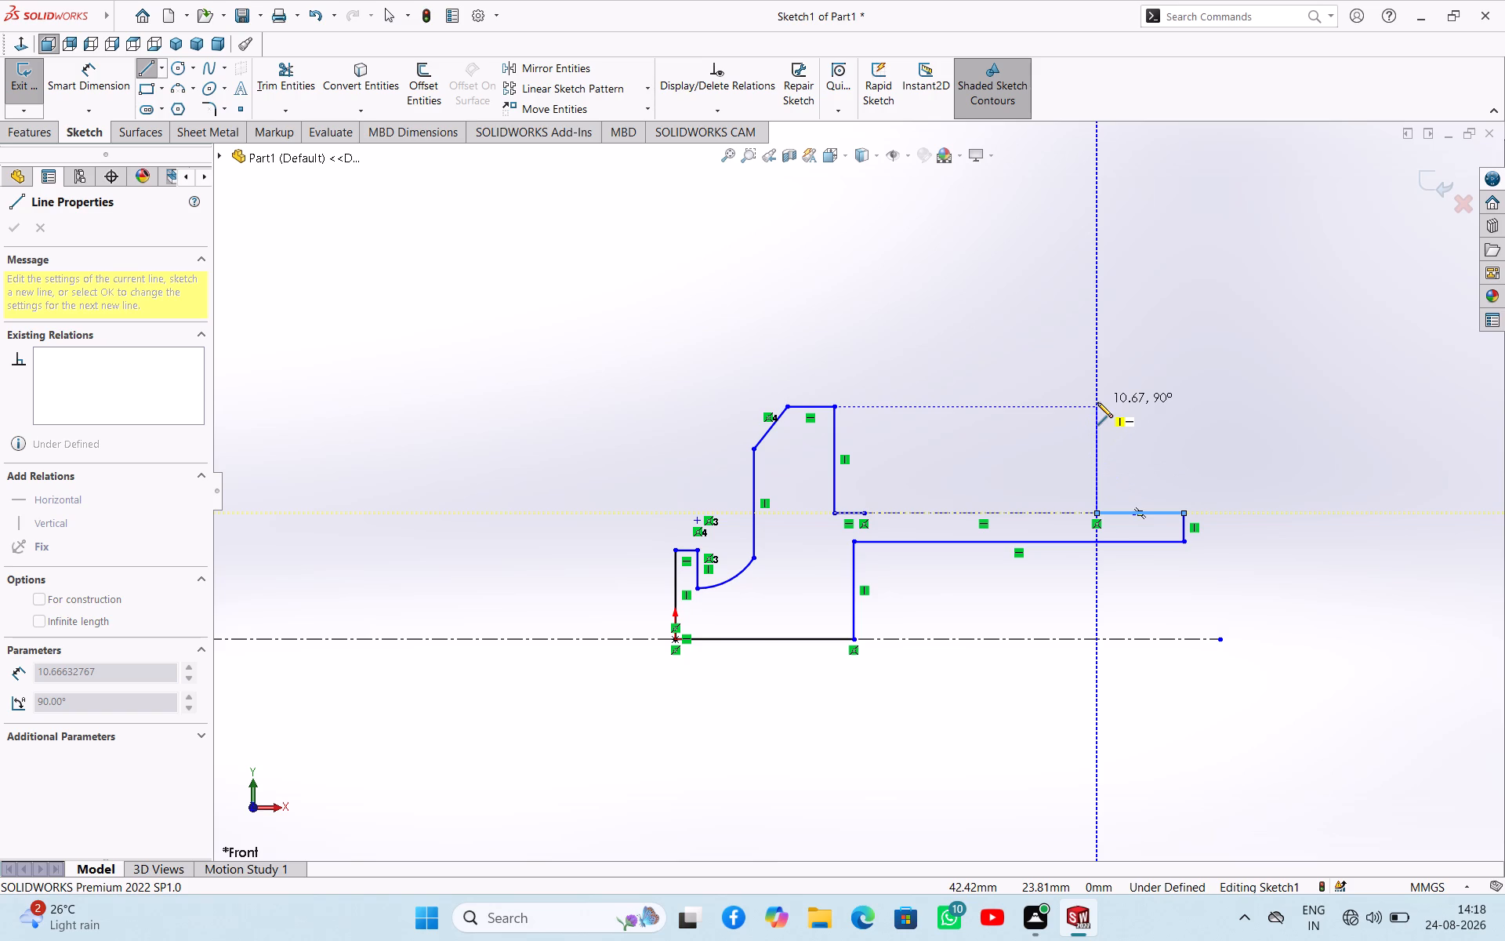
pyautogui.click(1097, 405)
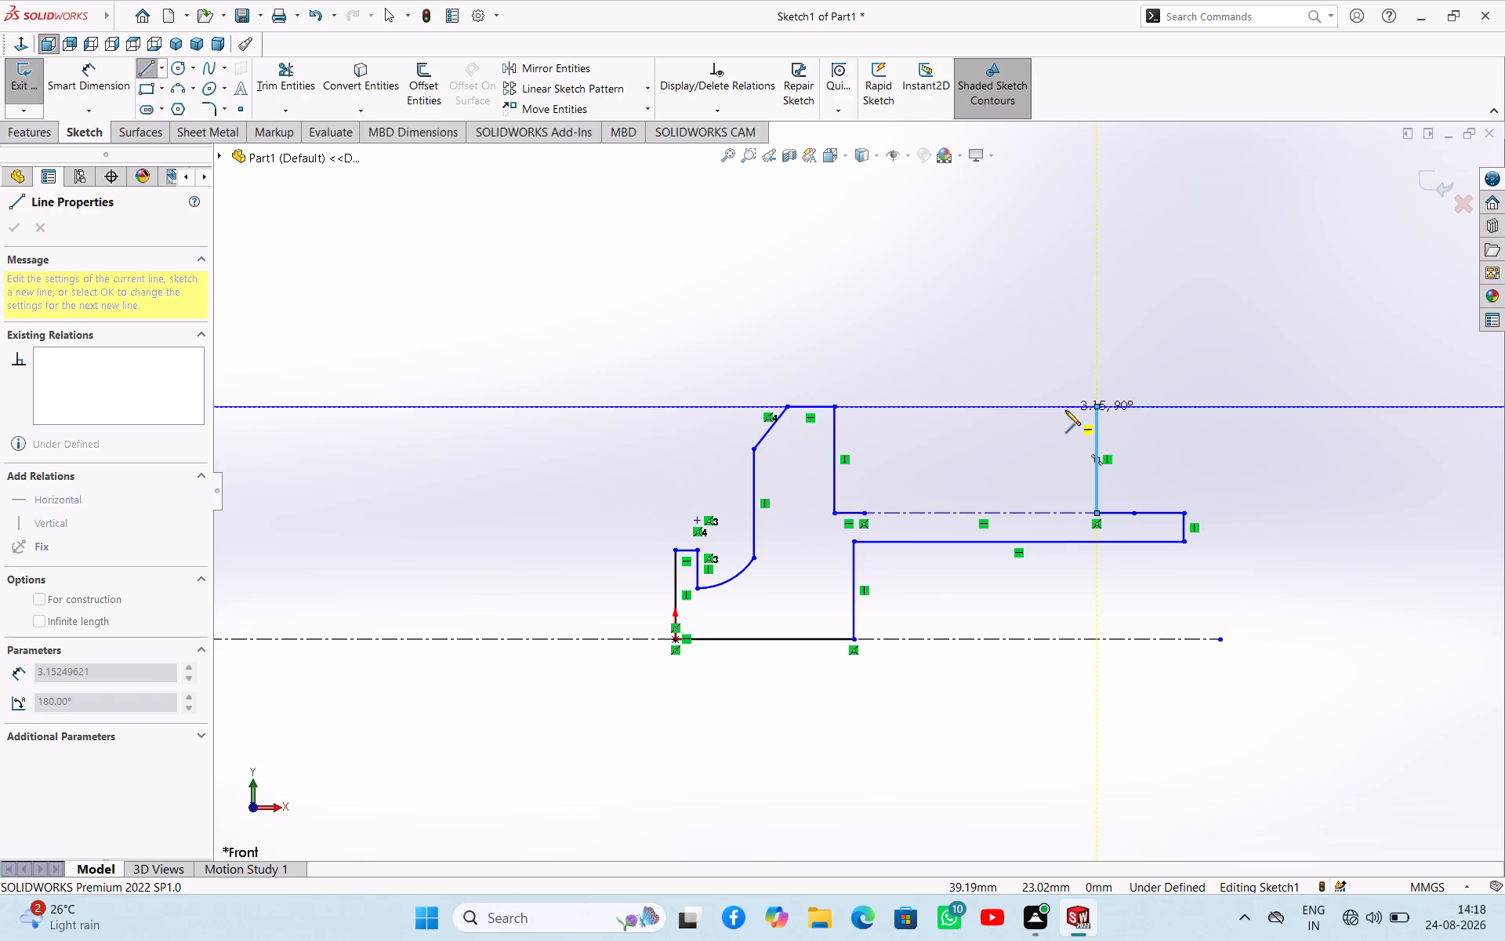
pyautogui.click(1065, 410)
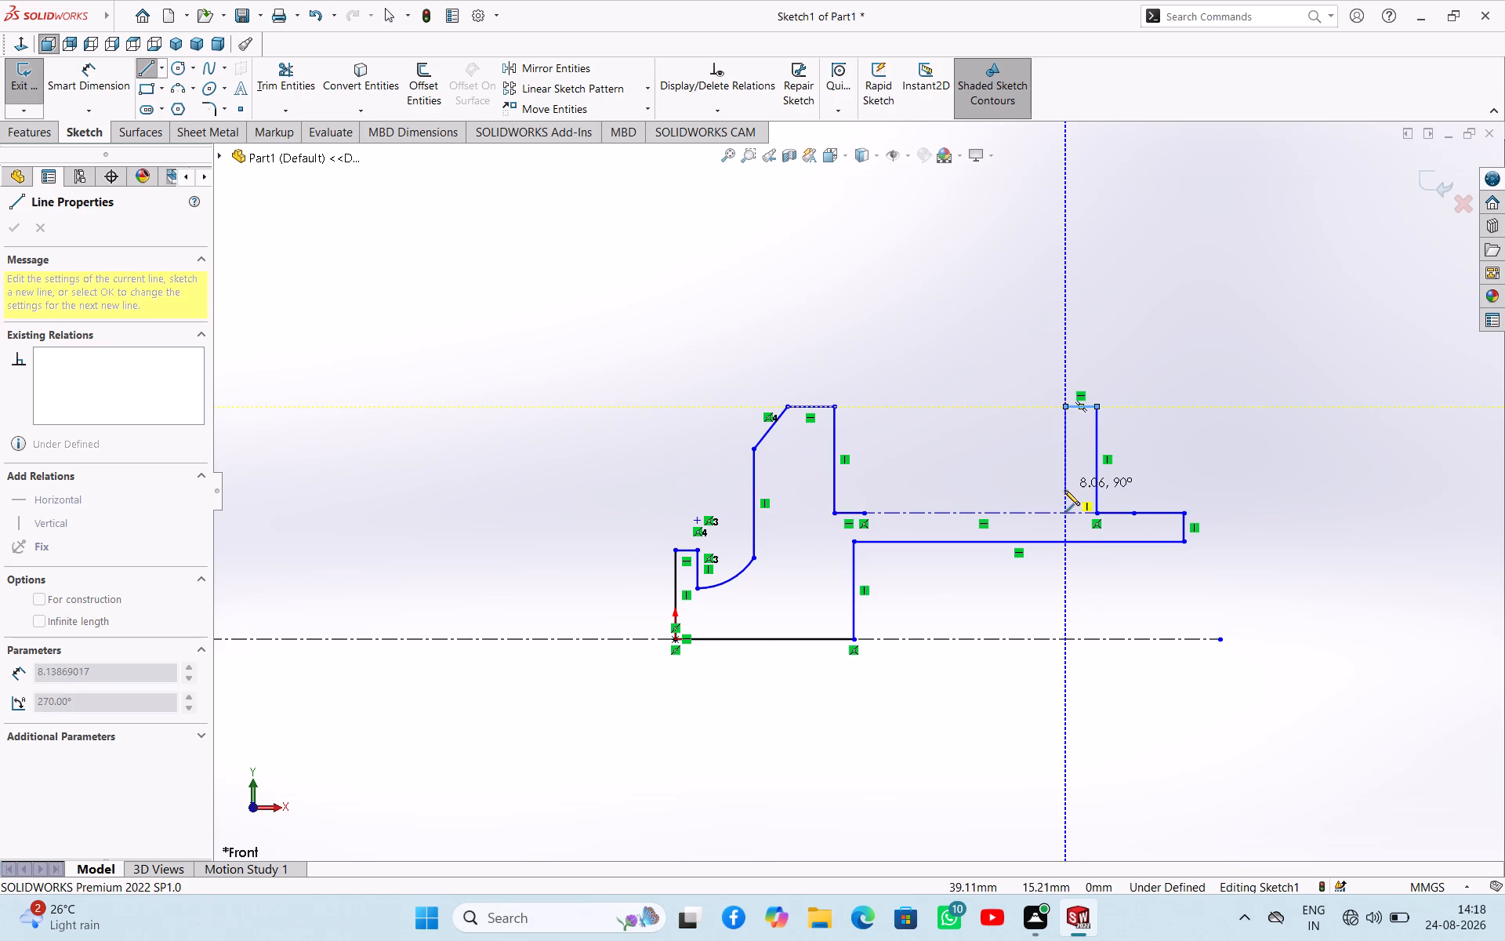
pyautogui.click(1068, 512)
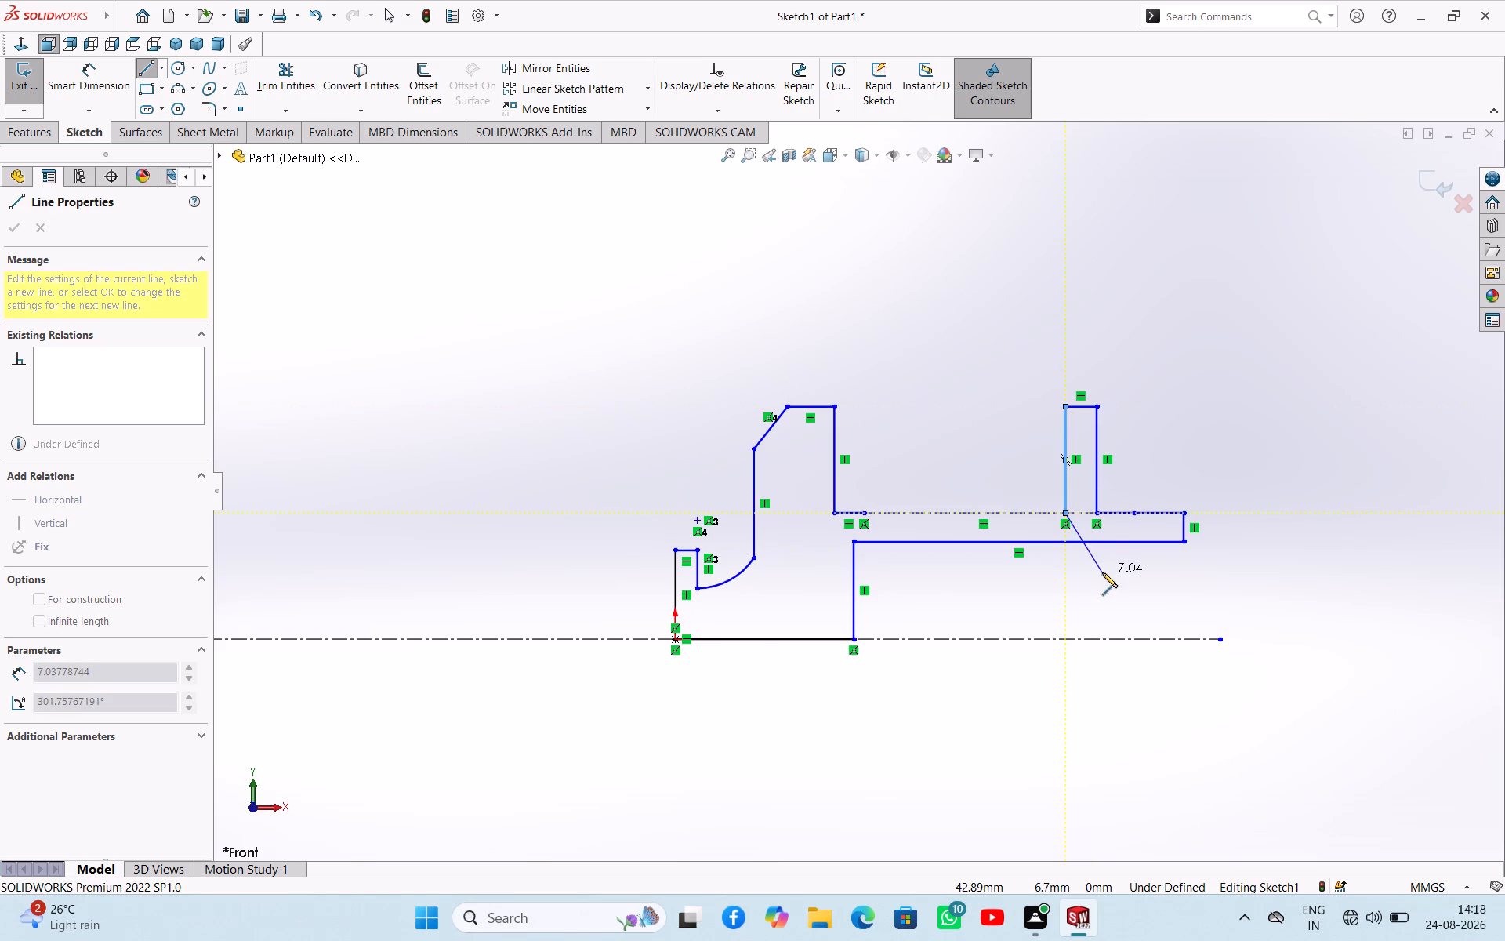
pyautogui.rightClick(1102, 572)
pyautogui.click(1111, 580)
# Move the upper centerline's outer endpoint back to the foot of the new rib's inner vertical line.
pyautogui.scroll(-6, 1093, 494)
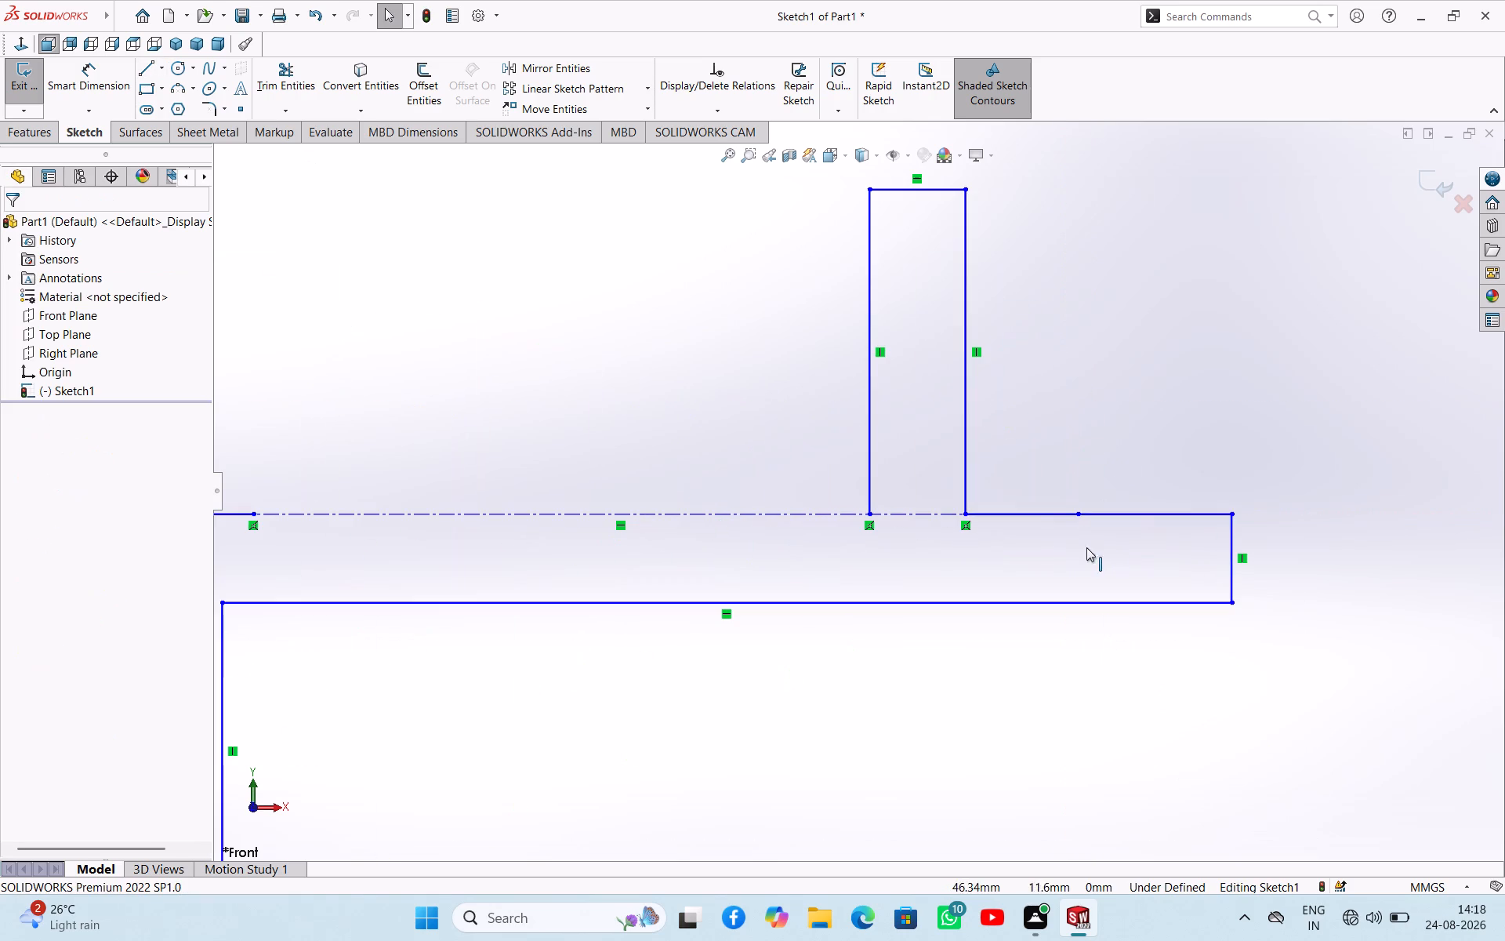
pyautogui.moveTo(1078, 515); pyautogui.dragTo(992, 527)
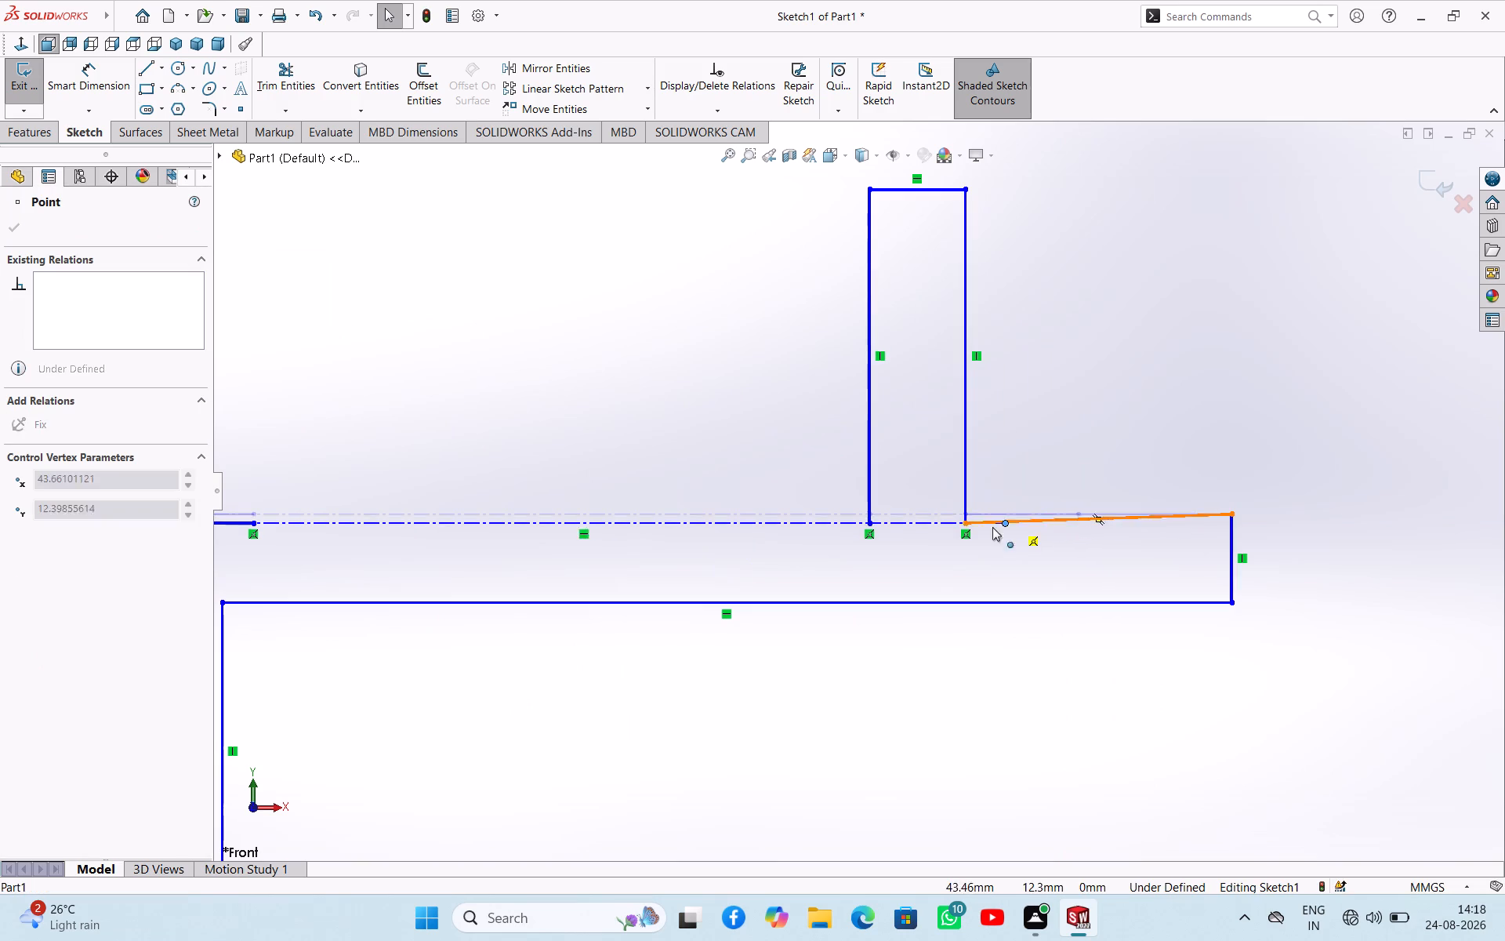
pyautogui.moveTo(992, 527); pyautogui.dragTo(876, 510)
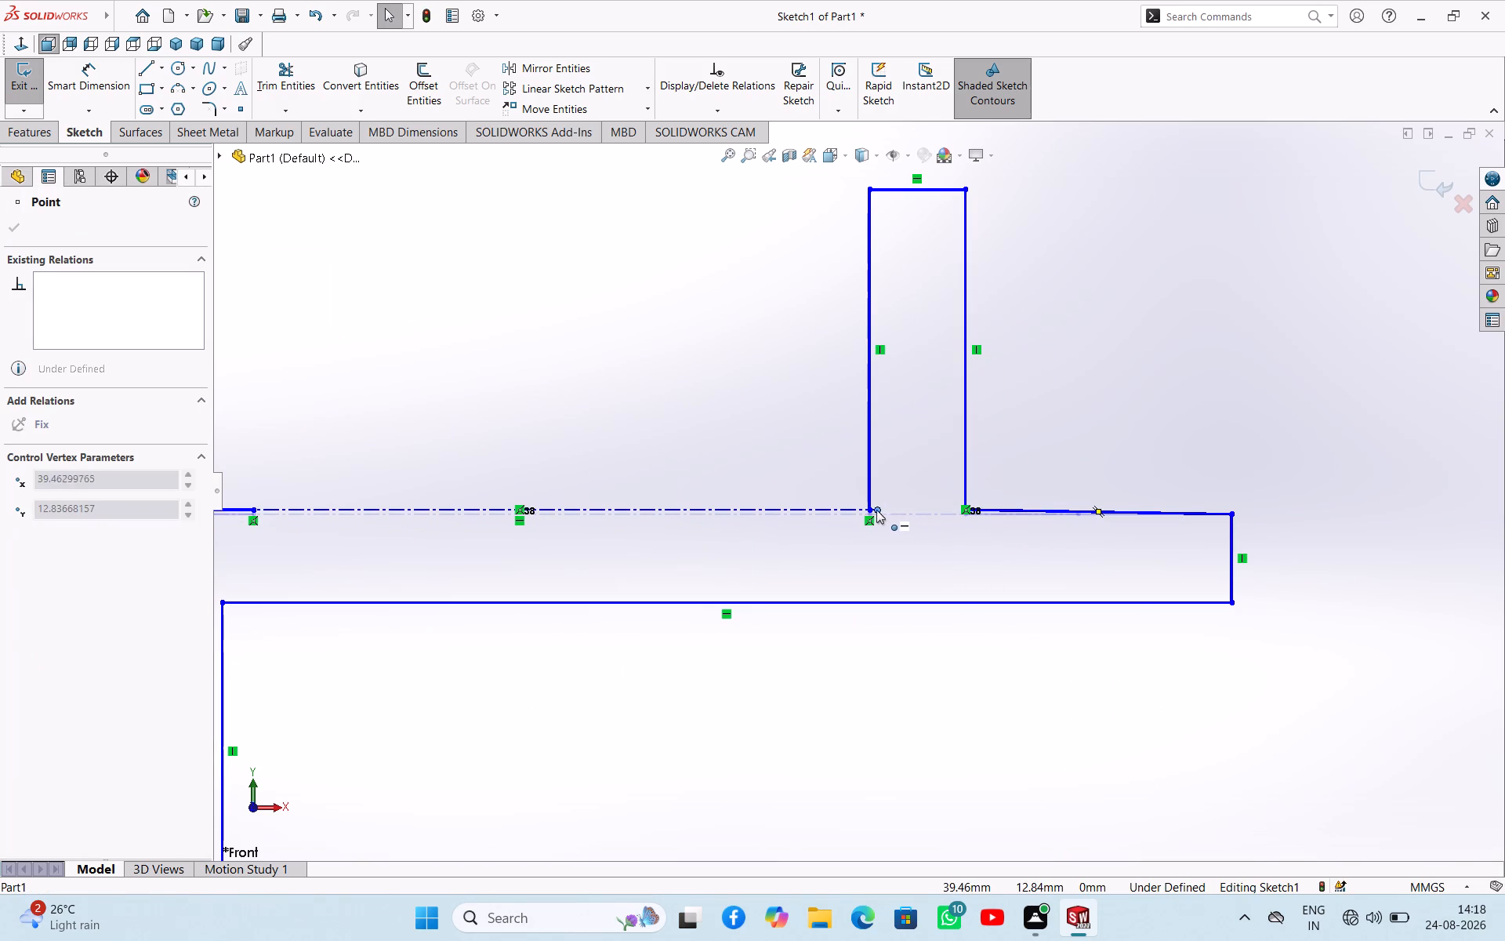
pyautogui.moveTo(876, 510); pyautogui.dragTo(869, 510)
pyautogui.click(1090, 383)
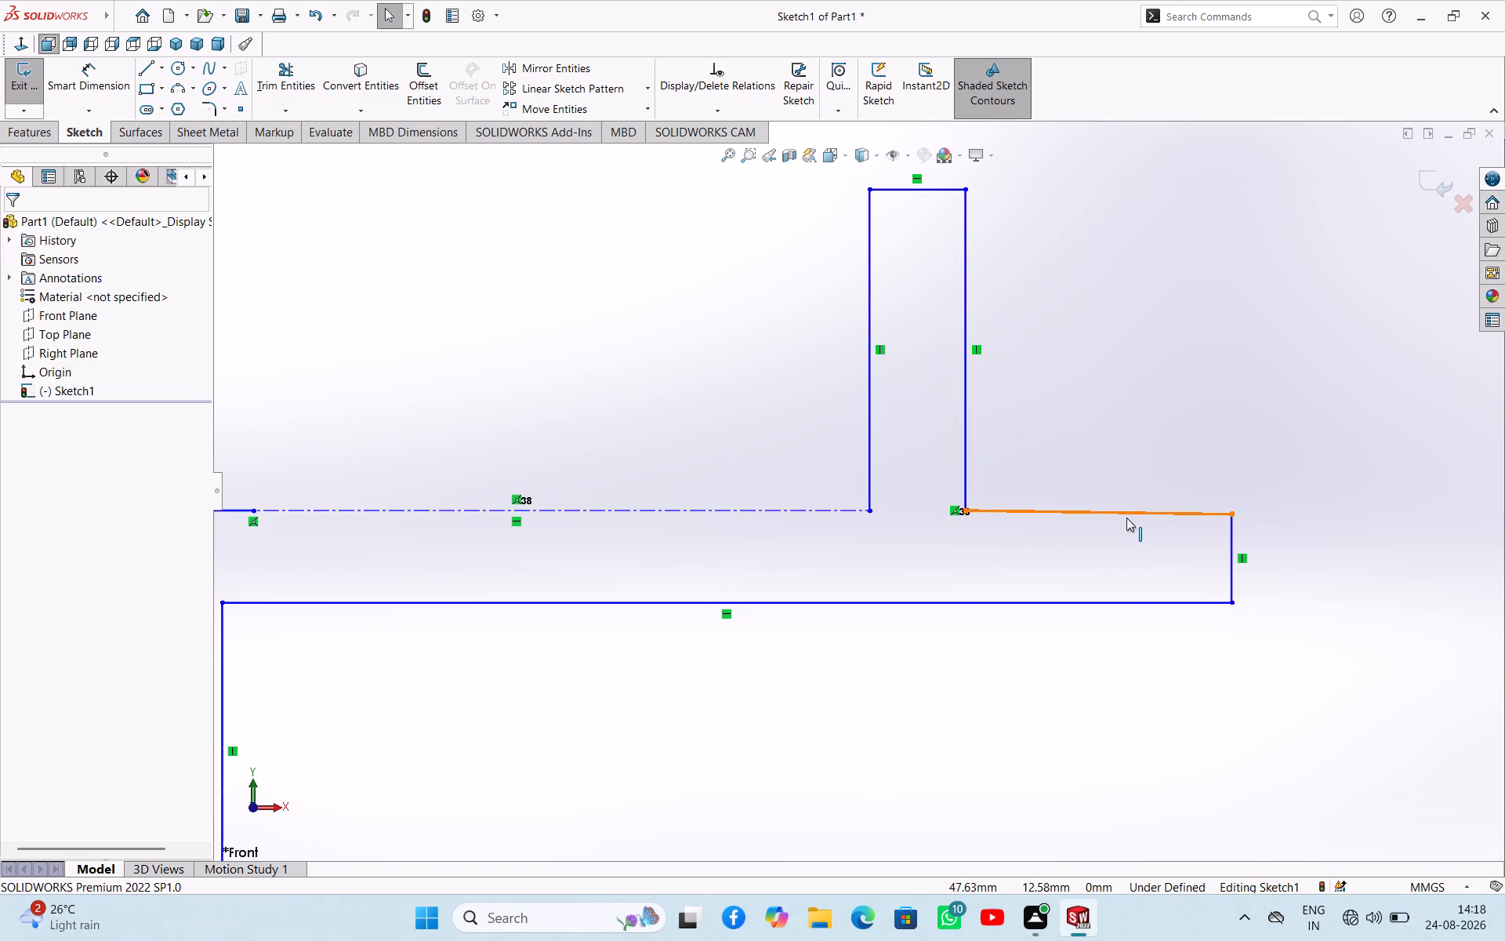
# Make the short line between the new rib and the outer end line horizontal.
pyautogui.click(1126, 518)
pyautogui.click(1168, 450)
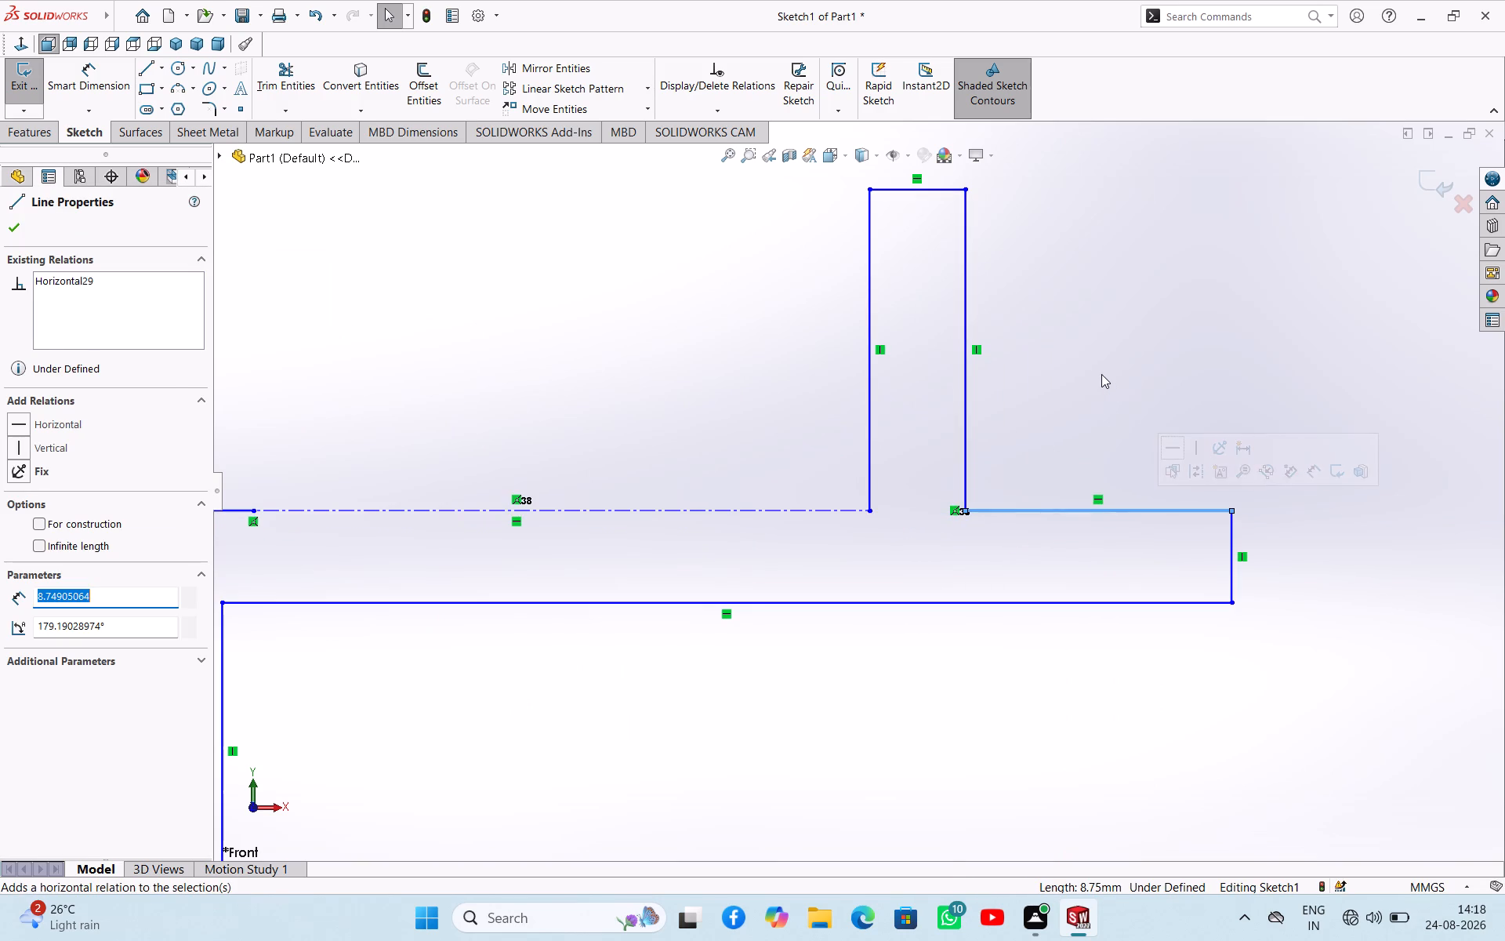
pyautogui.click(1101, 373)
# Draw a circle of about 5.7 mm radius centred on the midpoint of the upper centerline.
pyautogui.scroll(4, 1086, 397)
pyautogui.scroll(-4, 713, 496)
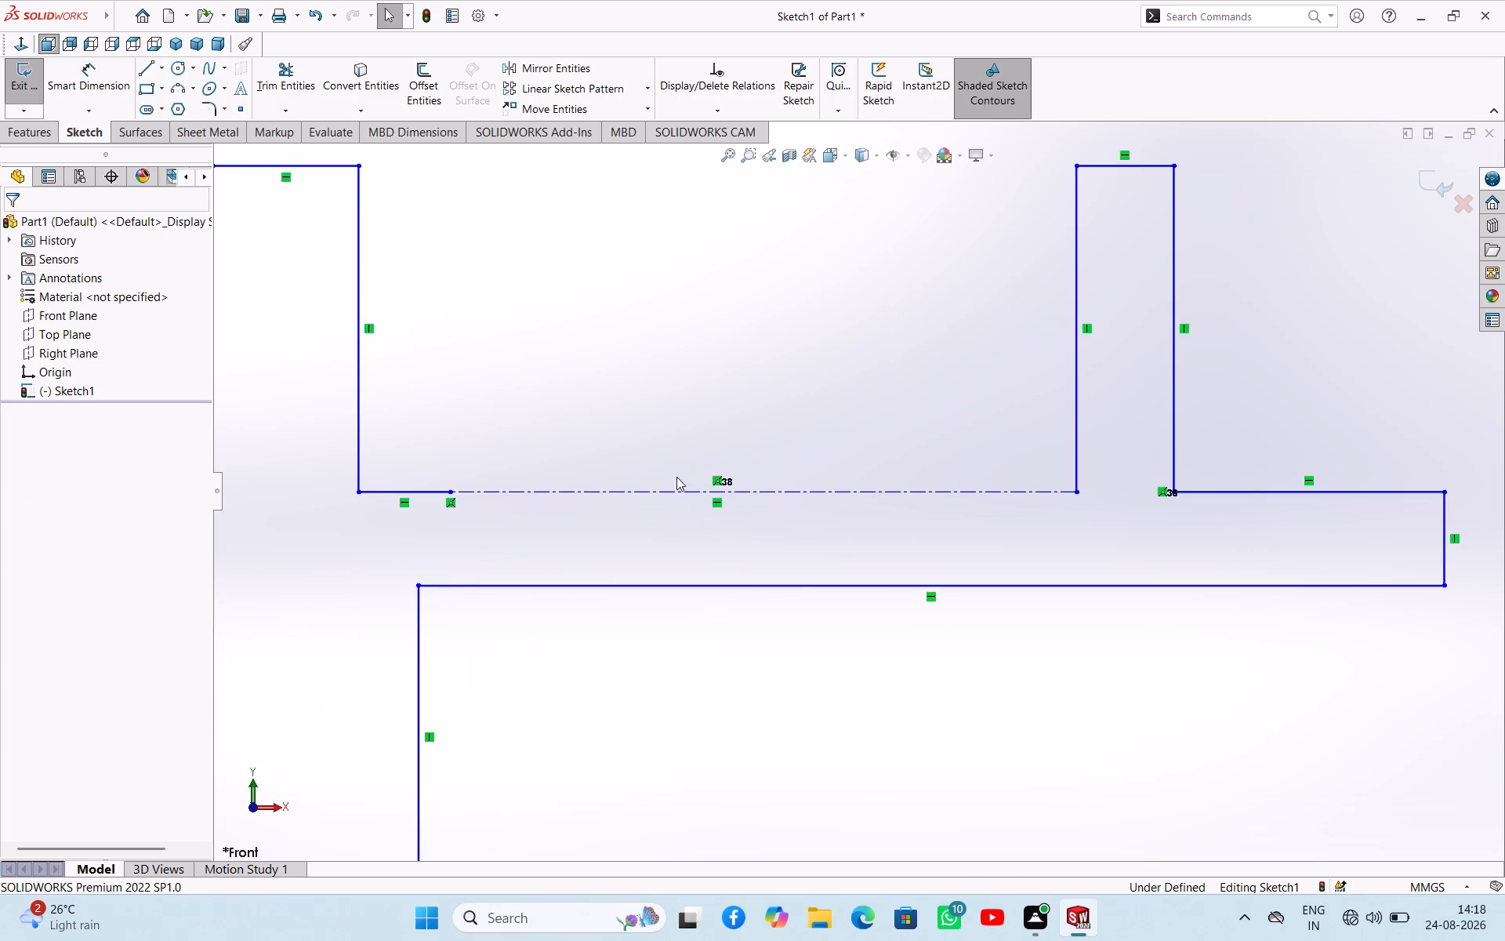
pyautogui.click(175, 73)
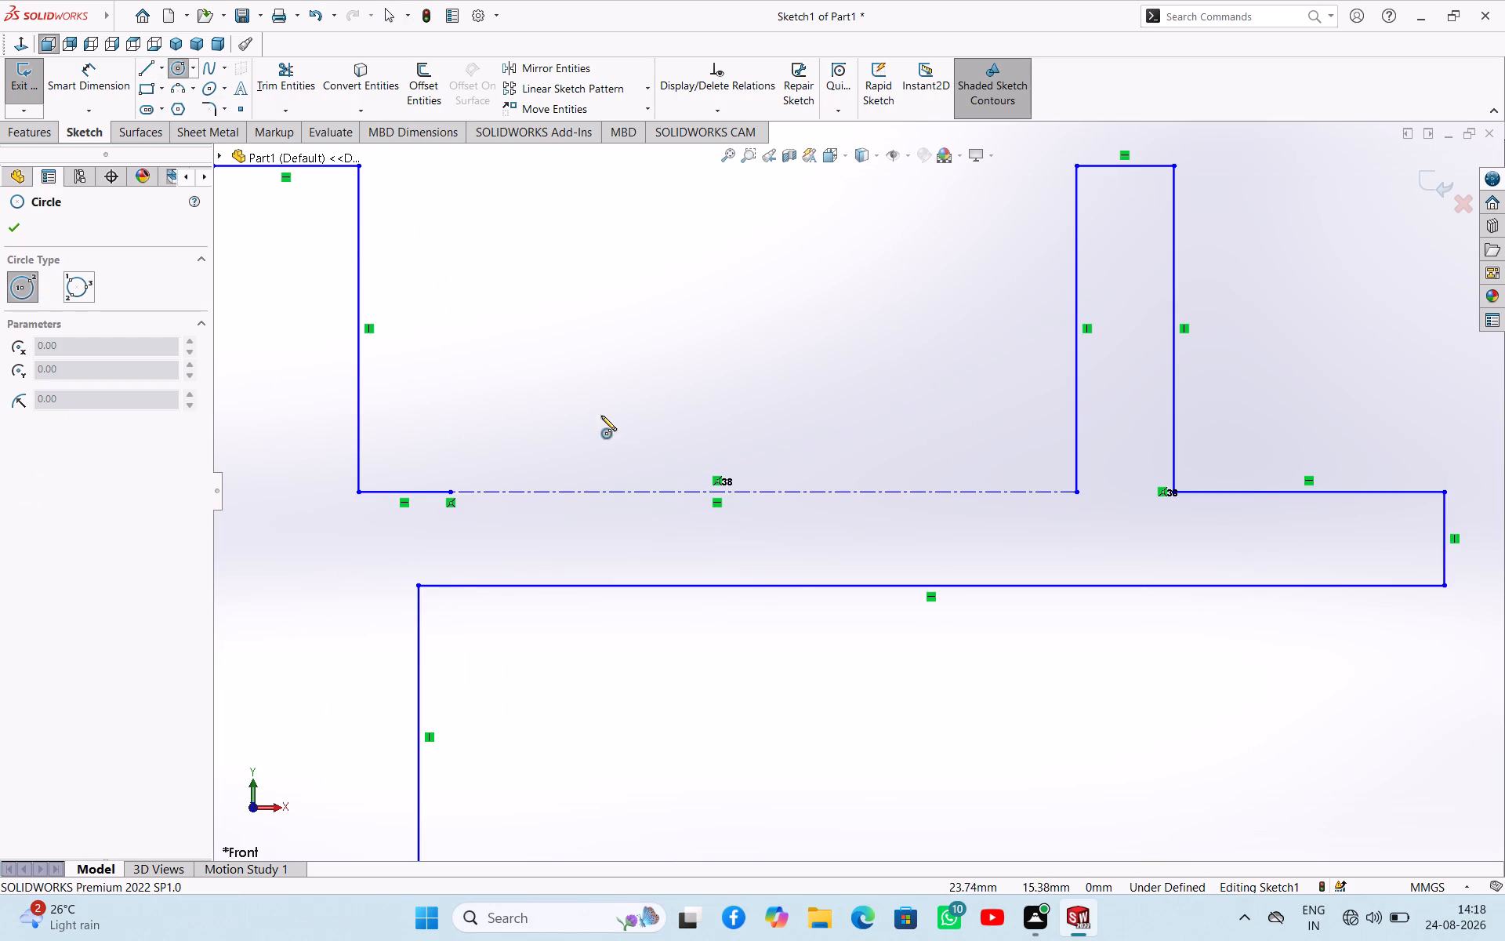
pyautogui.click(719, 492)
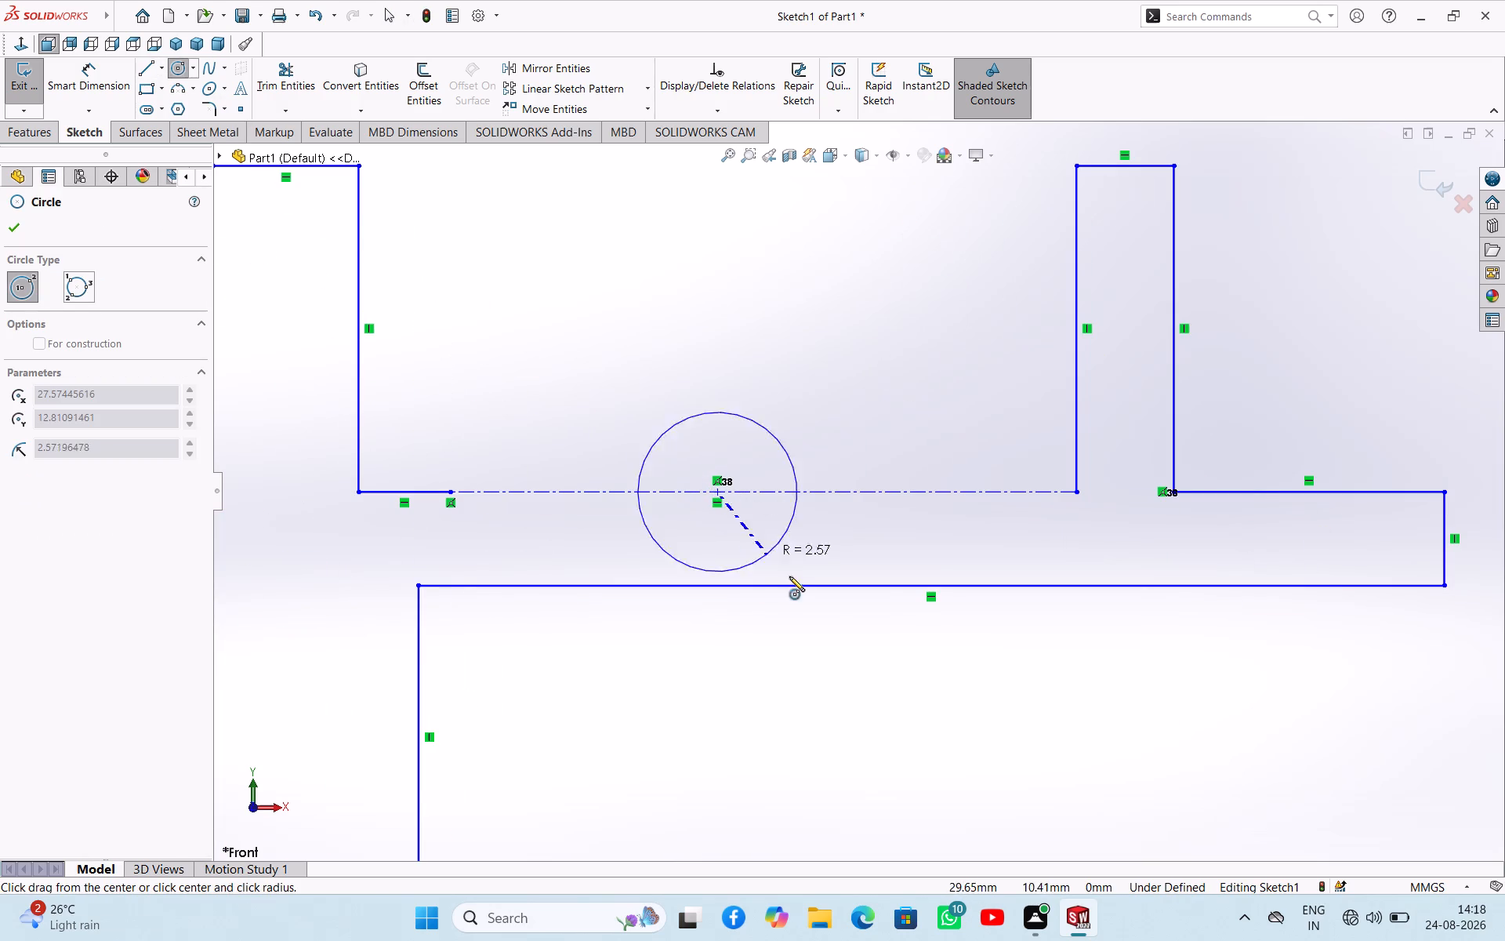
pyautogui.click(821, 631)
pyautogui.rightClick(944, 503)
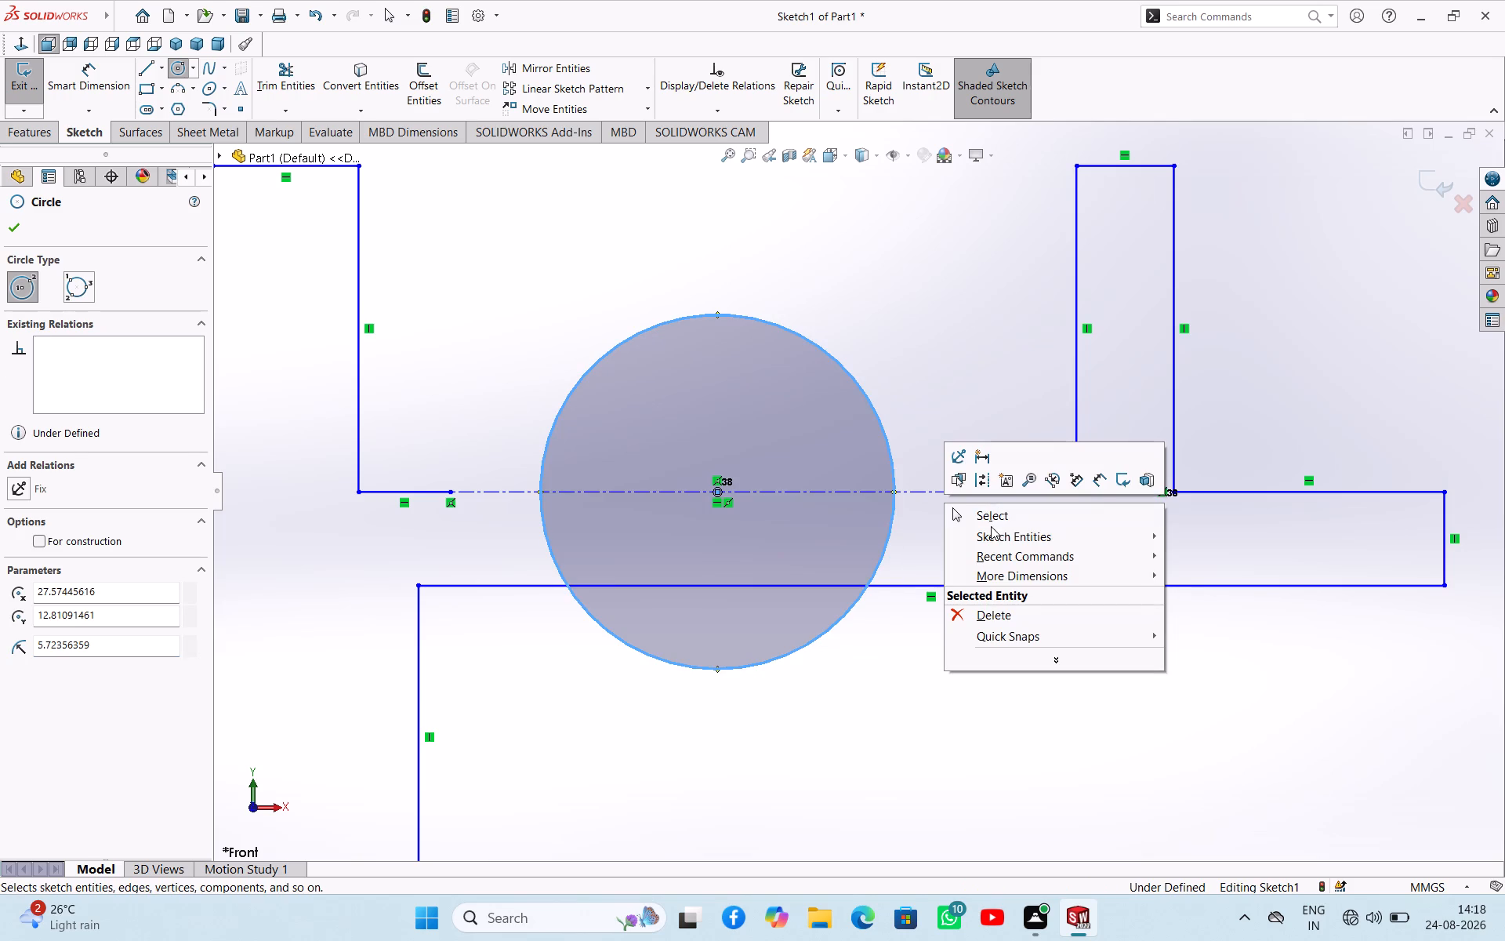
pyautogui.click(989, 518)
# Dimension the circle's diameter as 42.8*2 mm.
pyautogui.moveTo(949, 432); pyautogui.dragTo(948, 293, button='right')
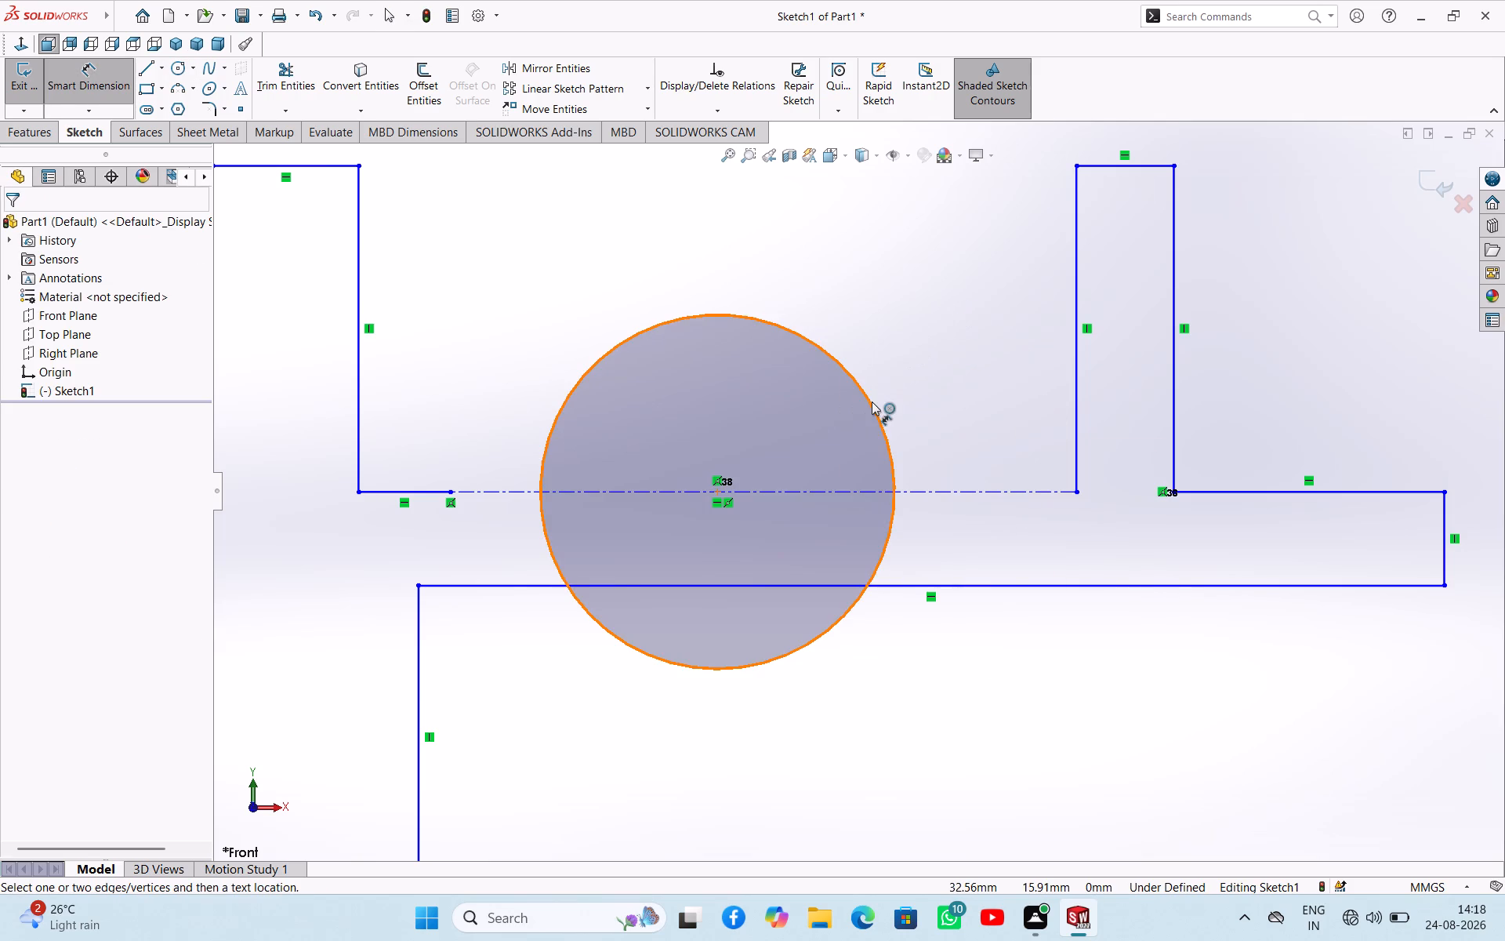
pyautogui.click(871, 403)
pyautogui.click(923, 296)
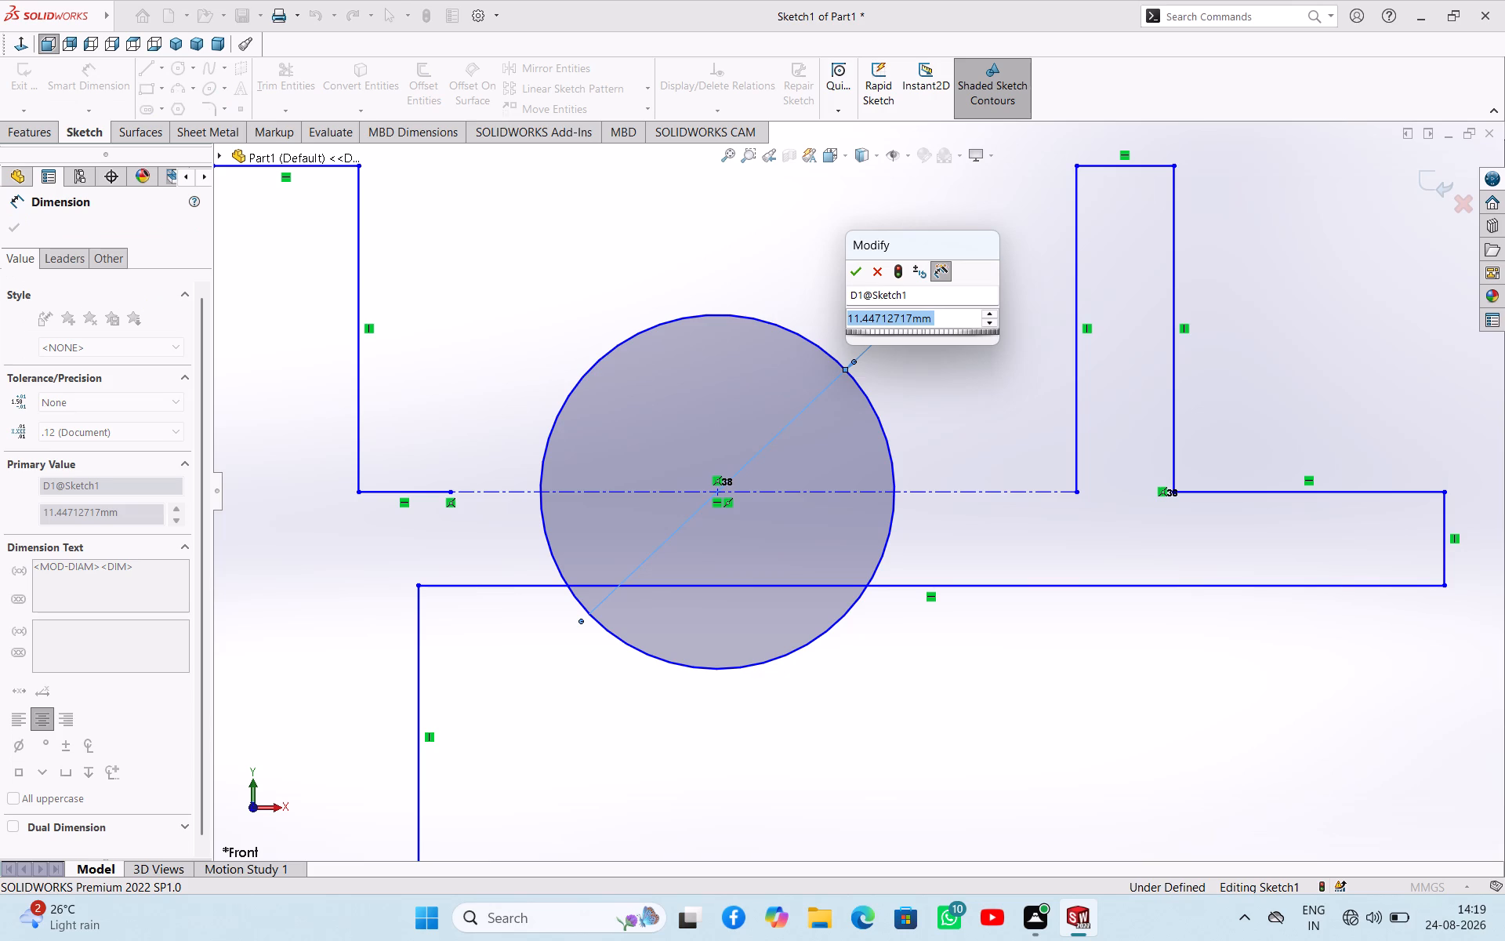
pyautogui.write('42')
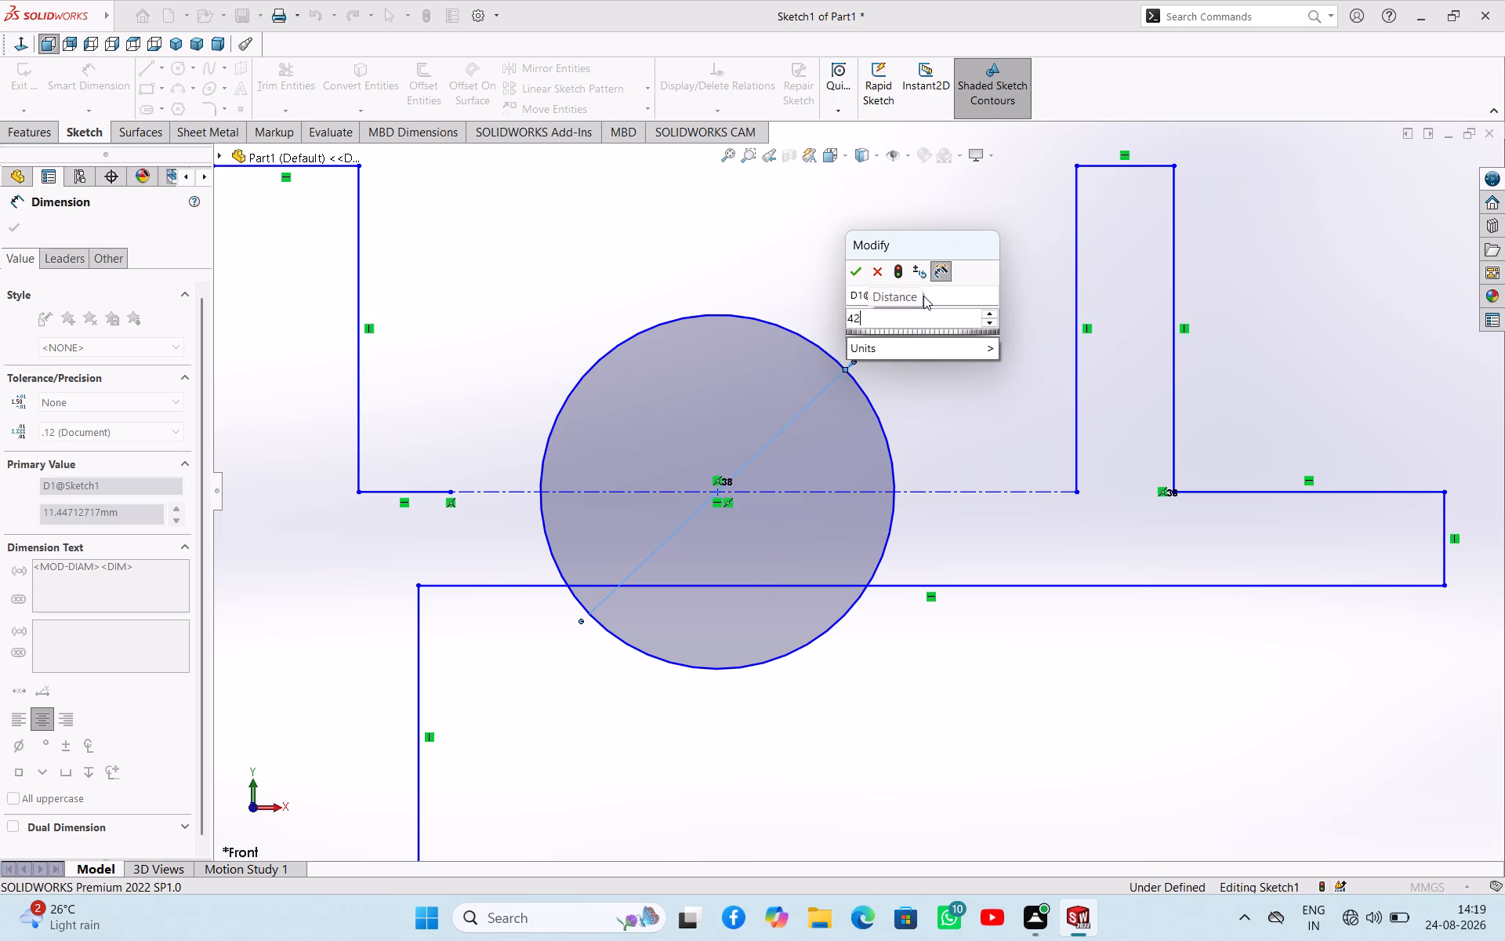
pyautogui.press('.')
pyautogui.write('8*2')
pyautogui.press('Return')
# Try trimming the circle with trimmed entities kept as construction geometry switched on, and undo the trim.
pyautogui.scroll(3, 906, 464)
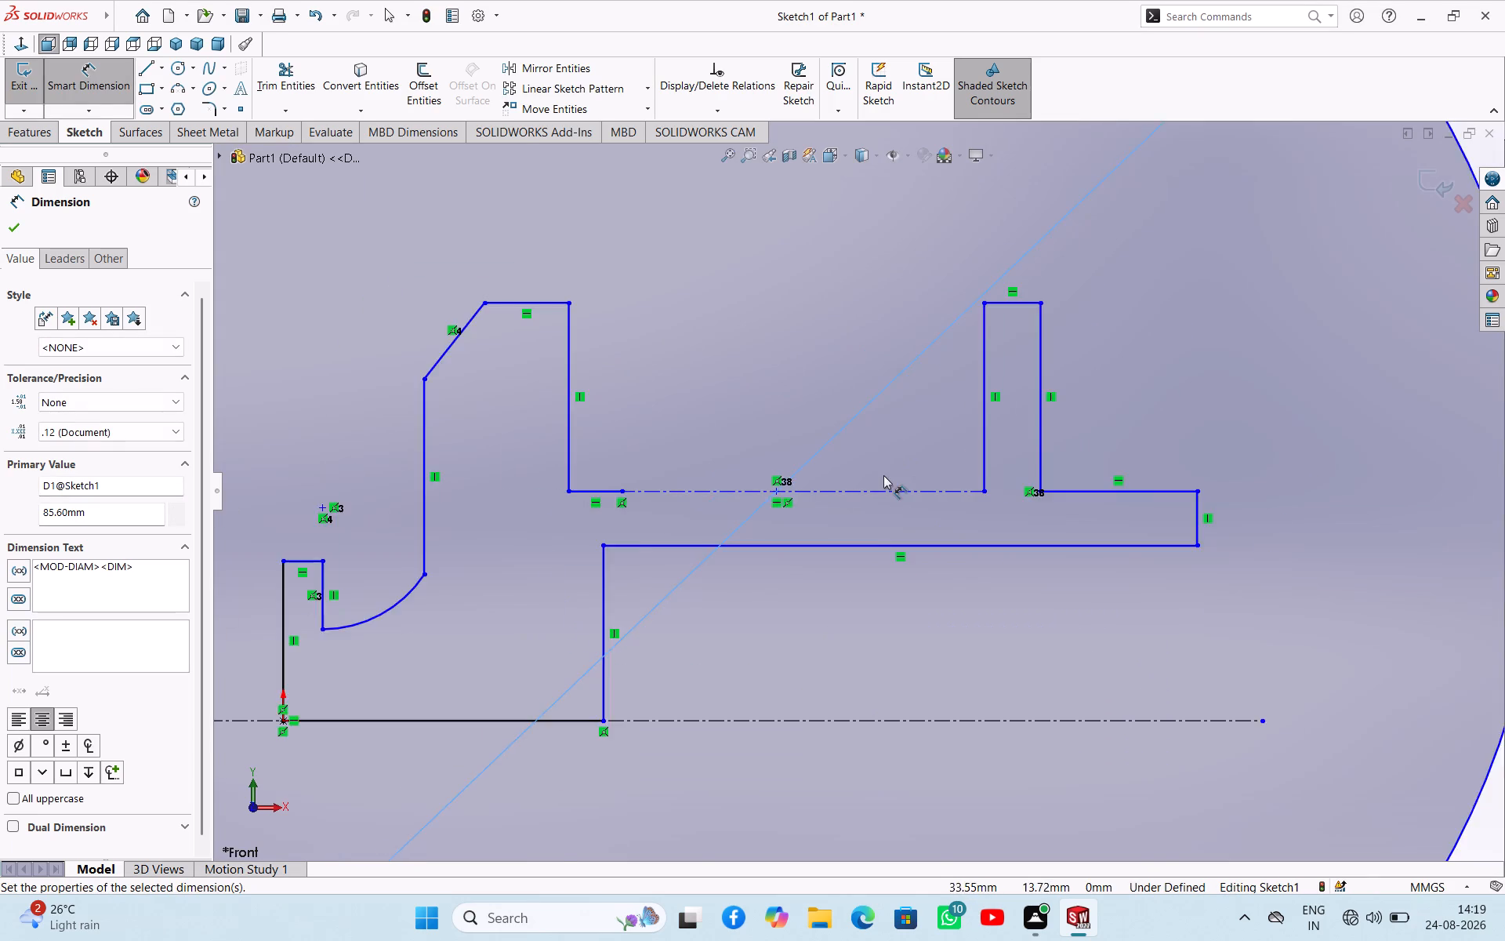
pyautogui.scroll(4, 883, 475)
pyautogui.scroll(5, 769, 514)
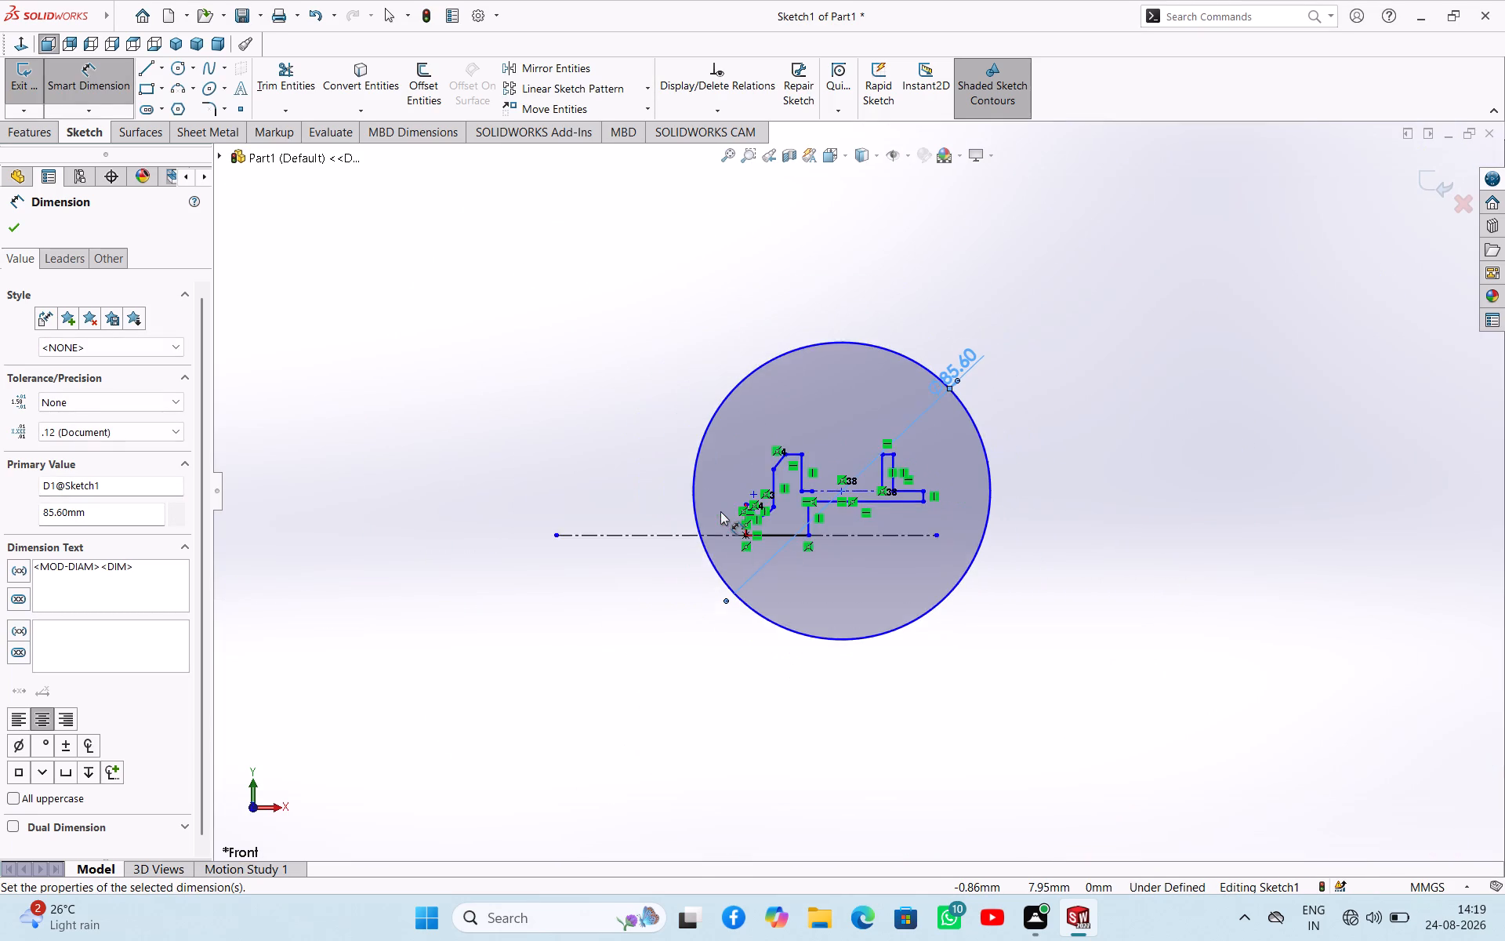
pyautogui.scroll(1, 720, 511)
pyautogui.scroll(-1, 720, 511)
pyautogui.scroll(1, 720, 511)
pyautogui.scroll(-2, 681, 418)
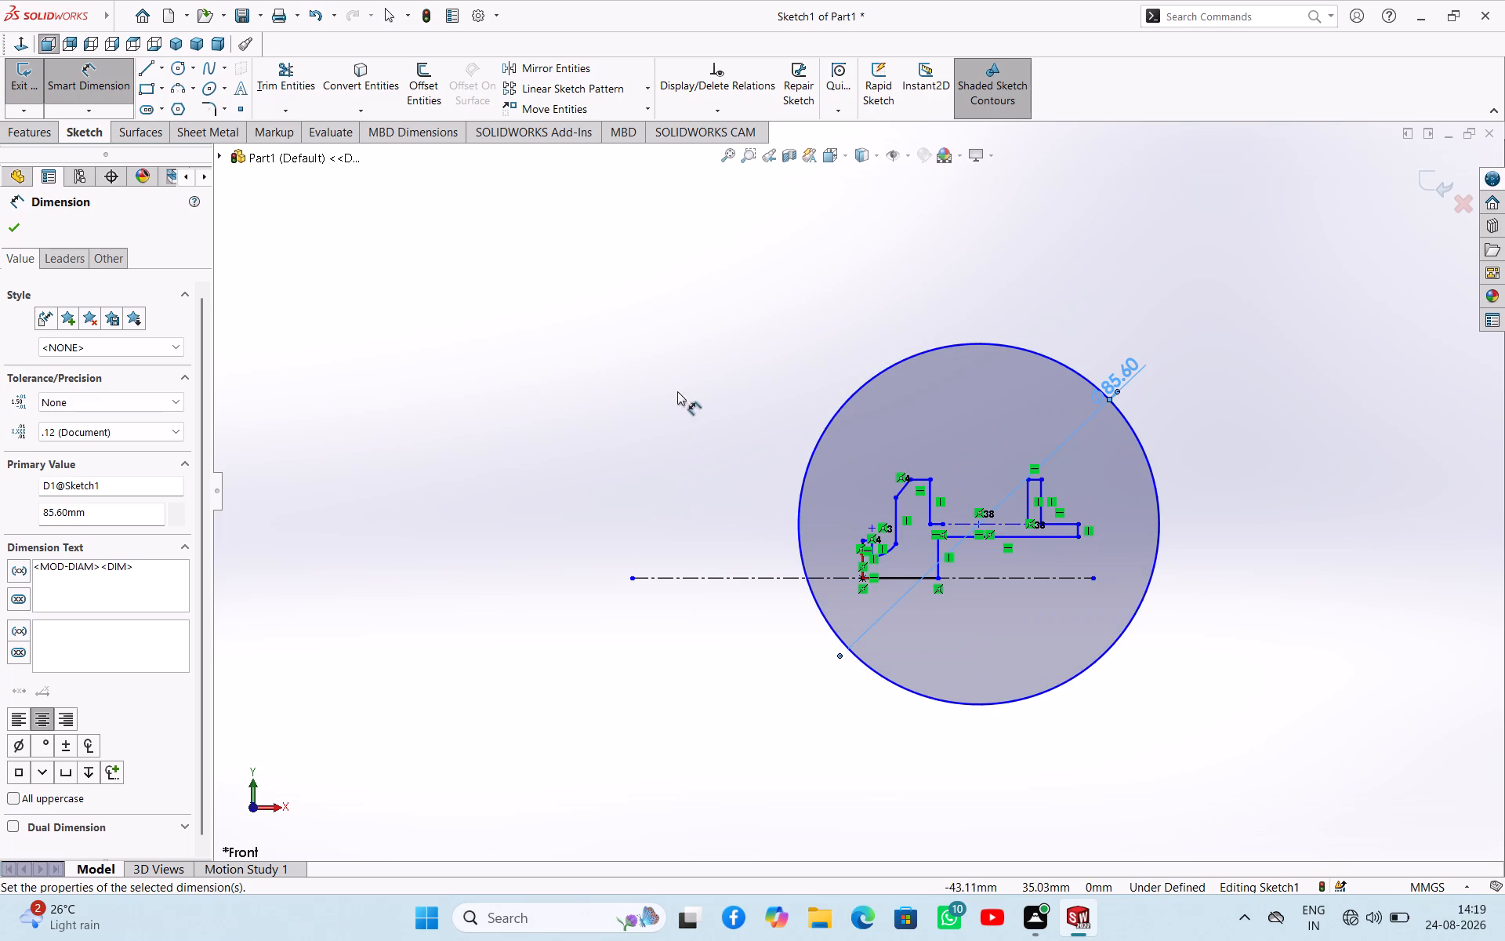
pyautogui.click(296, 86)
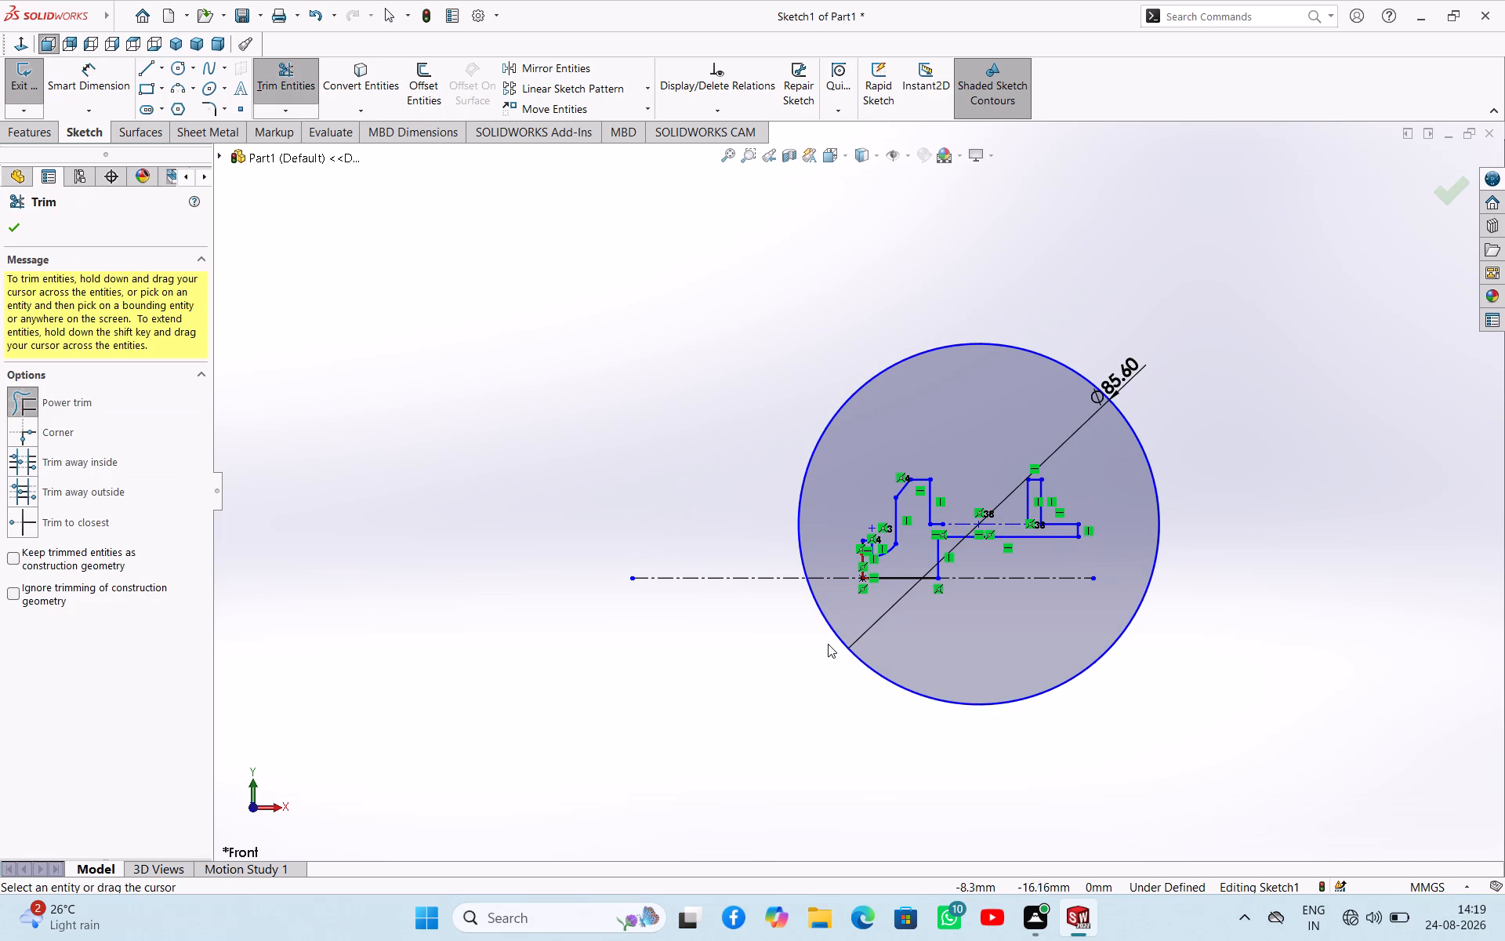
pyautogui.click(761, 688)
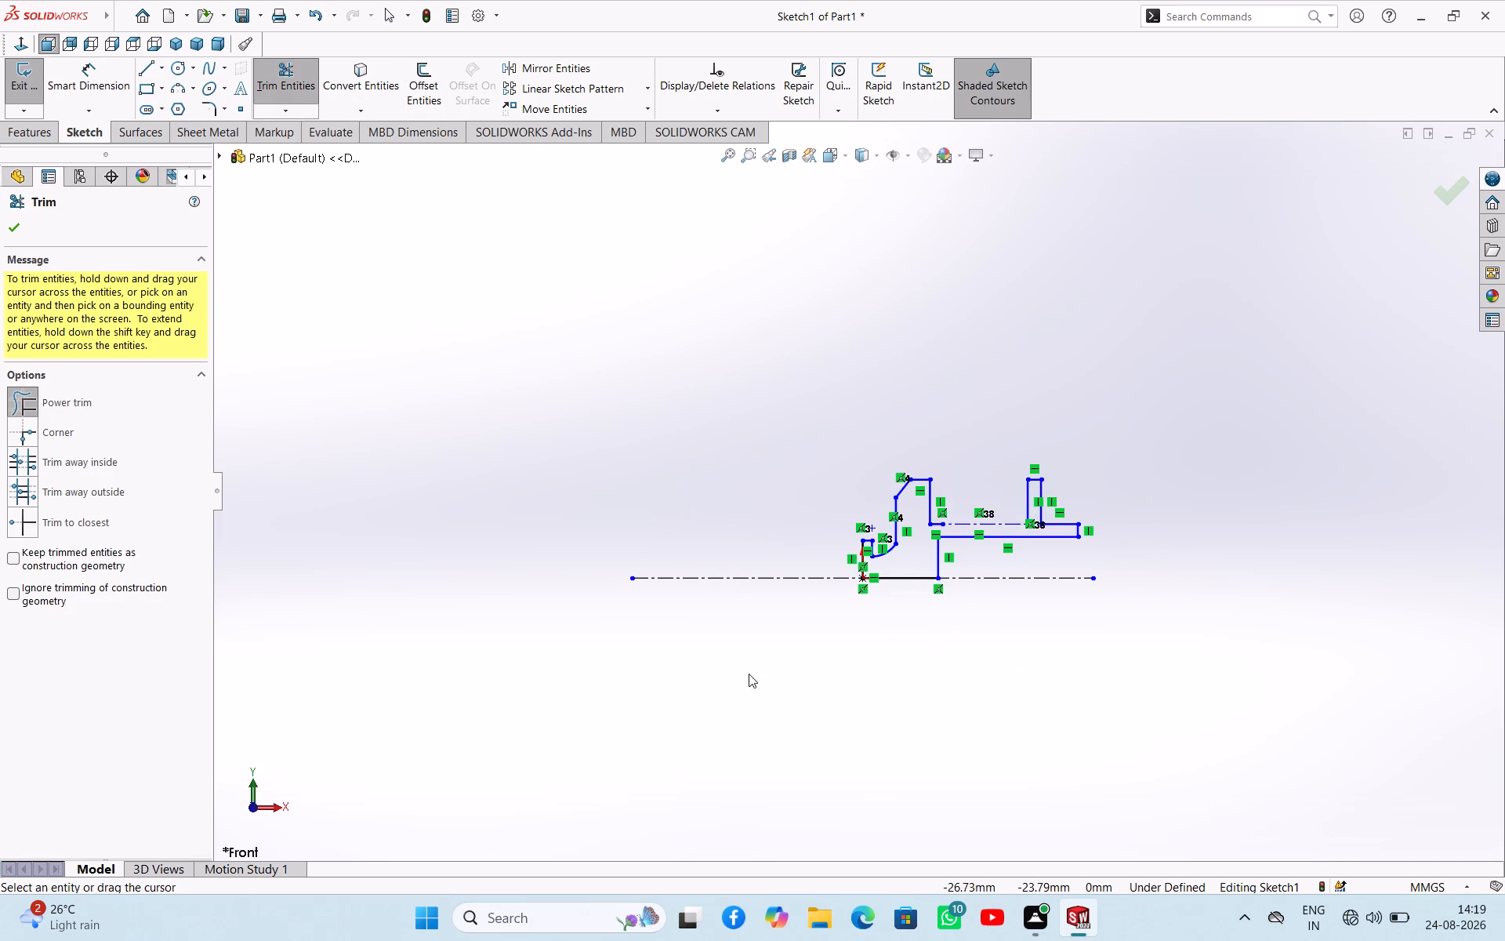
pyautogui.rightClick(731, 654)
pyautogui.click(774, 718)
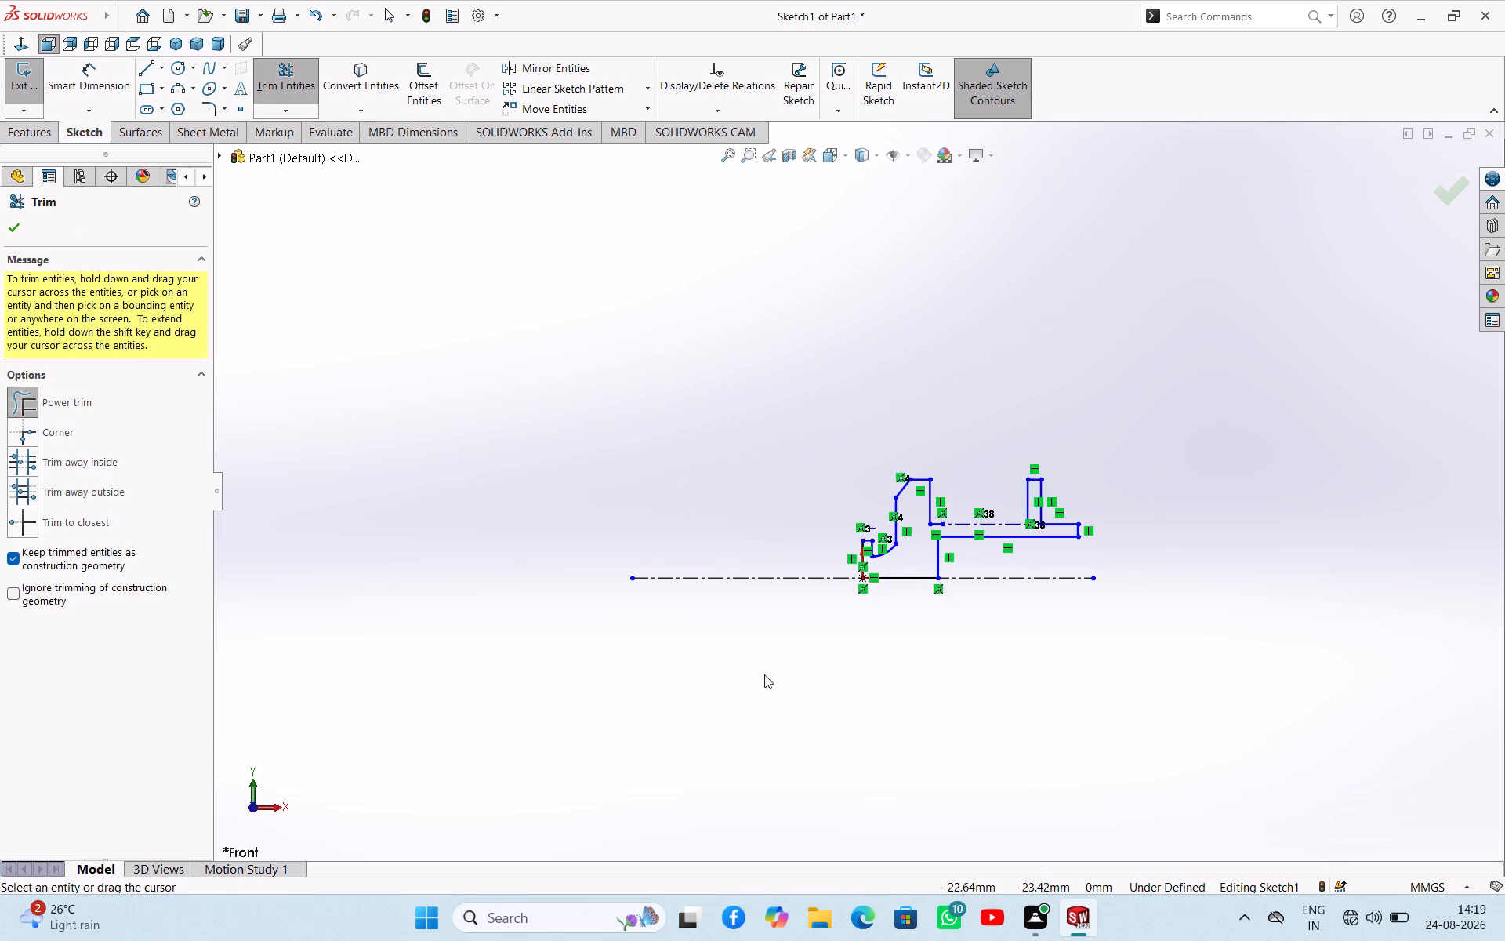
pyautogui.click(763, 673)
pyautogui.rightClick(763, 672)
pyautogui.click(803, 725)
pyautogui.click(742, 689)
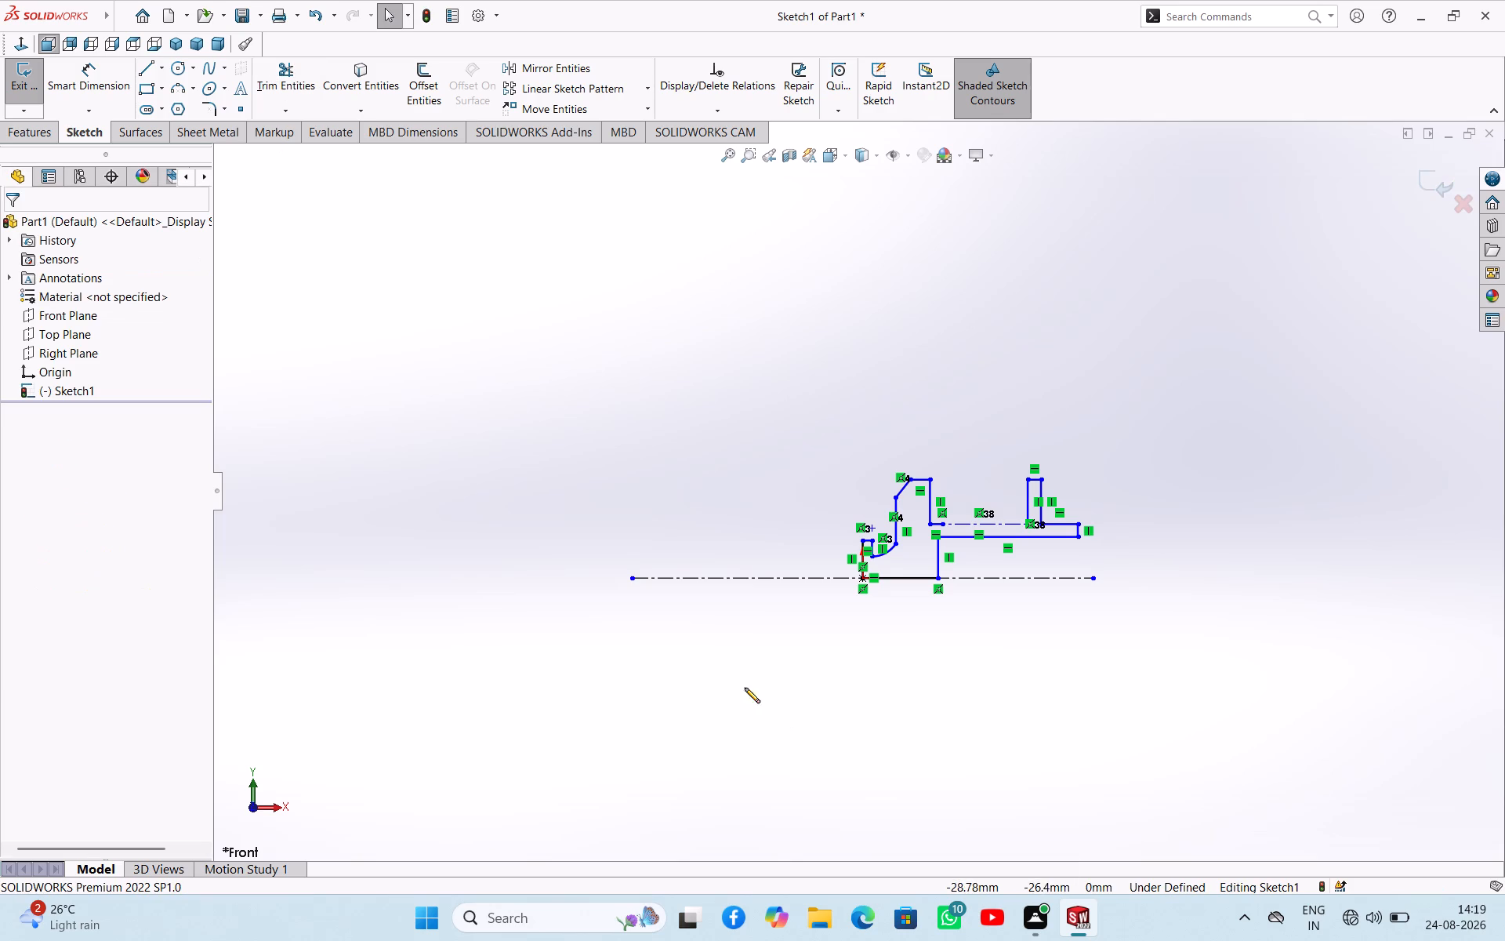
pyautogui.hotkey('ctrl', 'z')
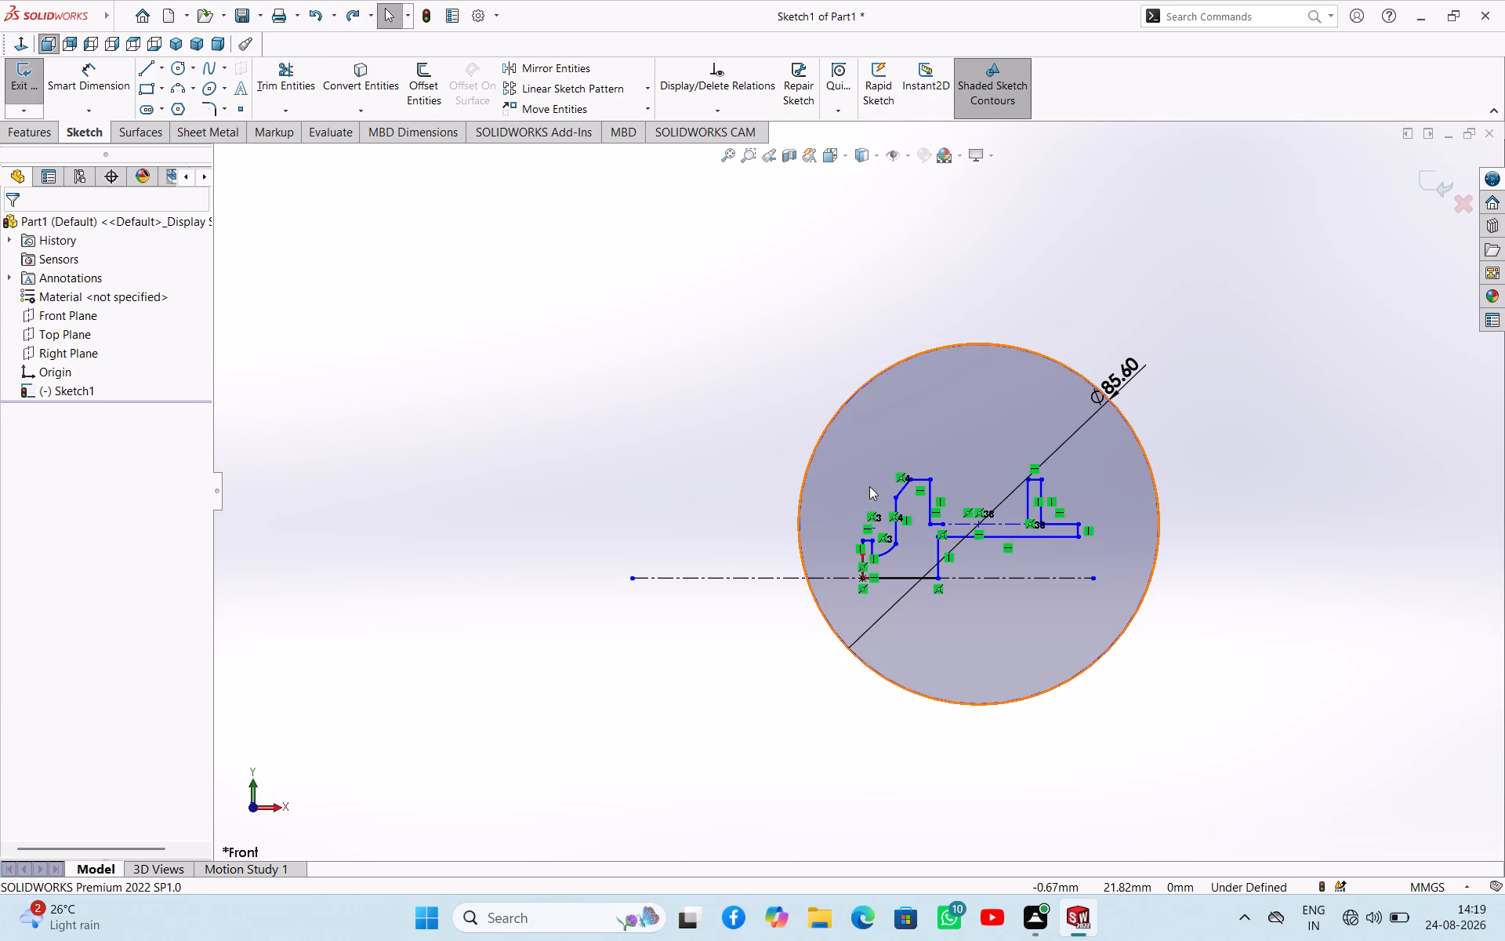
# Lengthen the lower centerline so that both of its ends extend beyond the circle.
pyautogui.moveTo(1094, 579); pyautogui.dragTo(1253, 581)
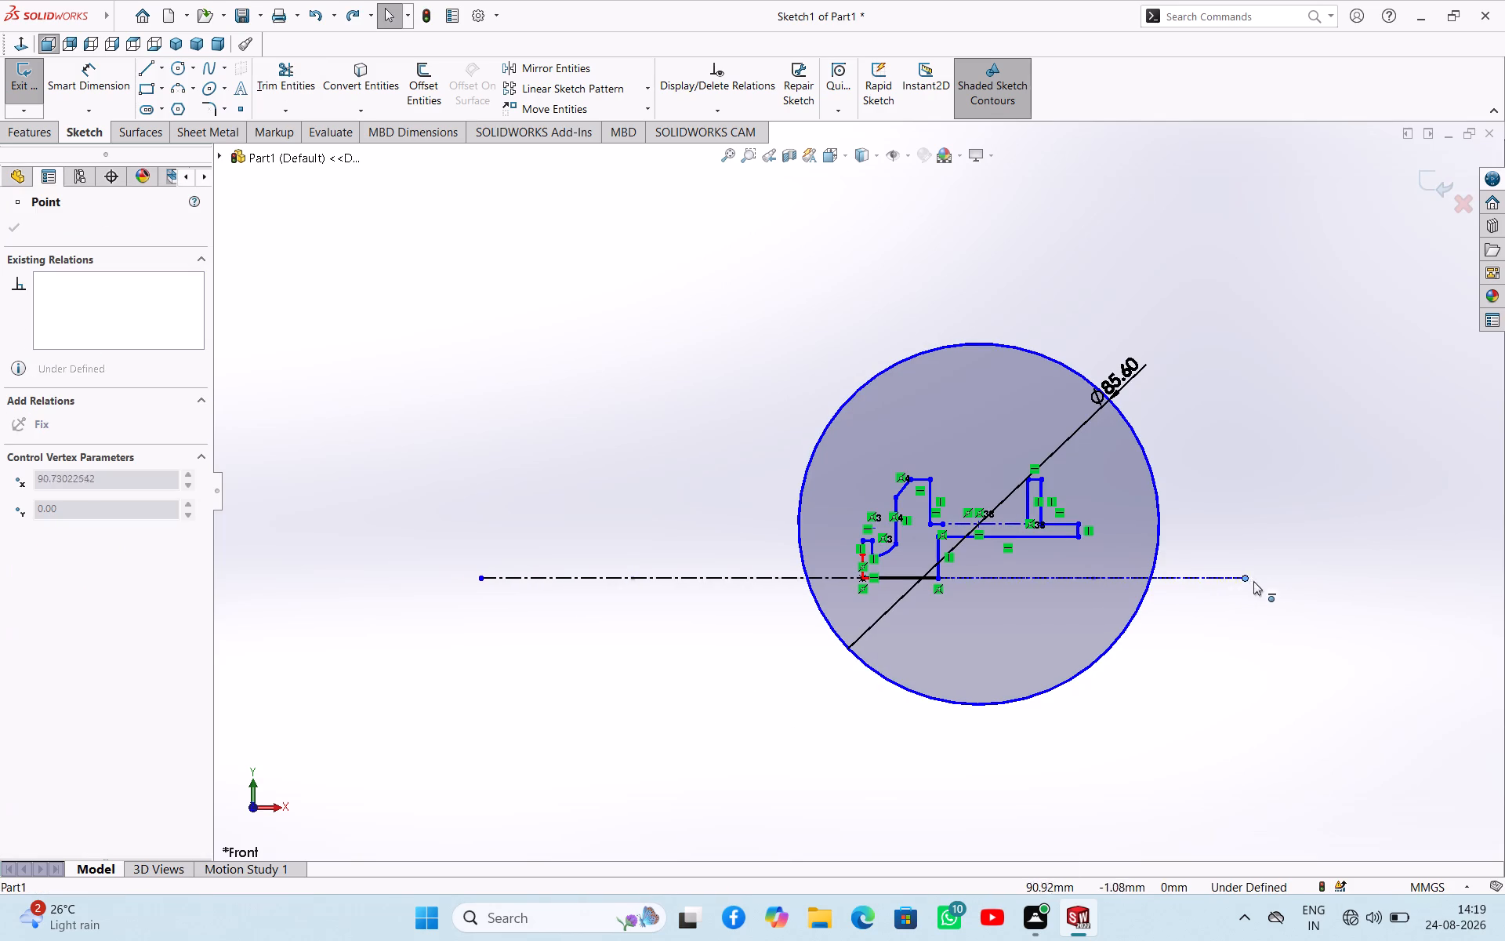
pyautogui.moveTo(1253, 581); pyautogui.dragTo(1264, 579)
pyautogui.click(705, 771)
# Trim the circle's portion below the lower centerline, keeping it as construction geometry.
pyautogui.rightClick(694, 790)
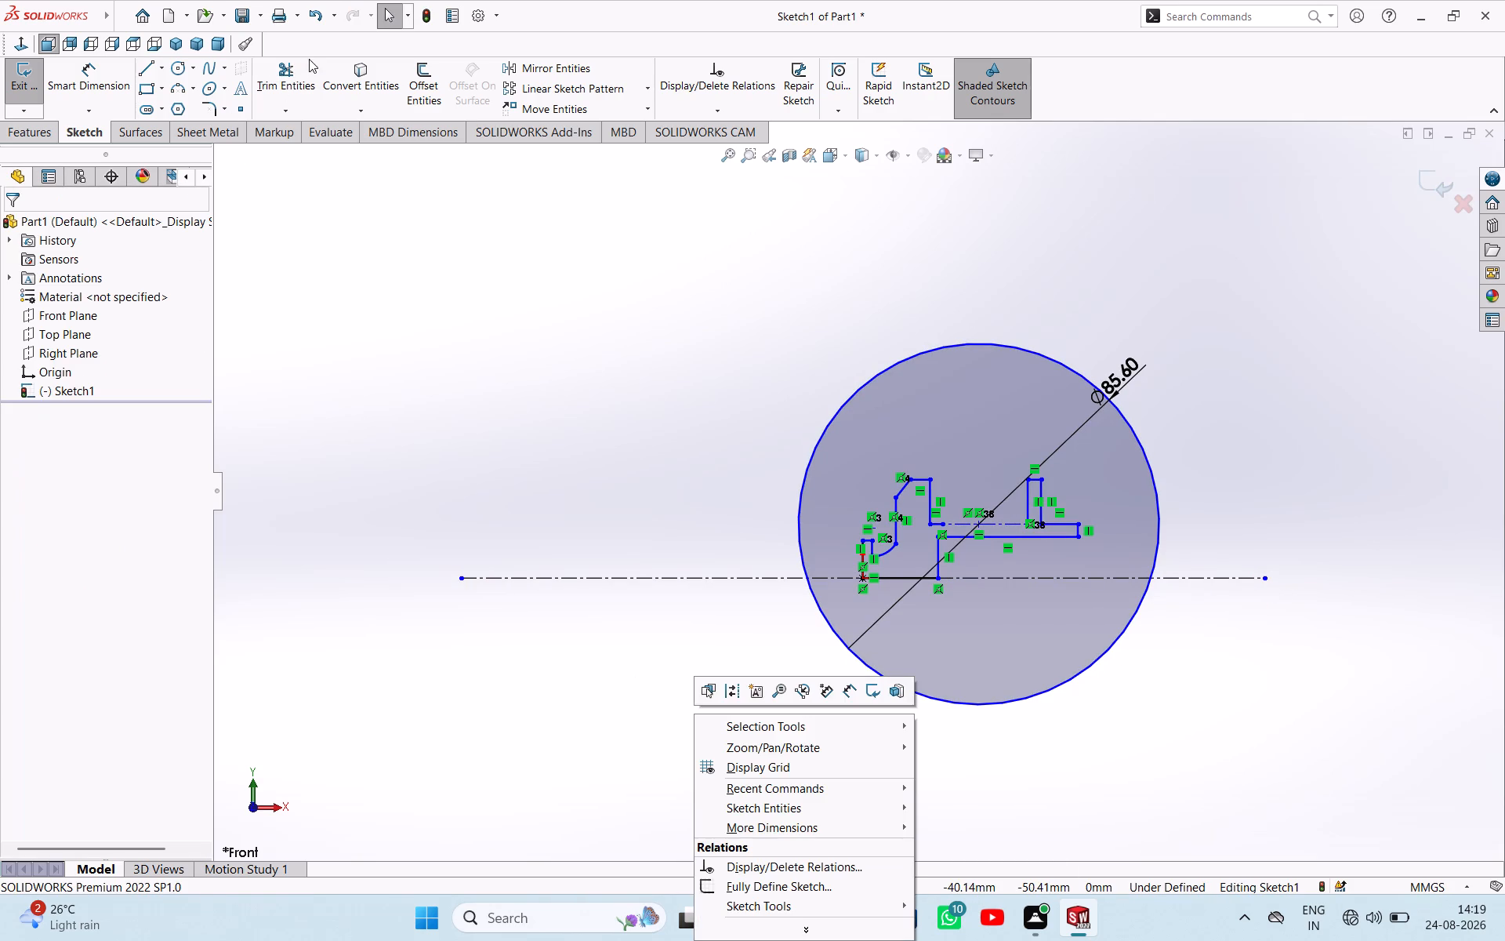
pyautogui.click(288, 74)
pyautogui.moveTo(807, 713); pyautogui.dragTo(911, 636)
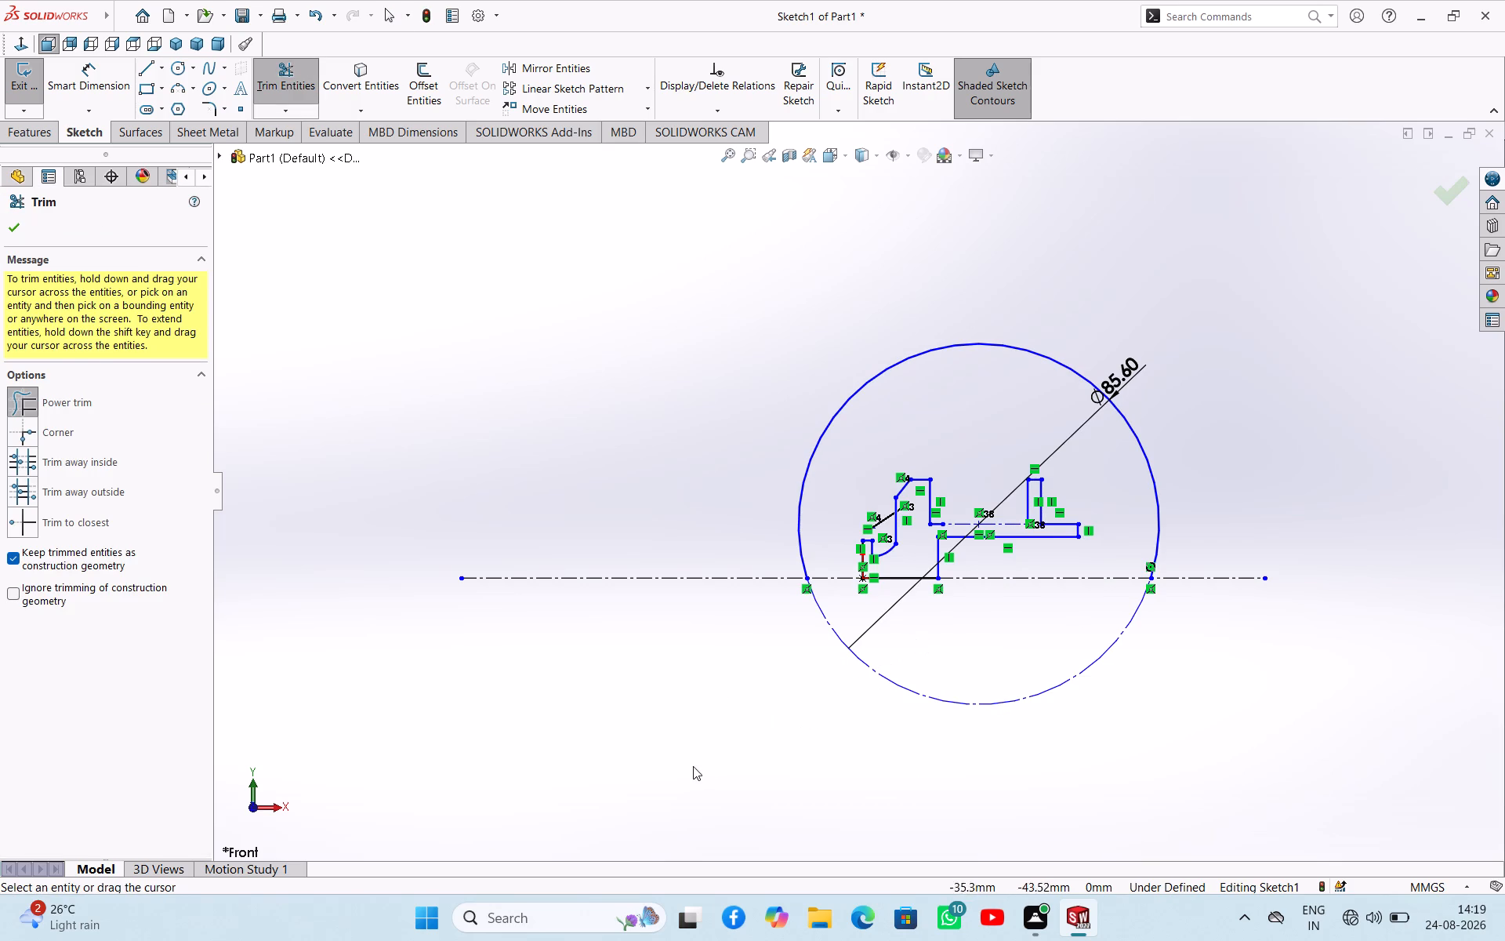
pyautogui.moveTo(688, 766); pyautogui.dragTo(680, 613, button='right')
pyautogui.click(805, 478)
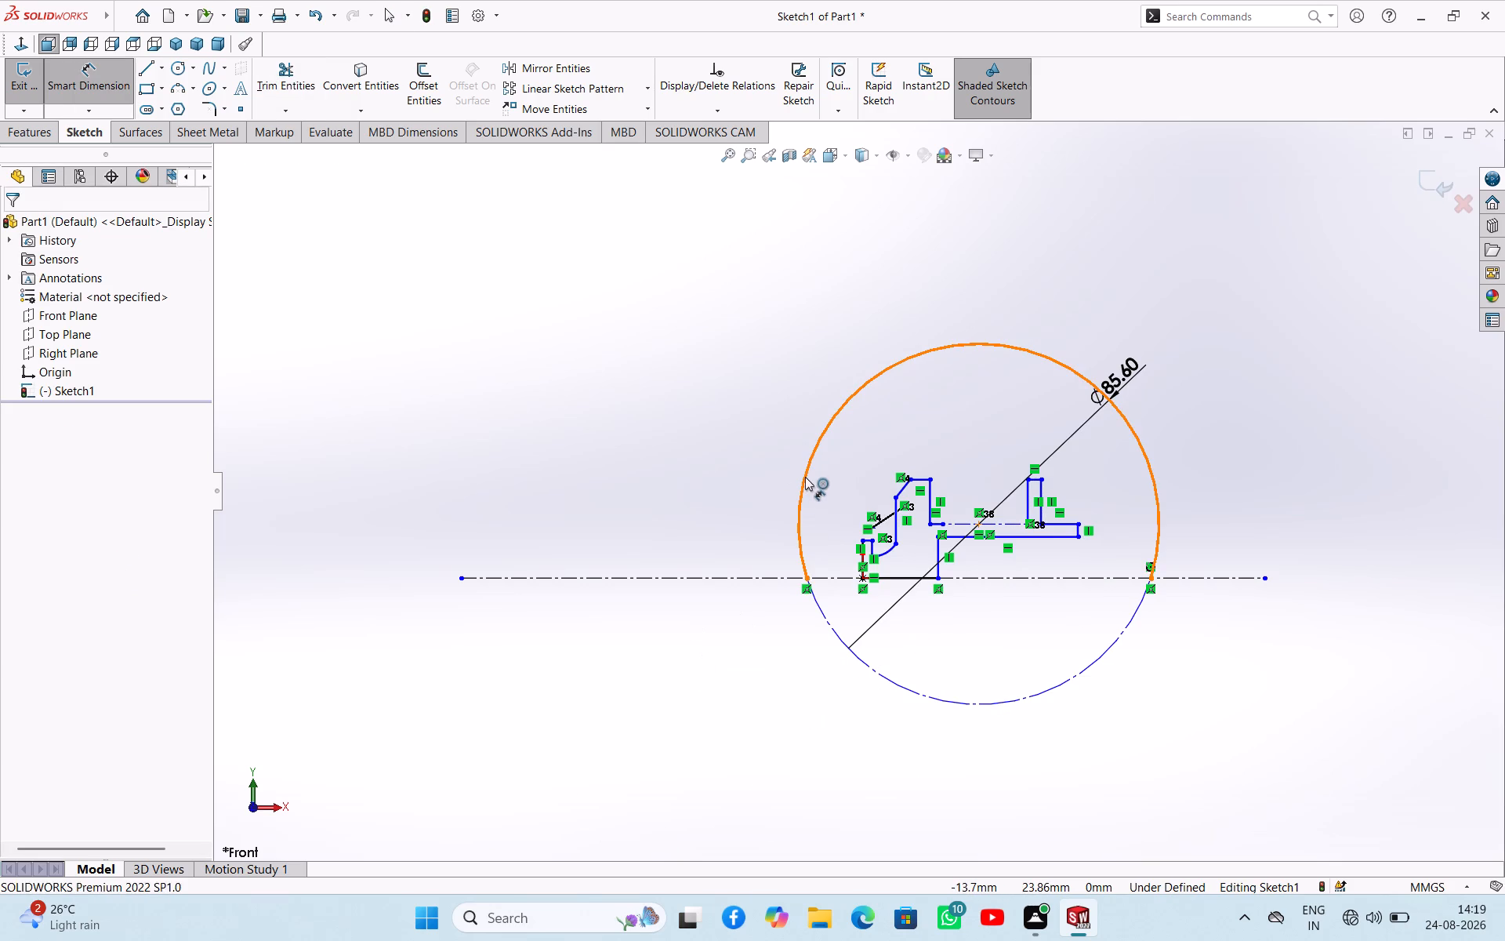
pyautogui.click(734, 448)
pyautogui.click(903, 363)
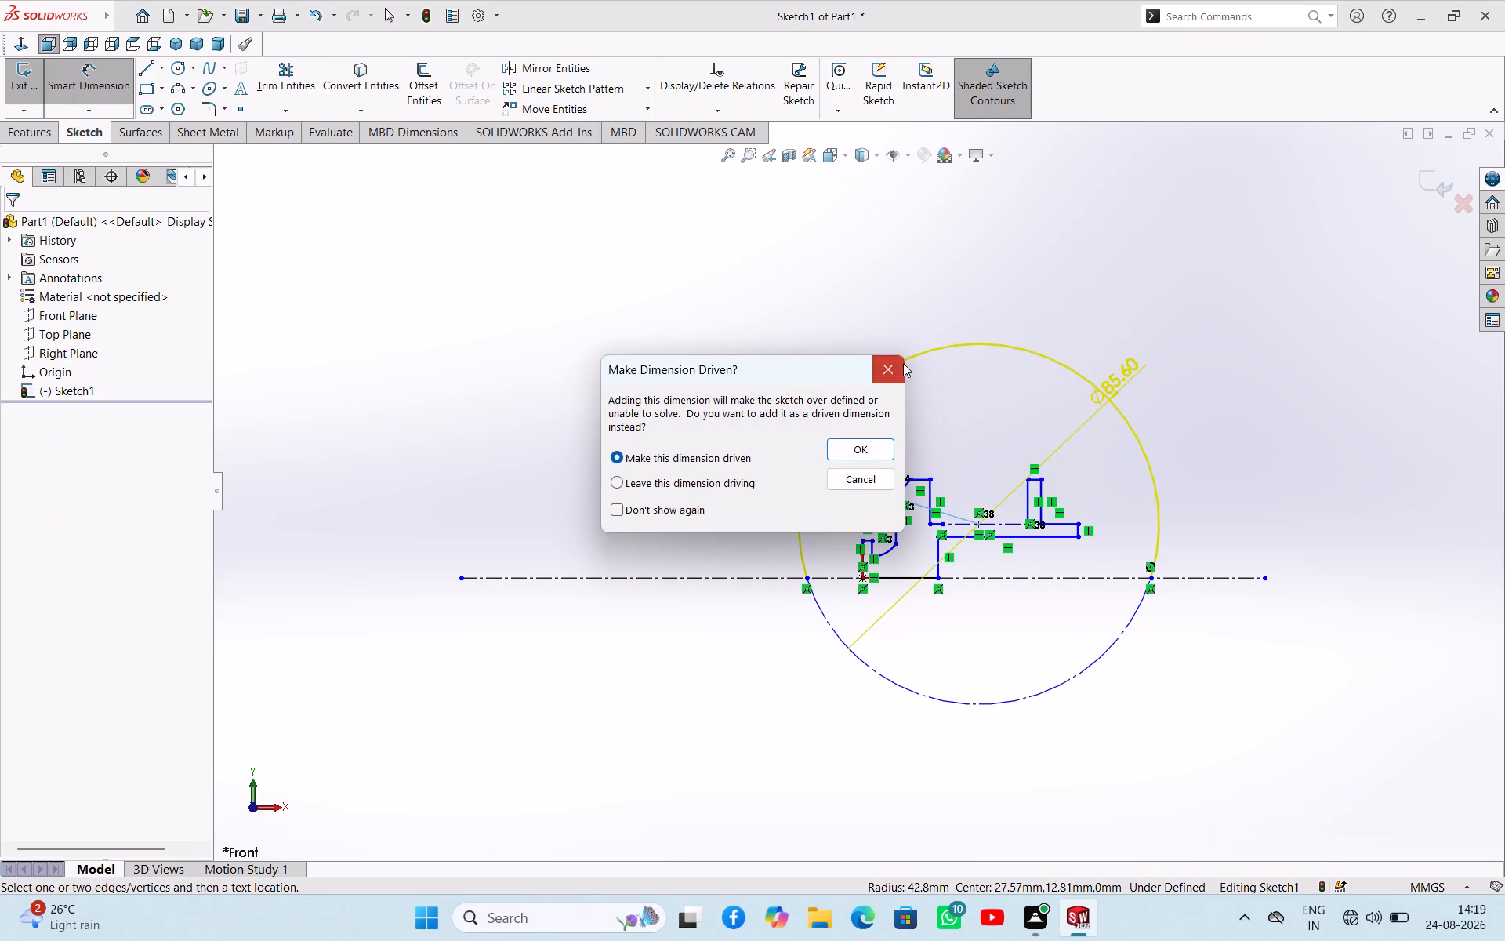
# Turn off keeping trimmed entities as construction geometry and trim away the construction arc below the lower centerline.
pyautogui.click(291, 80)
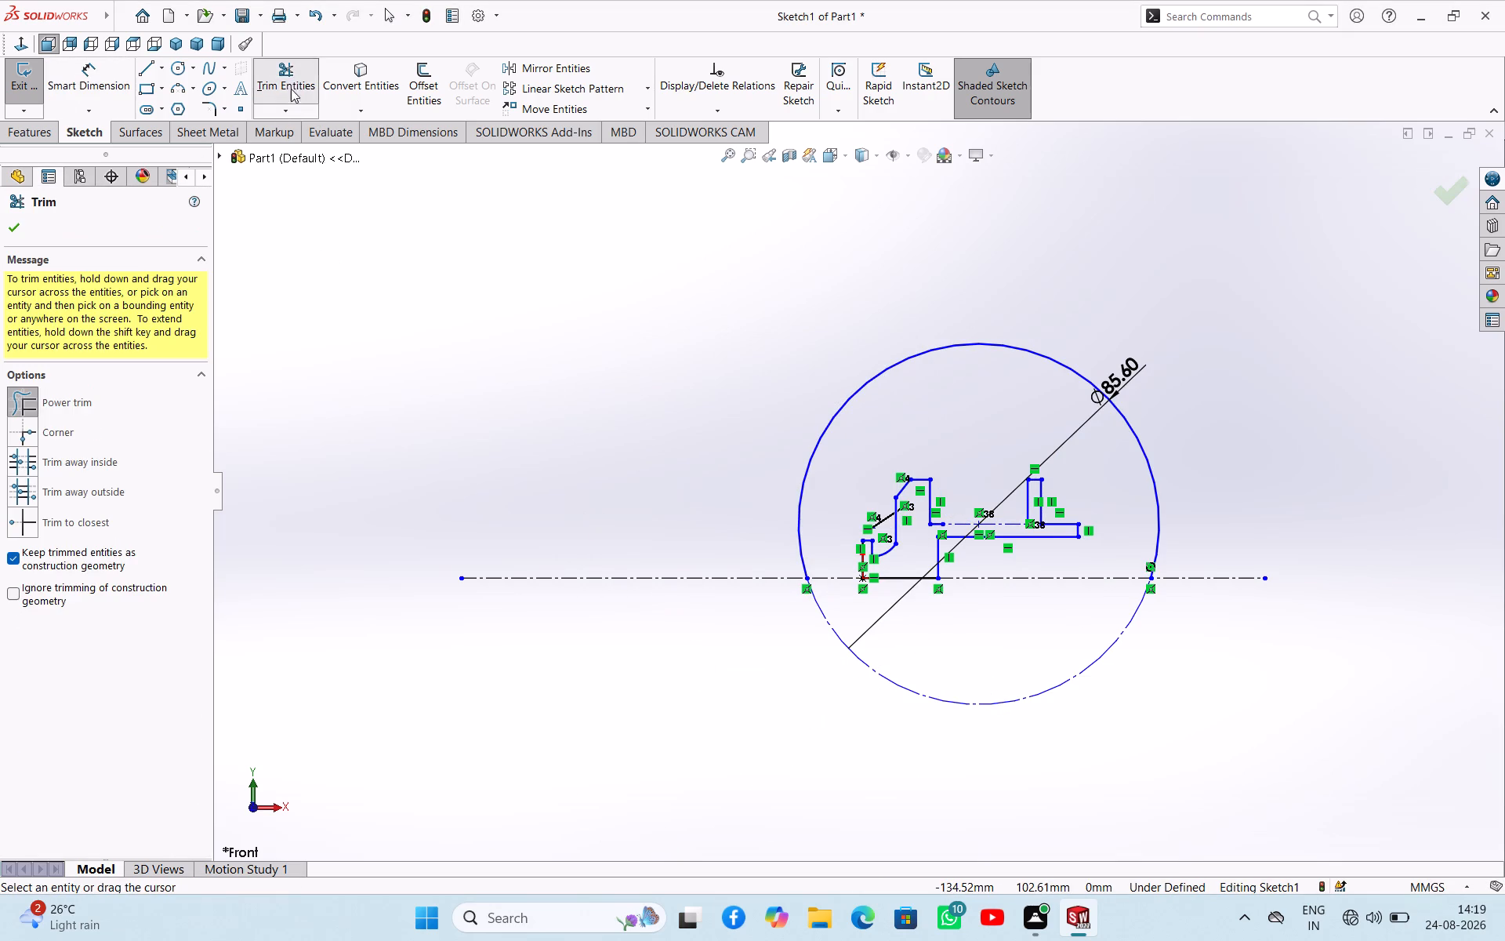
pyautogui.click(35, 395)
pyautogui.moveTo(826, 687); pyautogui.dragTo(938, 675)
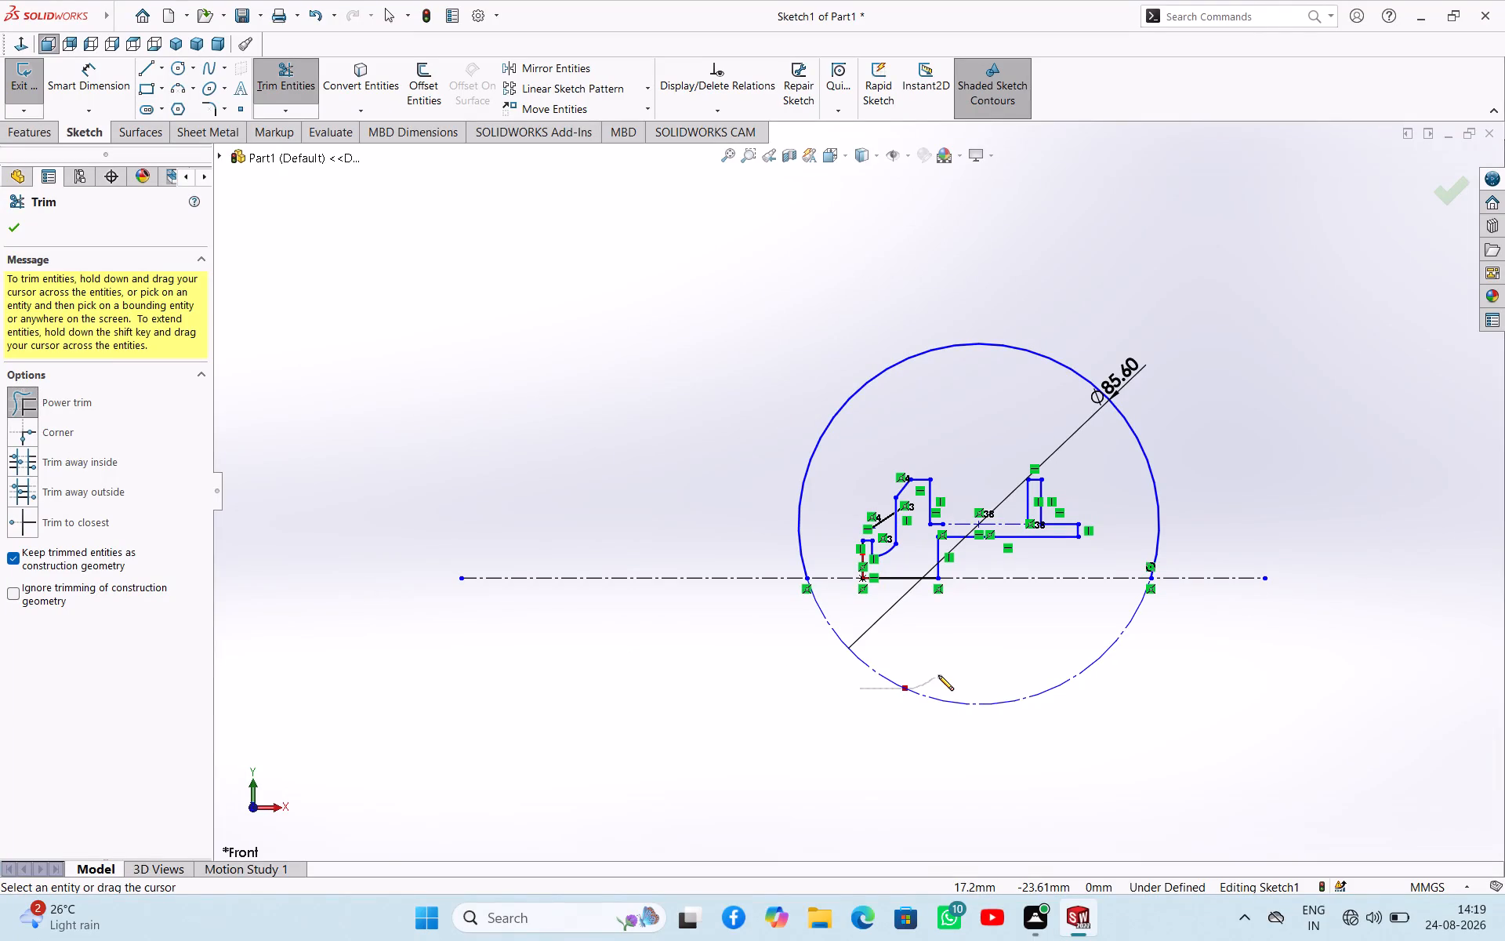
pyautogui.moveTo(938, 675); pyautogui.dragTo(940, 675)
pyautogui.moveTo(1024, 663); pyautogui.dragTo(1057, 717)
pyautogui.rightClick(666, 747)
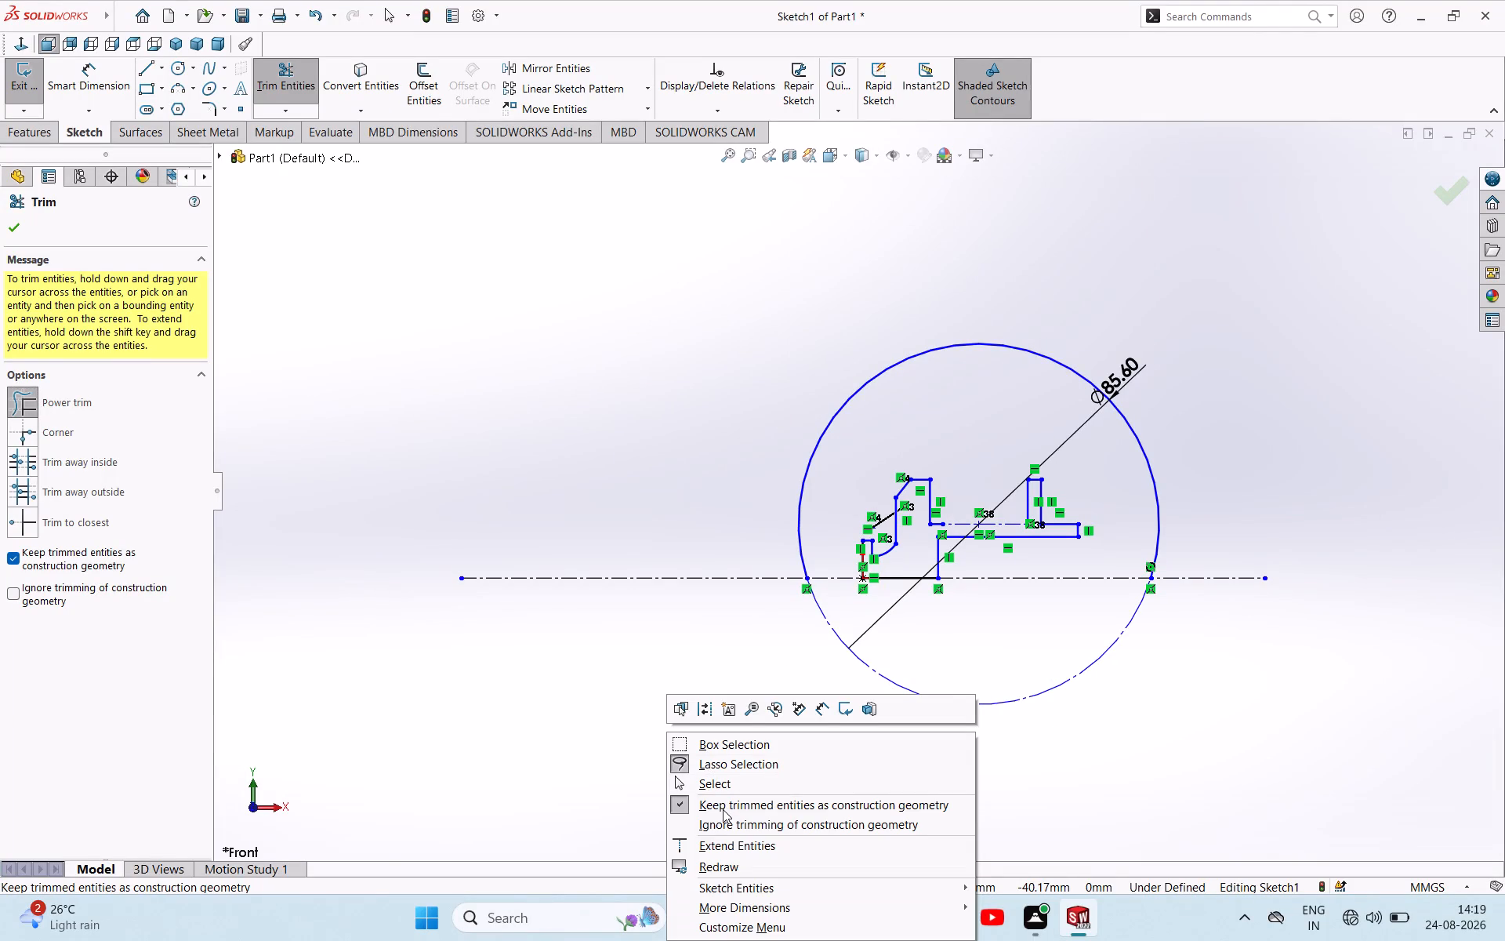
pyautogui.click(722, 810)
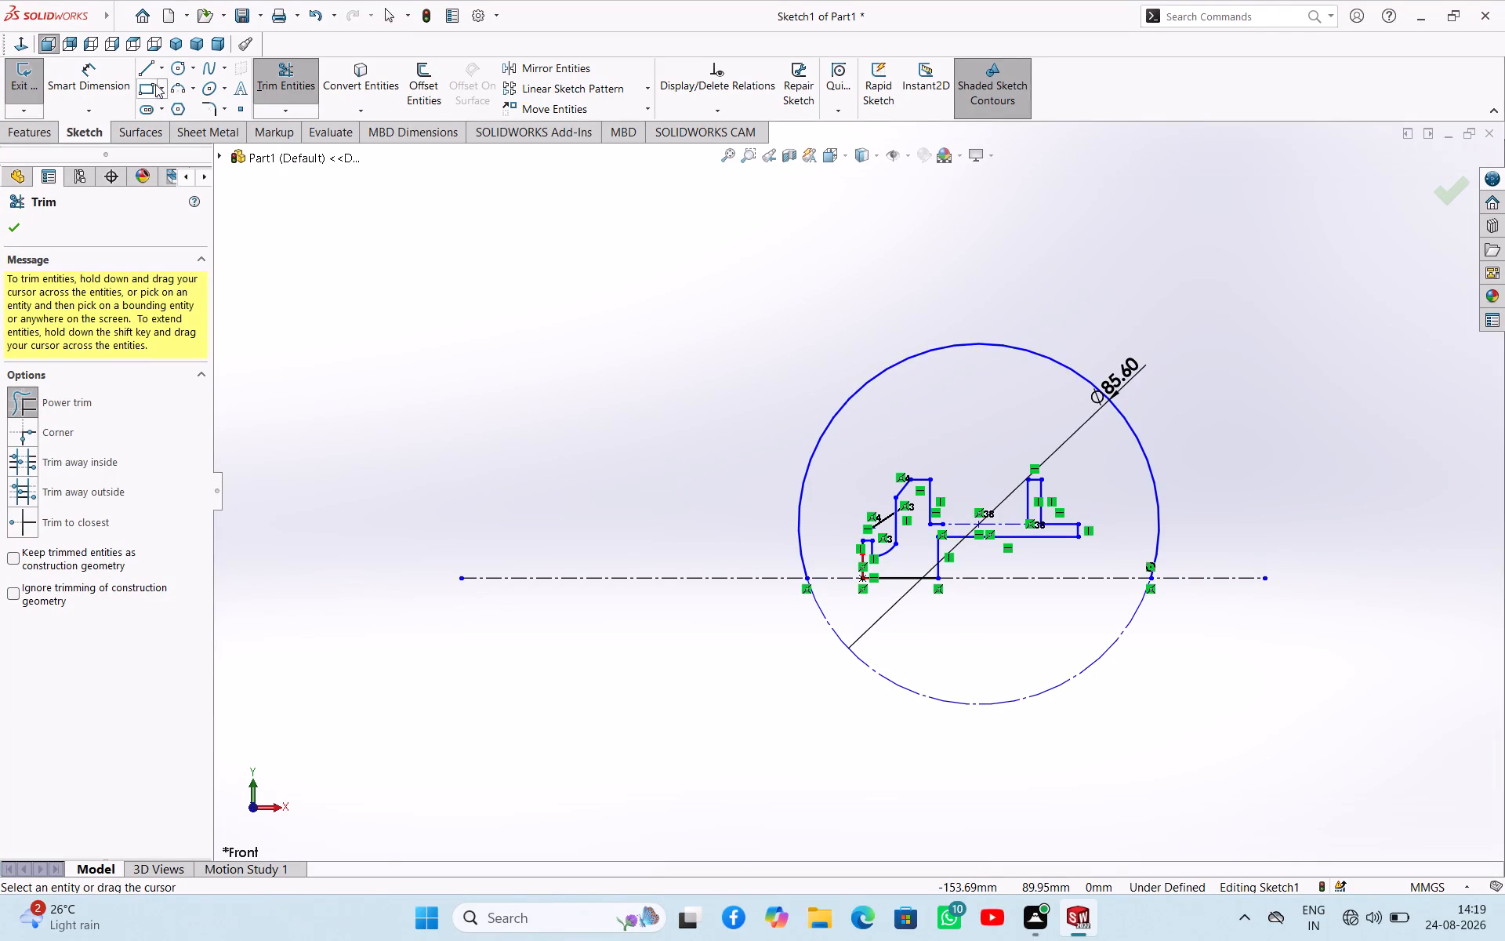
pyautogui.moveTo(808, 790); pyautogui.dragTo(978, 676)
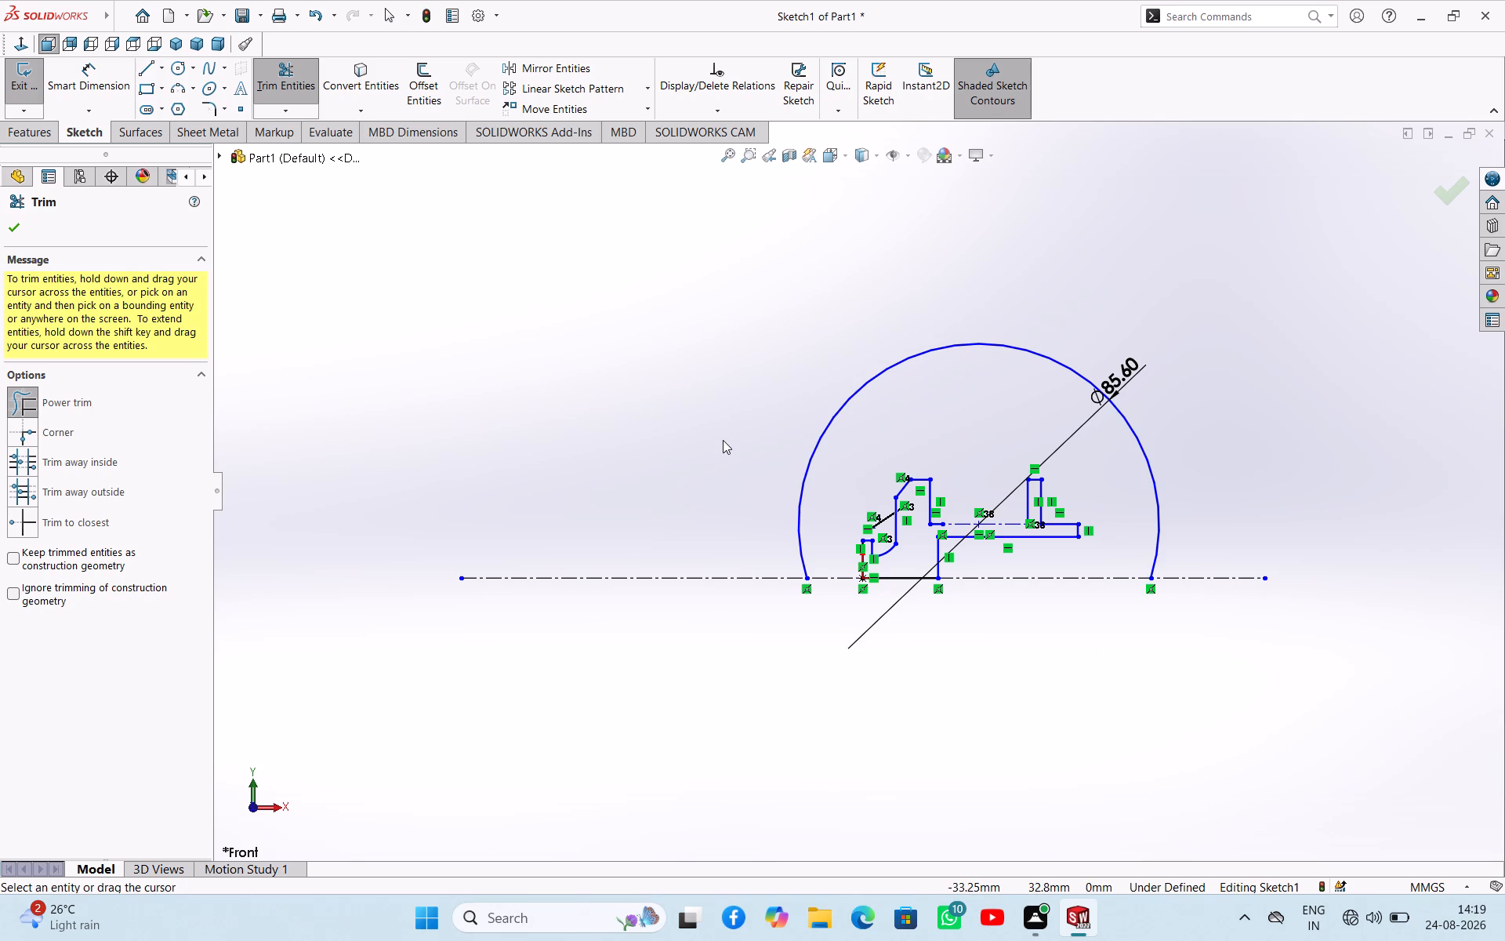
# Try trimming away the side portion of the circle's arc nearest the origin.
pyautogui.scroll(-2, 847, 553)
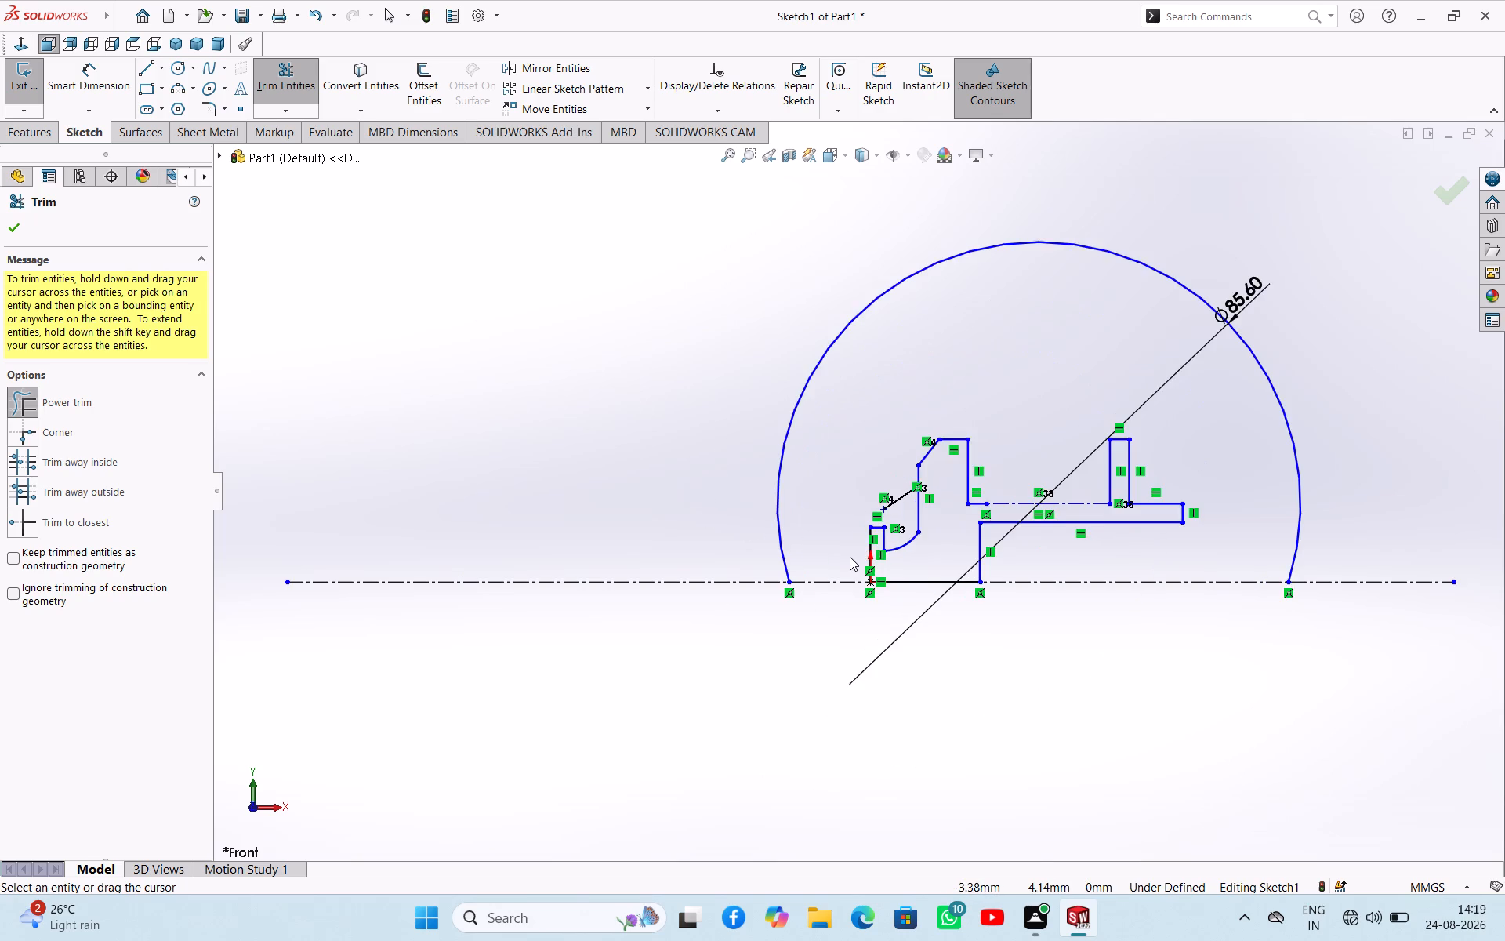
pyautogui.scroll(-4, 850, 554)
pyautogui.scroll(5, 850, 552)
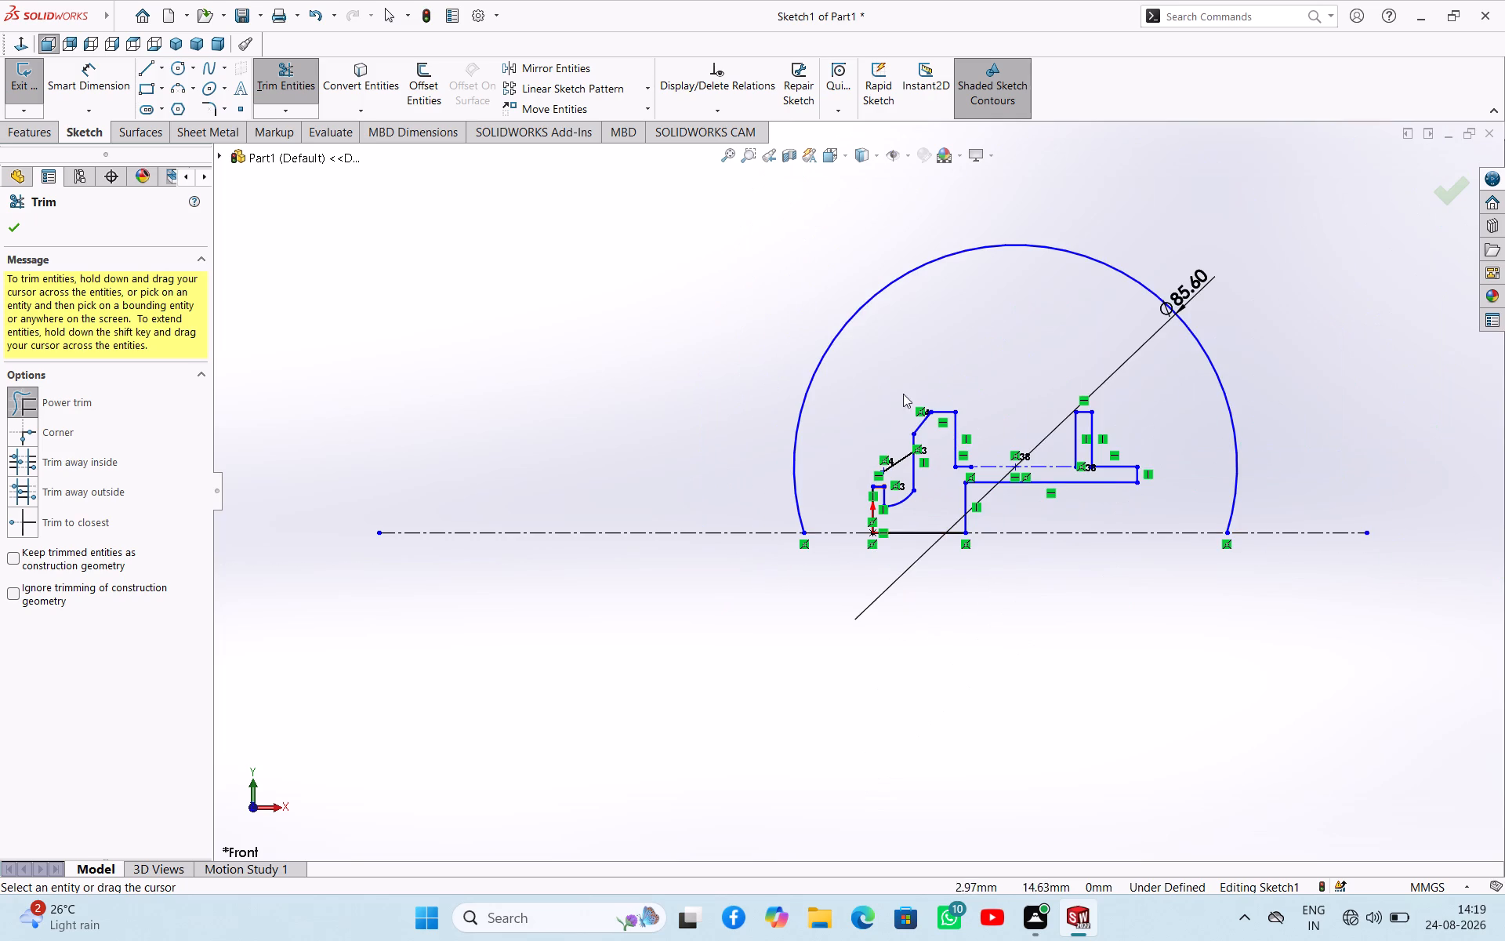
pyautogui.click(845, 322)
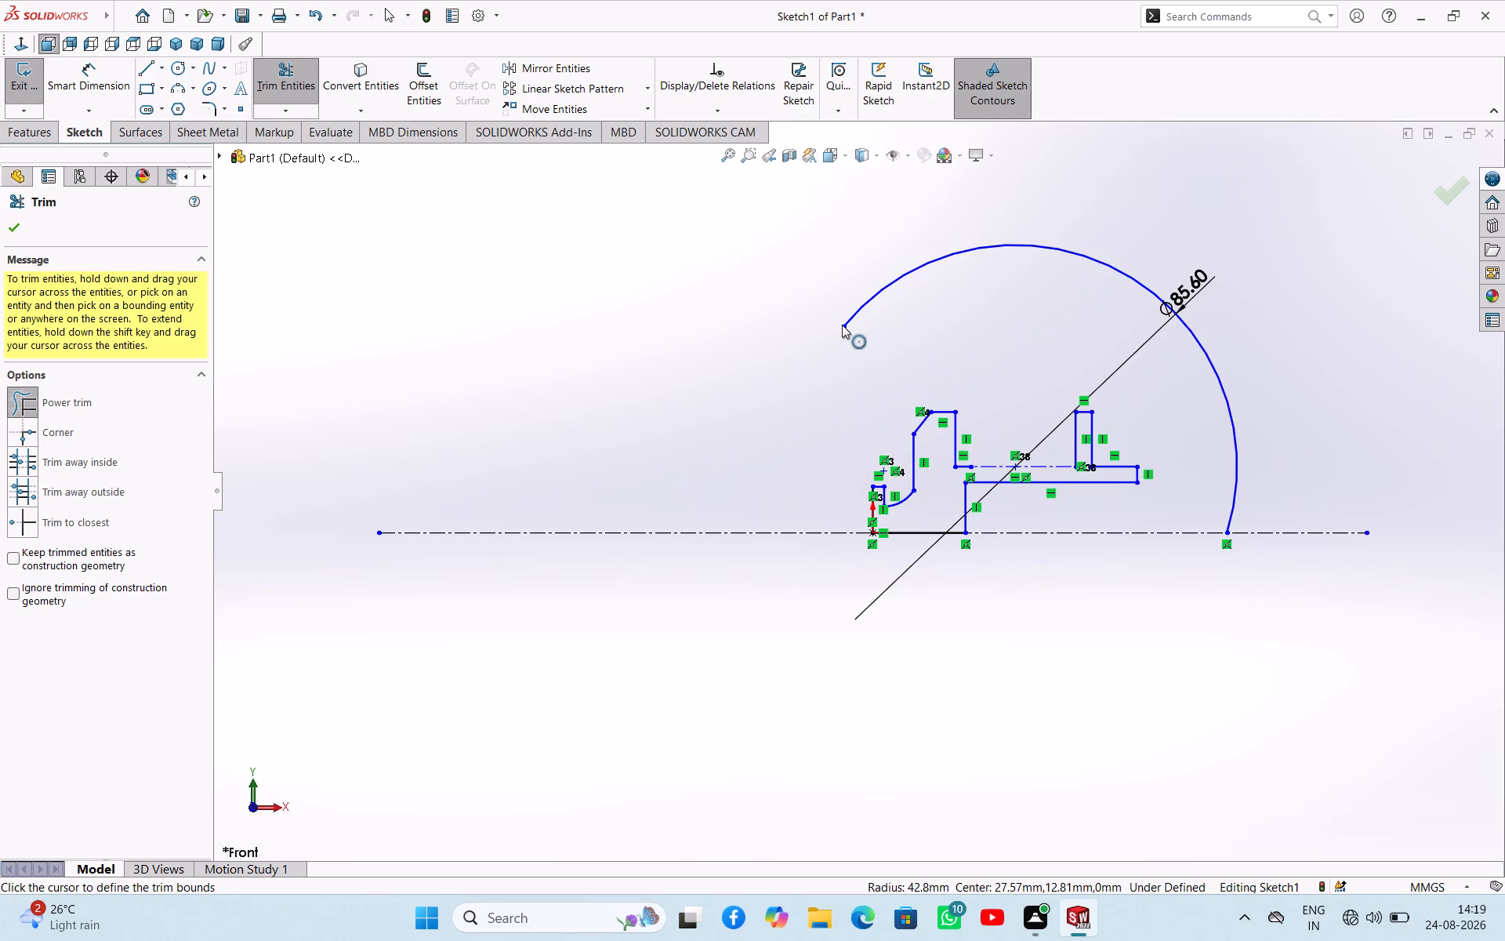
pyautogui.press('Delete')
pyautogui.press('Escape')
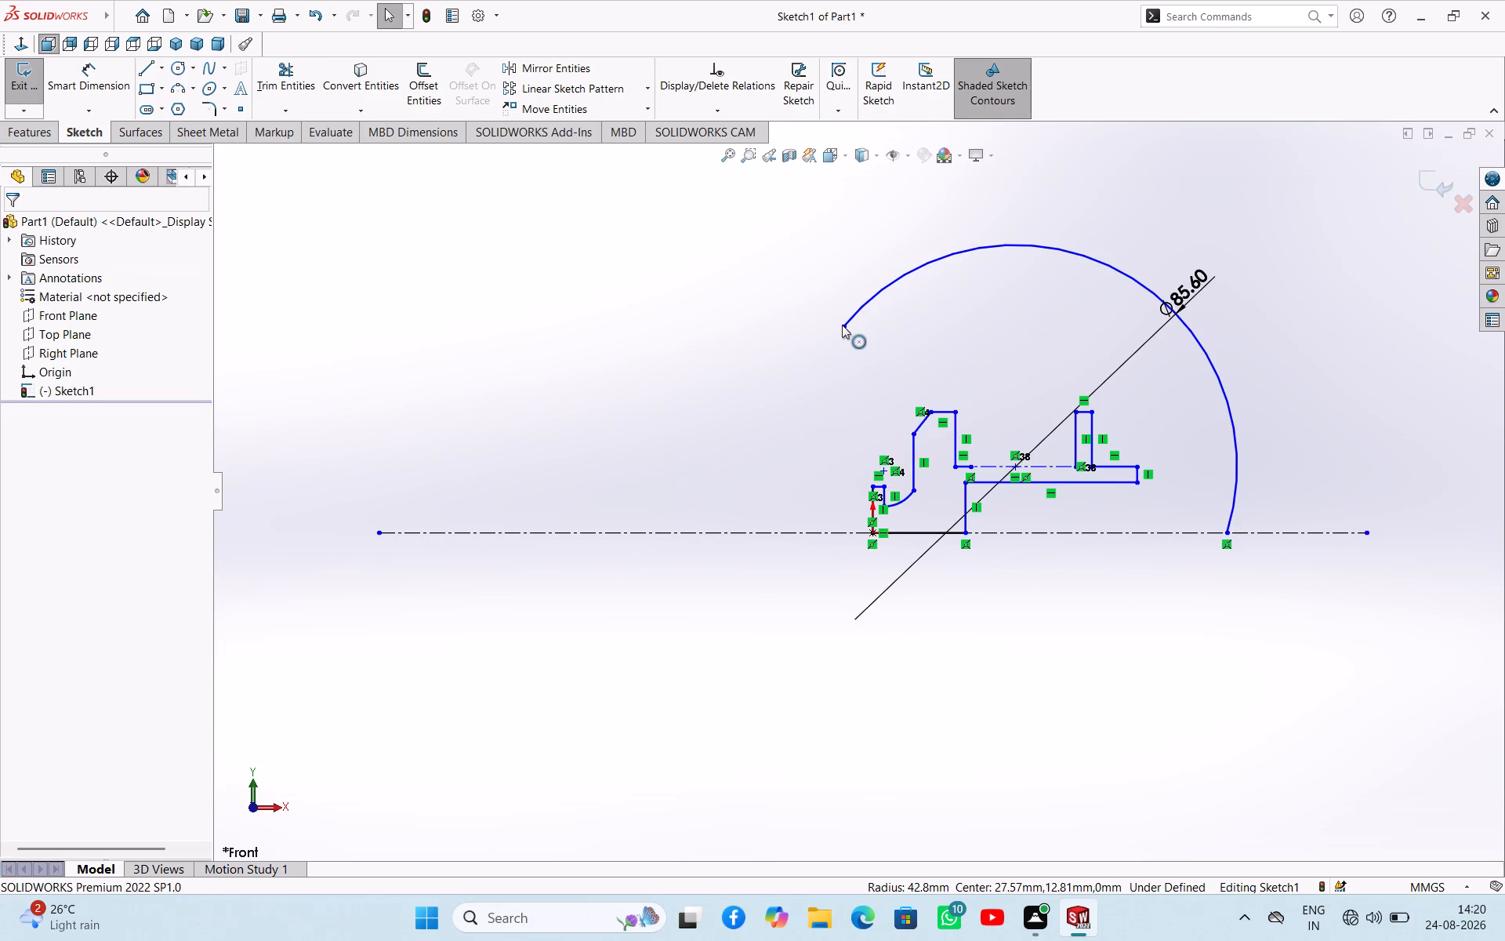
# Undo the arc trims, the centerline lengthening and the circle's diameter edit until the circle itself is removed.
pyautogui.hotkey('ctrl', 'z')
pyautogui.hotkey('ctrl', 'z')
pyautogui.hotkey('ctrl', 'z')
pyautogui.hotkey('ctrl', 'z')
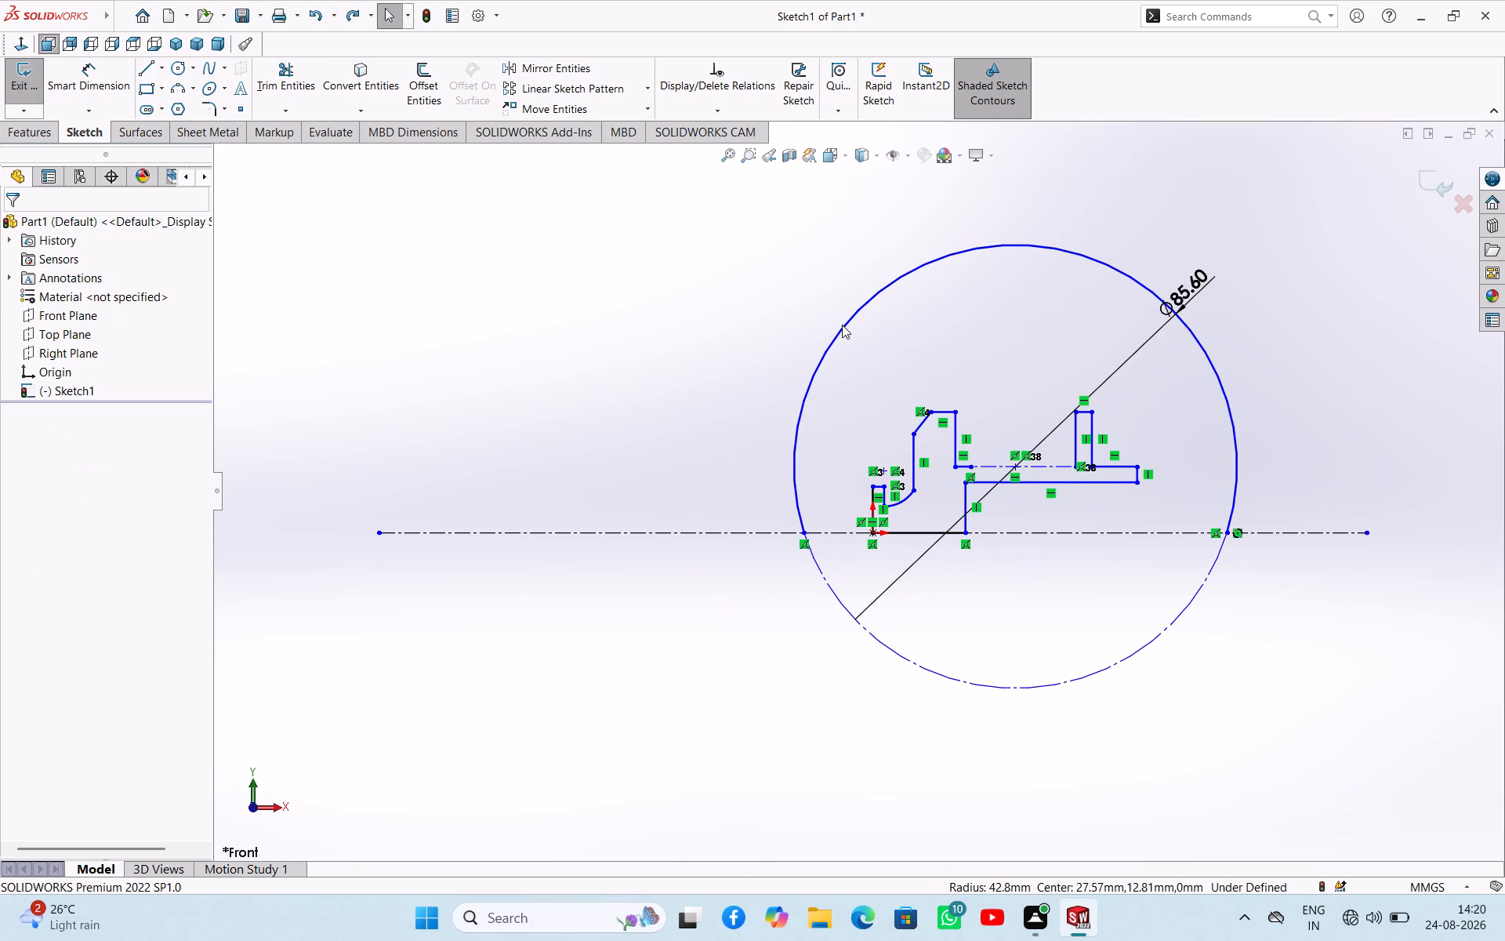
pyautogui.hotkey('ctrl', 'z')
pyautogui.hotkey('ctrl', 'z')
pyautogui.hotkey('ctrl', 'z')
pyautogui.hotkey('ctrl', 'z')
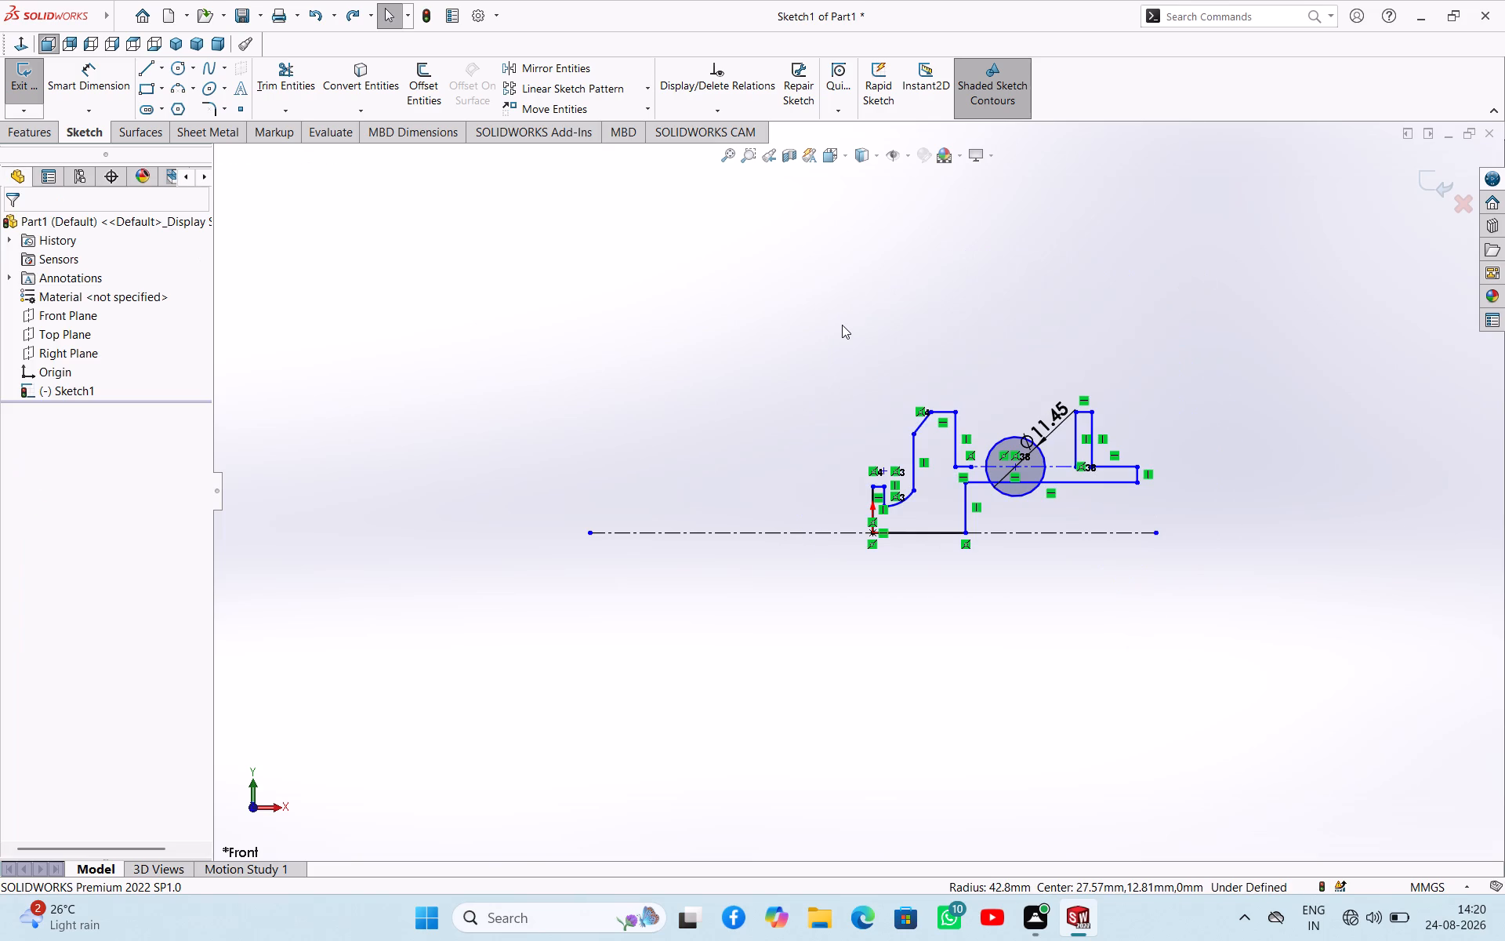
pyautogui.hotkey('ctrl', 'z')
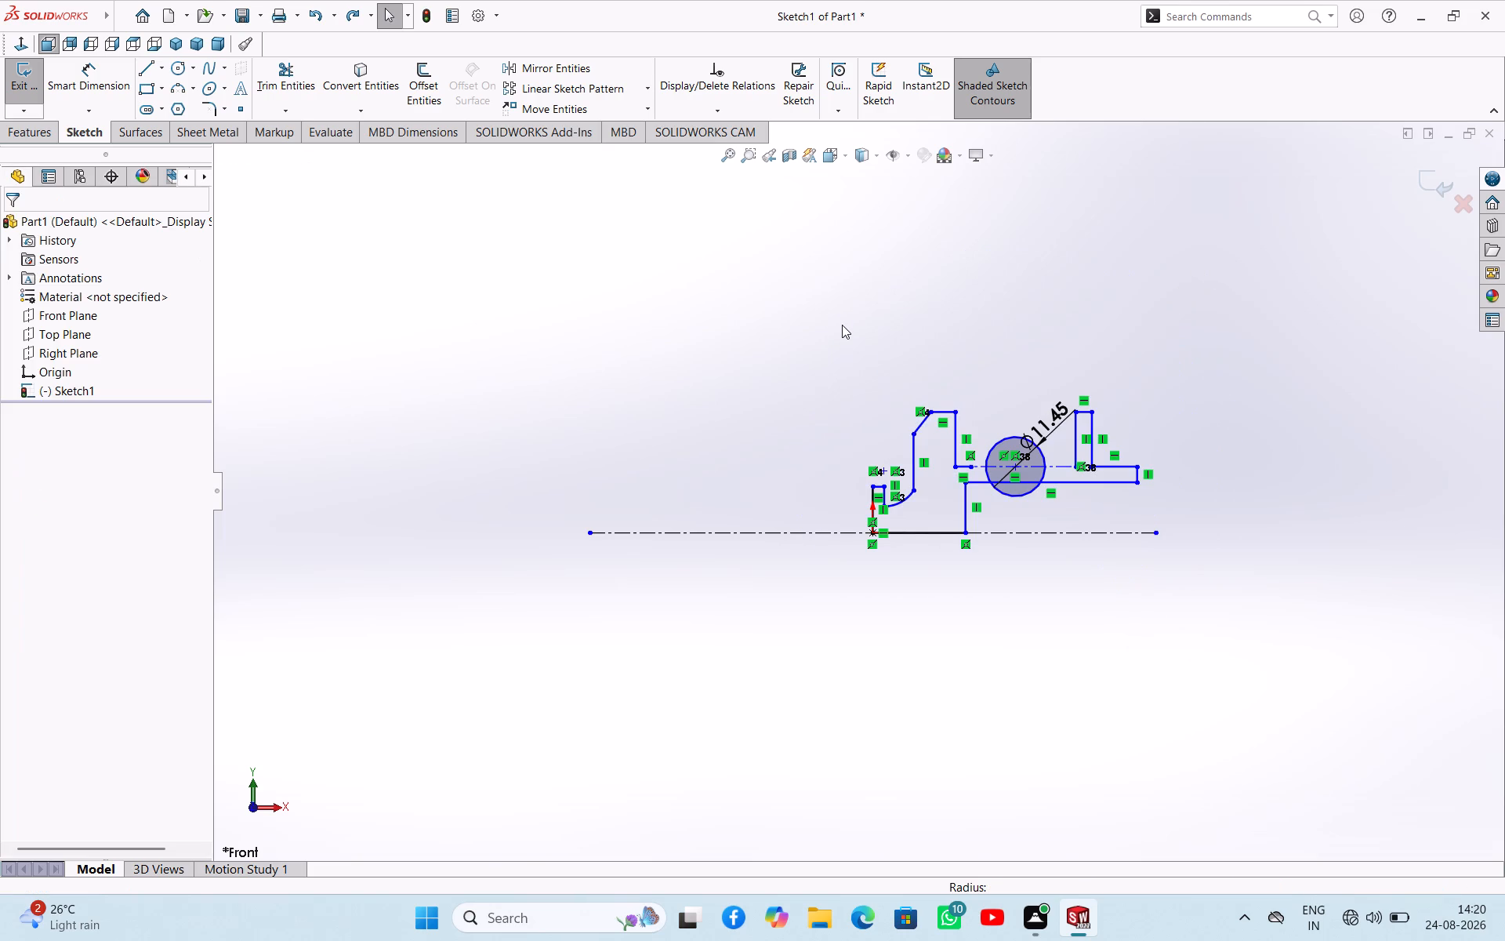
pyautogui.hotkey('ctrl', 'z')
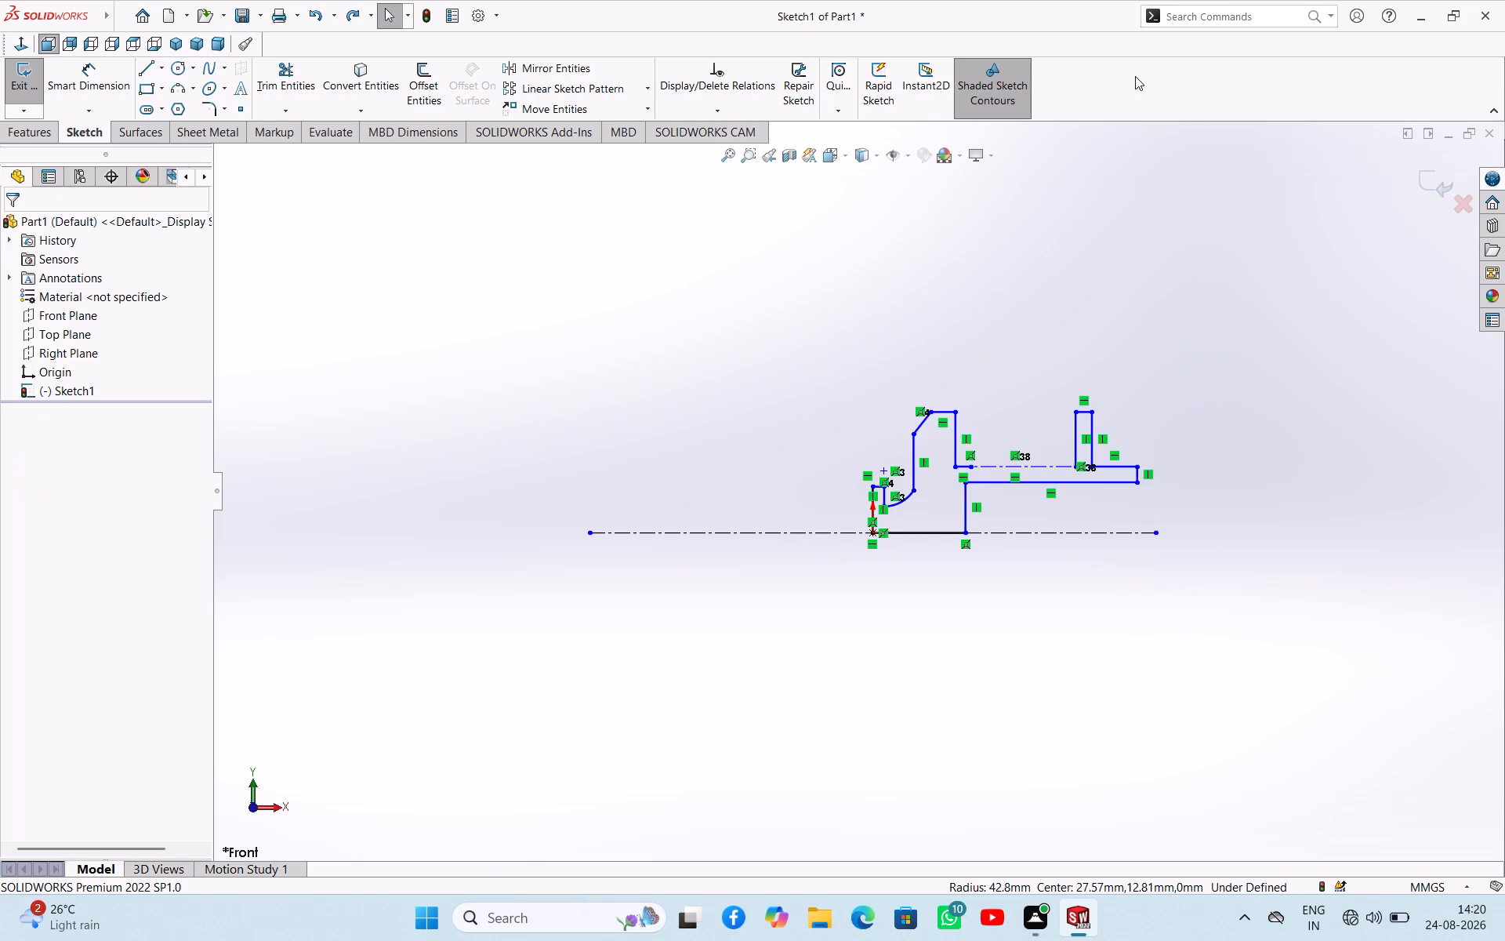
# Dimension the outer section's lower horizontal line to 100 mm.
pyautogui.moveTo(1190, 361); pyautogui.dragTo(1199, 278, button='right')
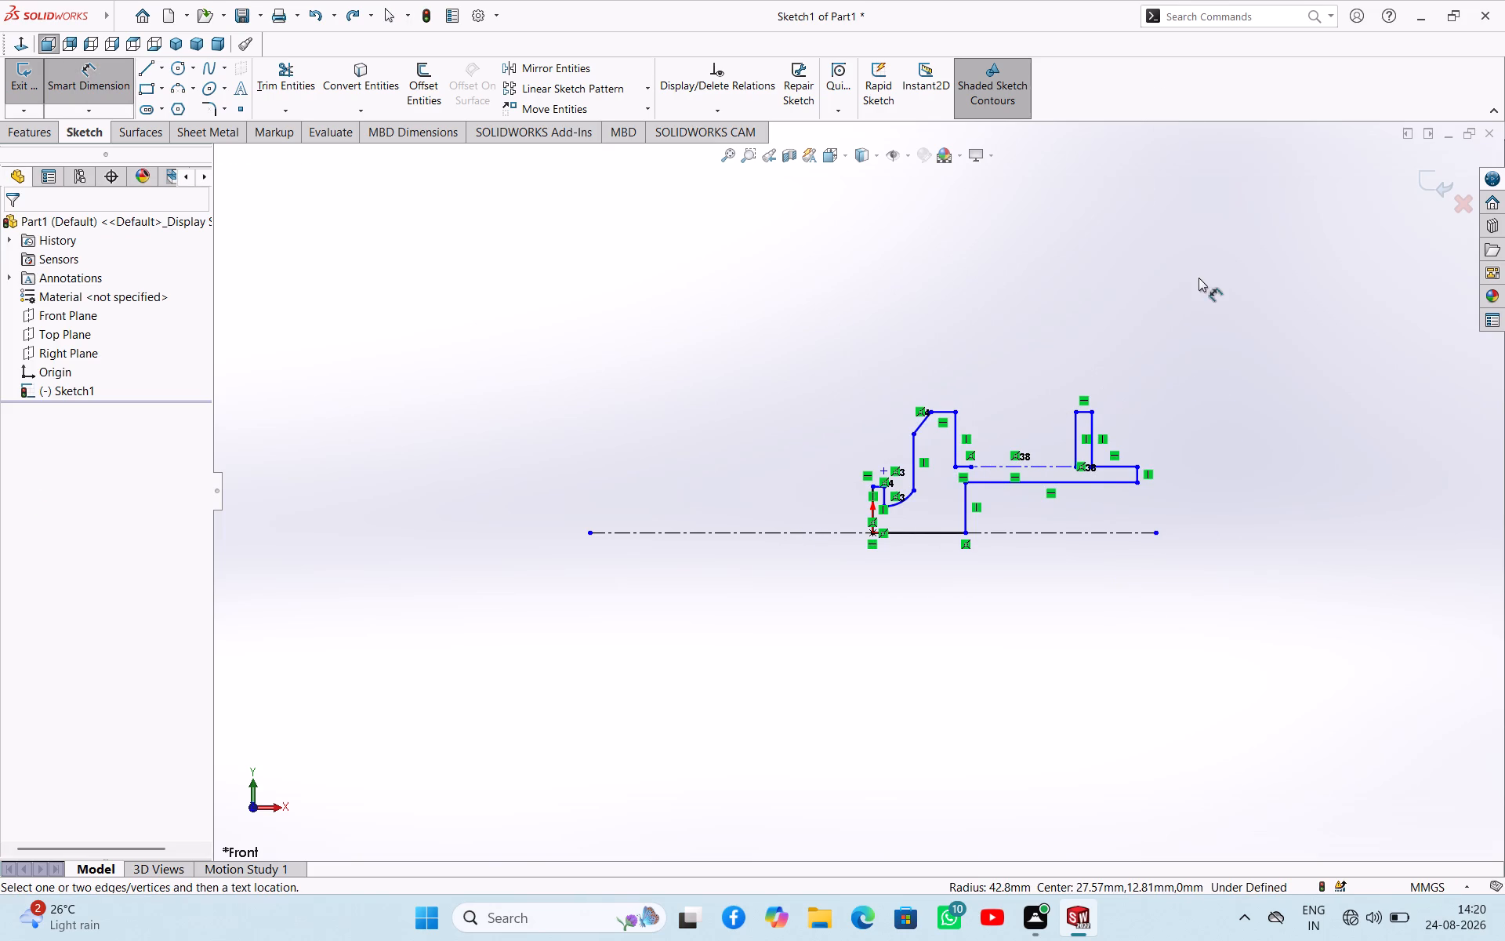
pyautogui.moveTo(1199, 278); pyautogui.dragTo(1205, 271, button='right')
pyautogui.click(1071, 478)
pyautogui.click(1072, 480)
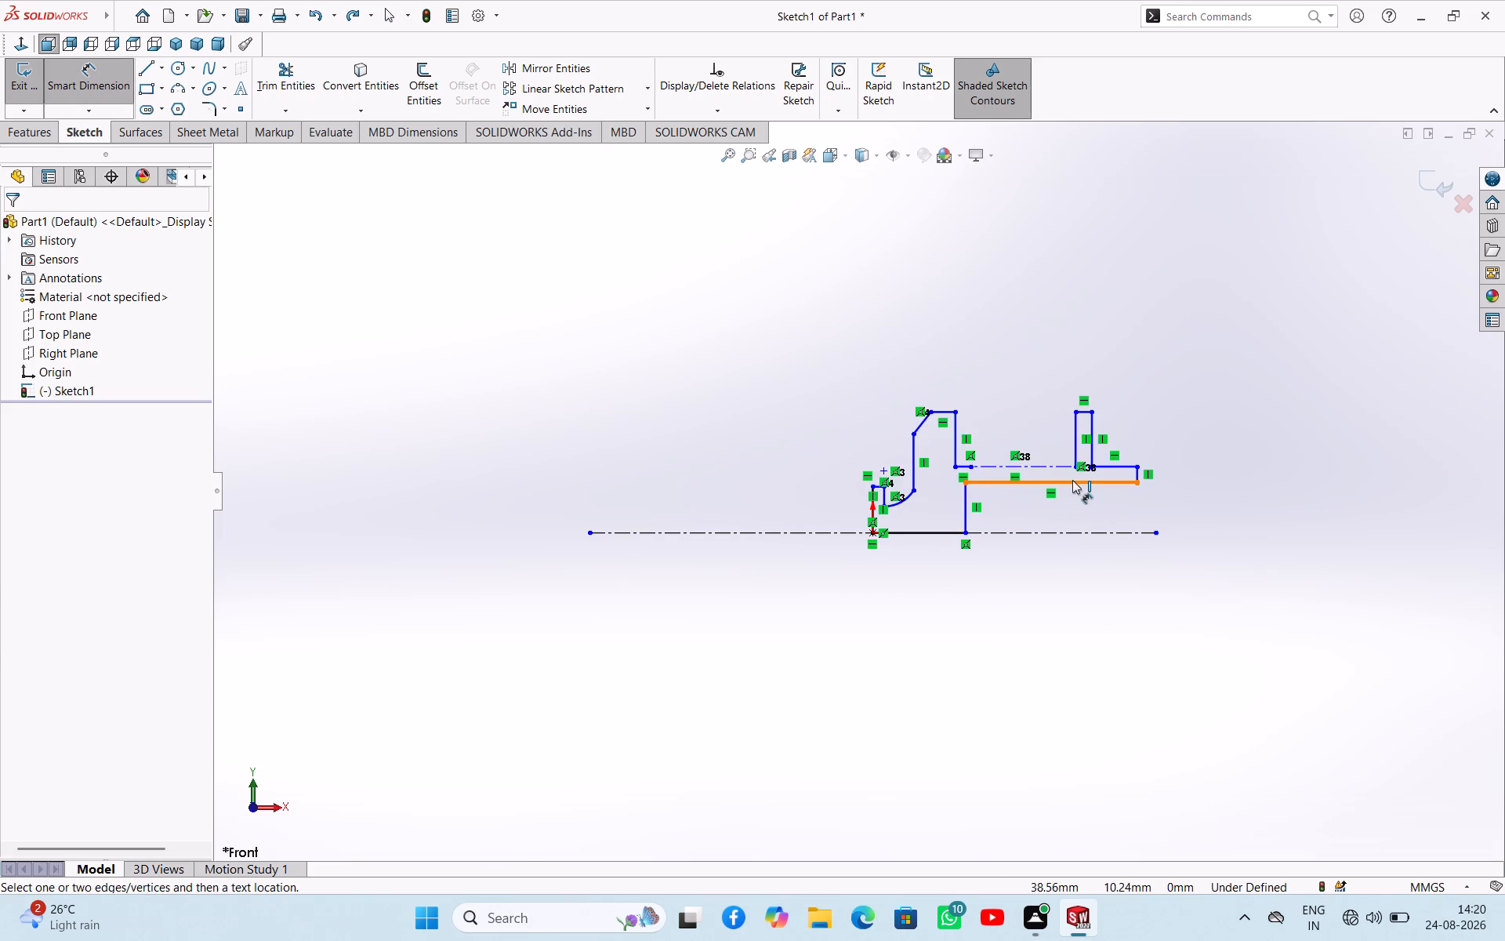
pyautogui.click(1093, 576)
pyautogui.press('1')
pyautogui.press('0')
pyautogui.press('0')
pyautogui.press('Return')
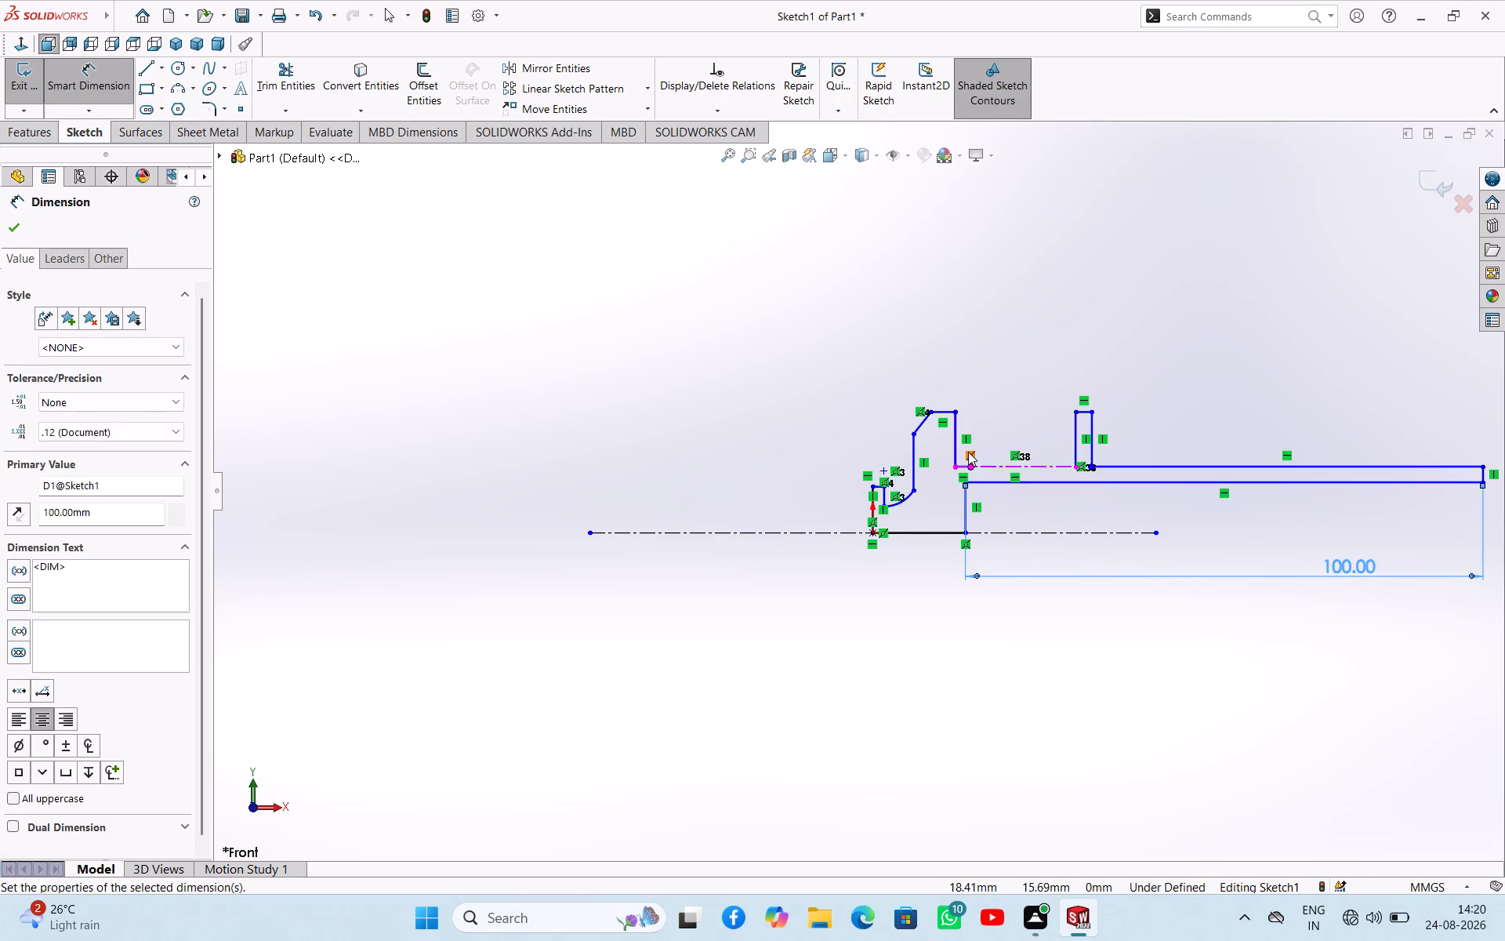
# Dimension the horizontal distance between the vertical edge at the origin and the outer section's inner vertical line to 50 mm.
pyautogui.click(966, 517)
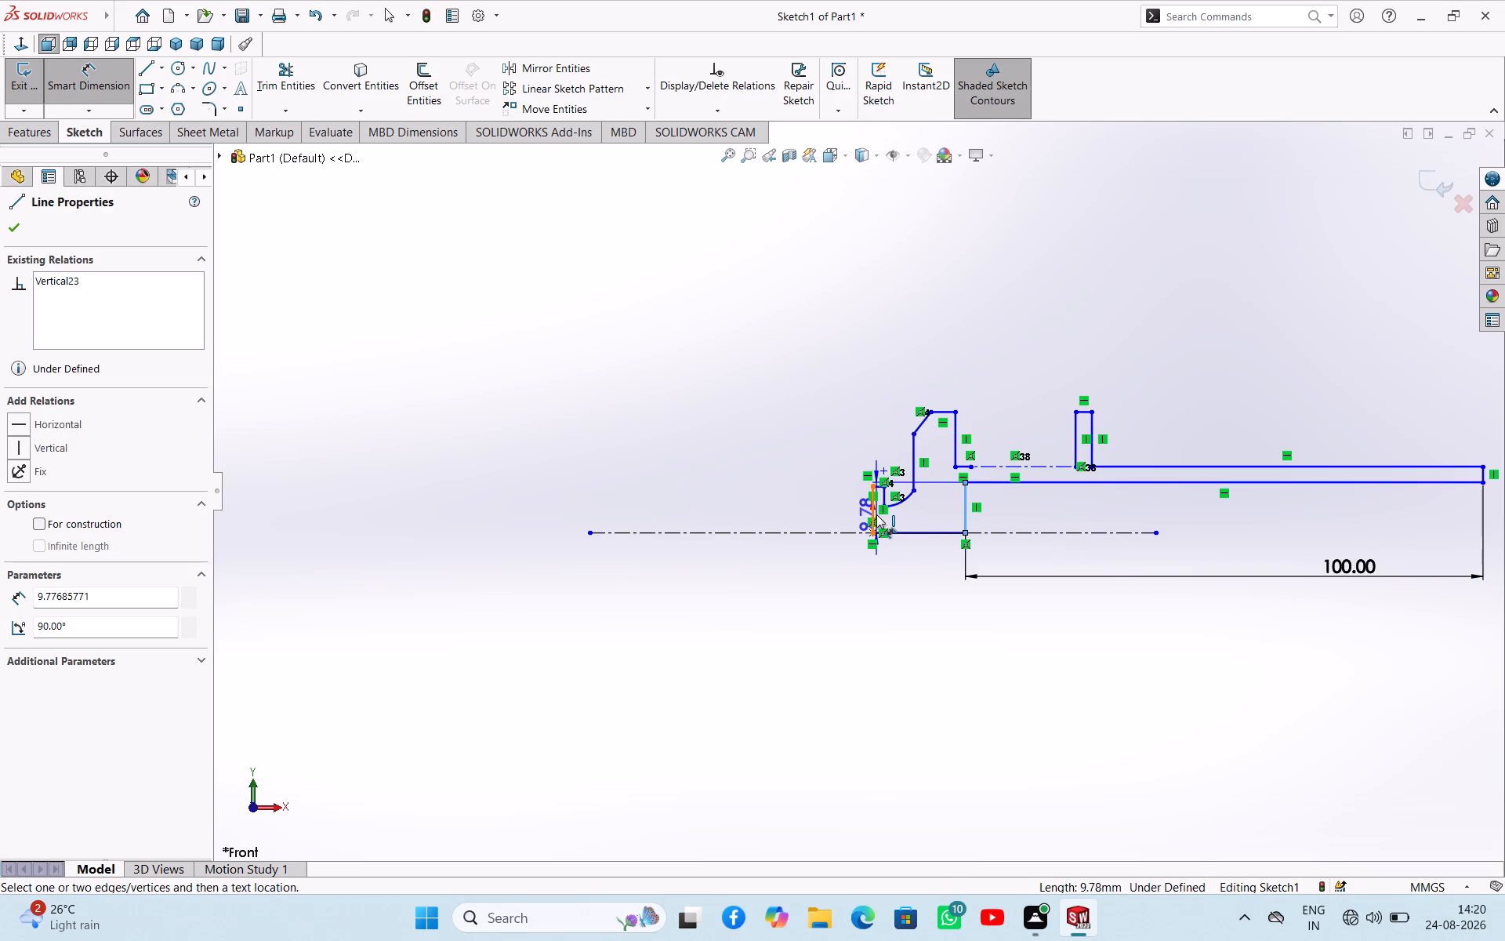
pyautogui.click(876, 514)
pyautogui.click(918, 564)
pyautogui.press('5')
pyautogui.press('0')
pyautogui.press('Return')
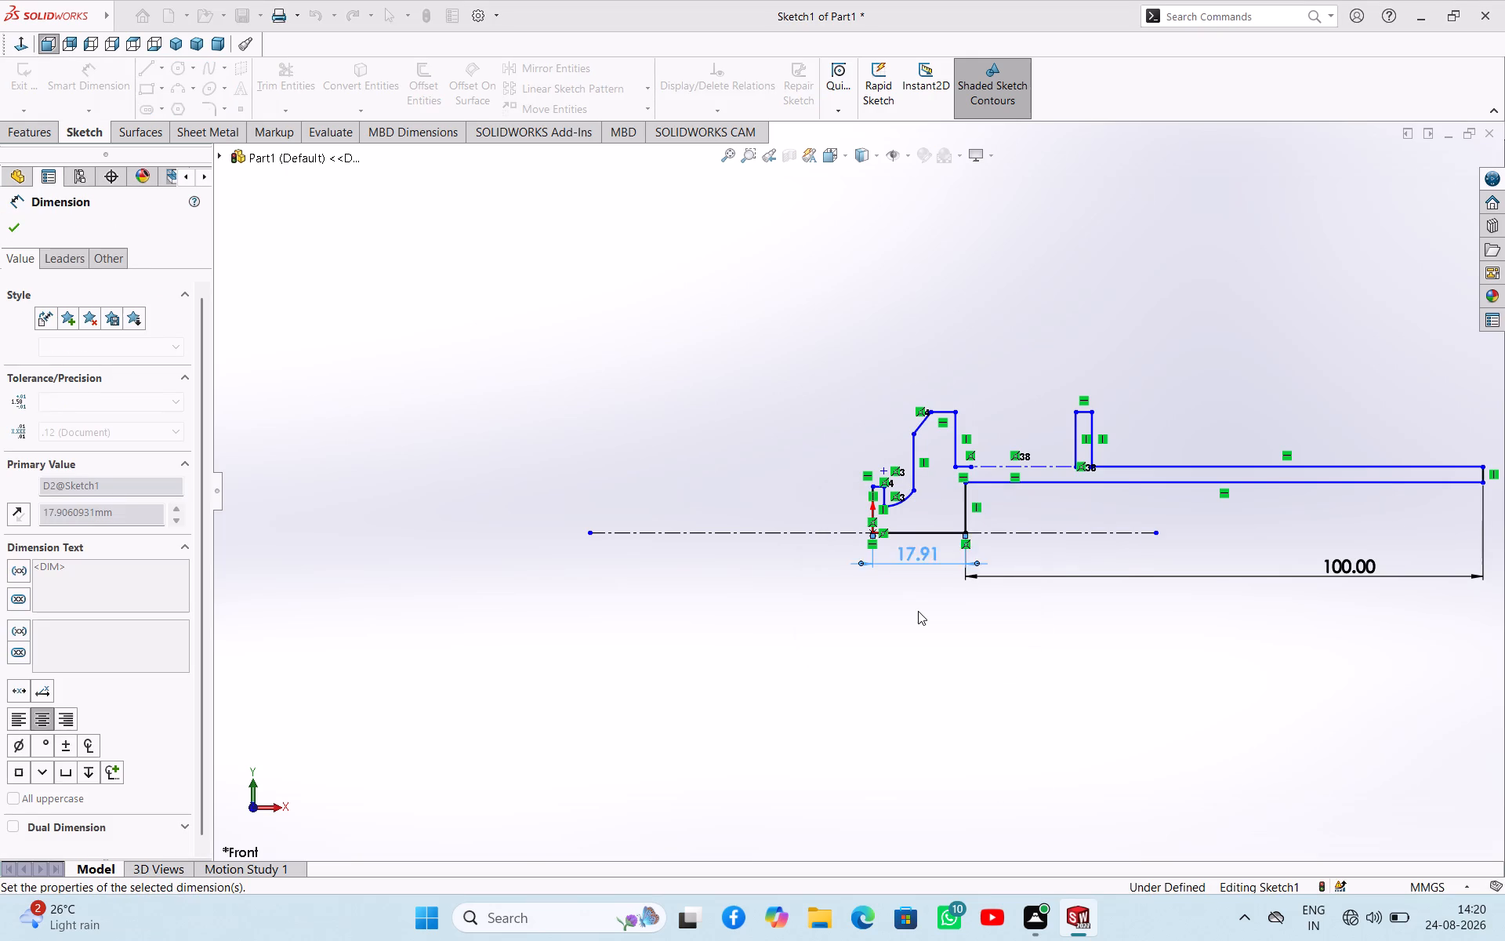
pyautogui.scroll(5, 1160, 514)
pyautogui.scroll(-3, 1065, 552)
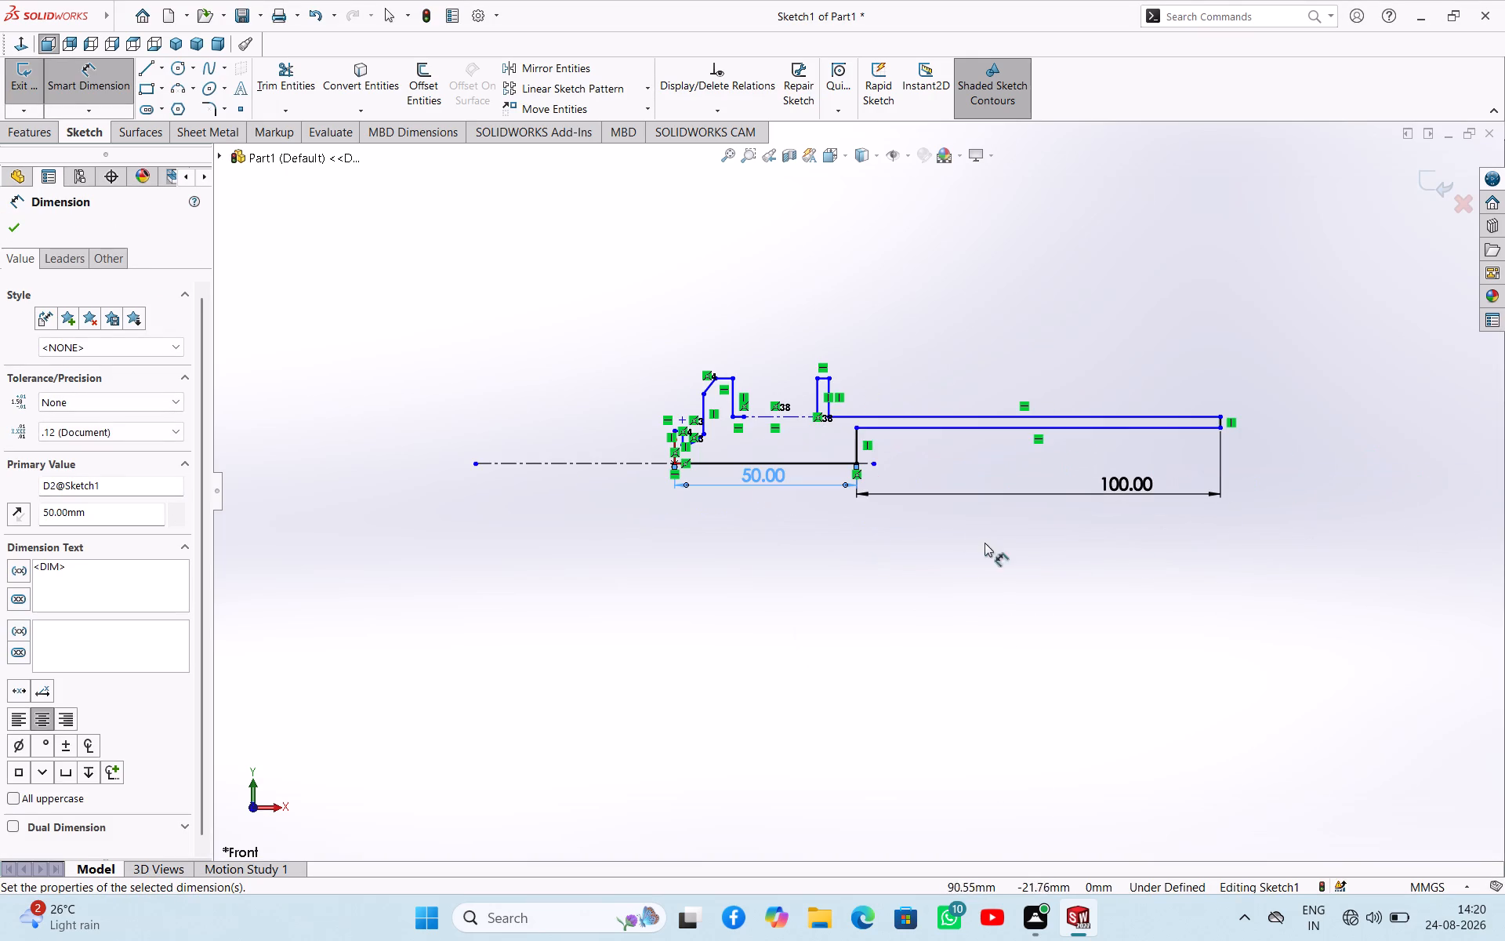
pyautogui.rightClick(950, 542)
pyautogui.click(970, 590)
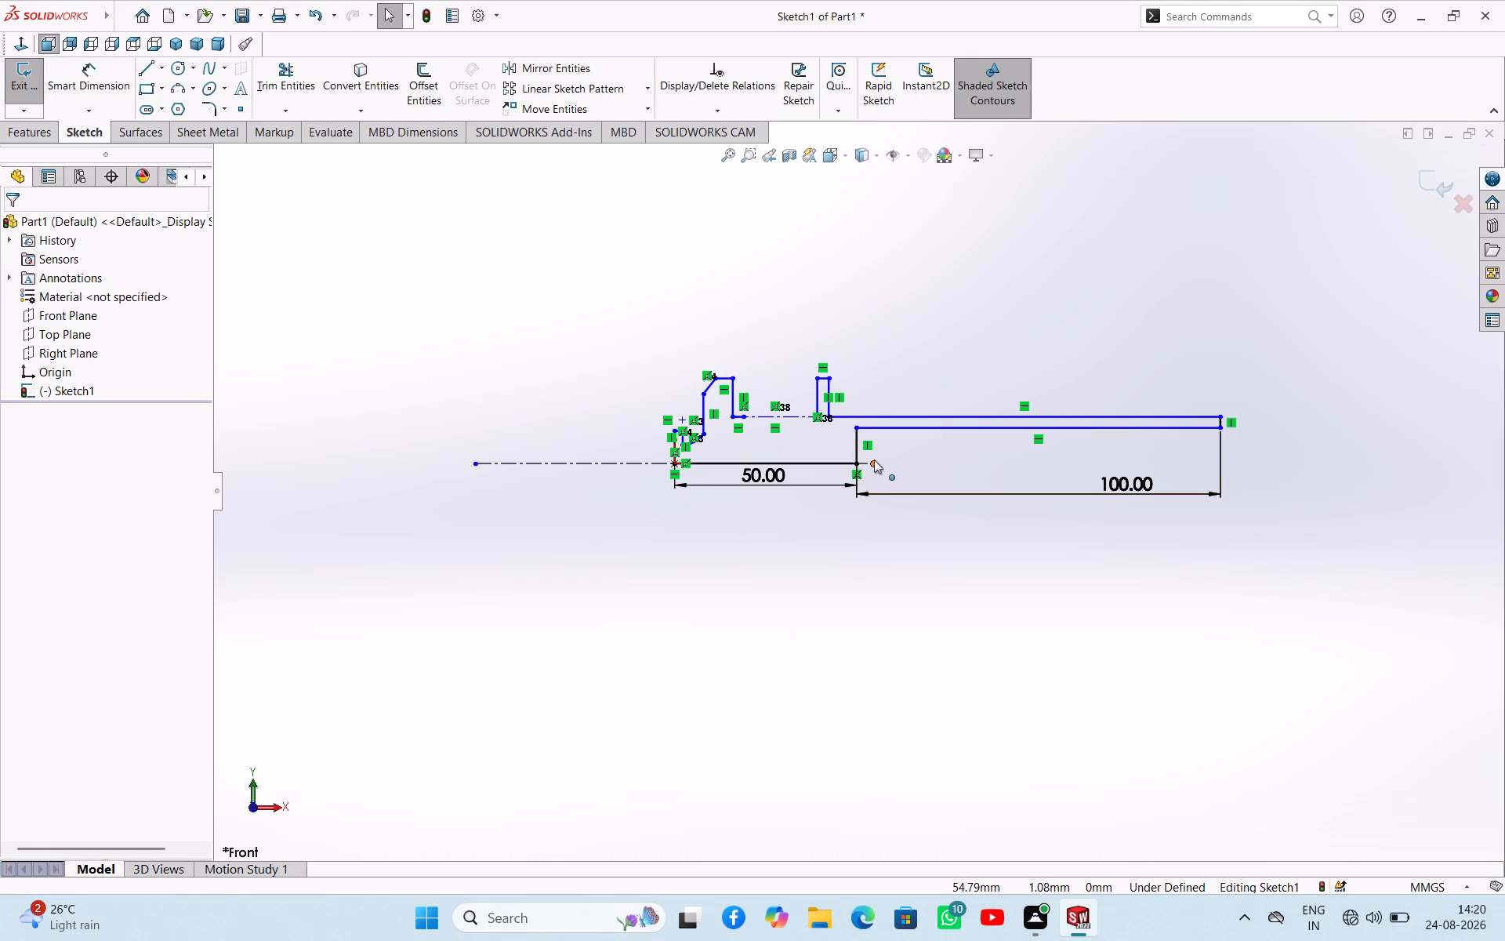
# Lengthen the lower centerline so that it extends beyond the far end of the 100 mm line.
pyautogui.moveTo(874, 459); pyautogui.dragTo(1150, 470)
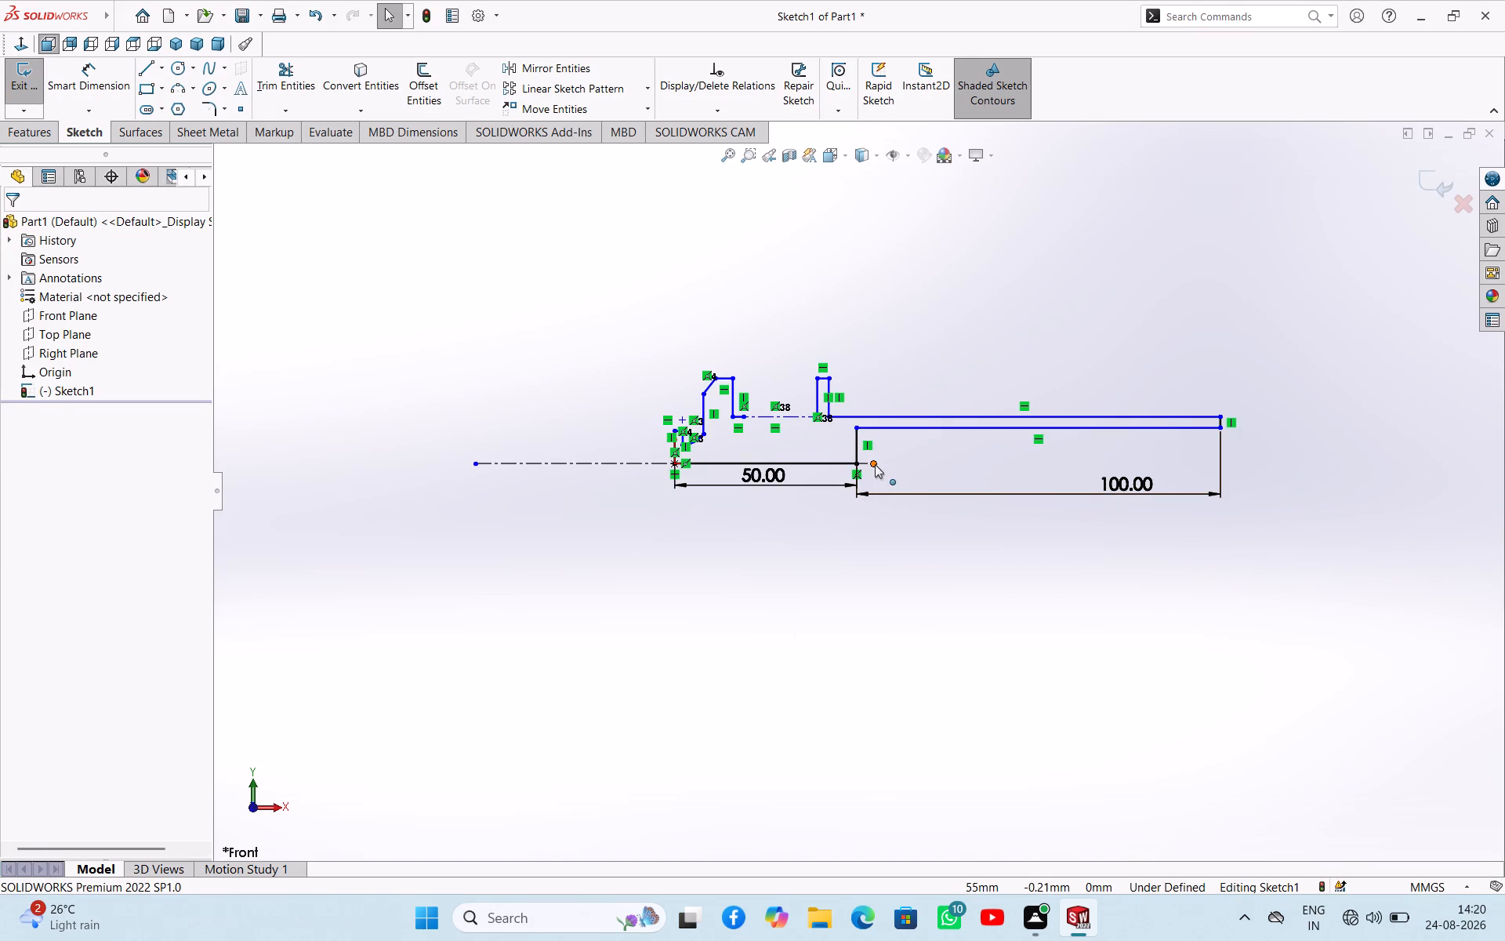
pyautogui.moveTo(875, 464); pyautogui.dragTo(1358, 447)
pyautogui.click(1079, 601)
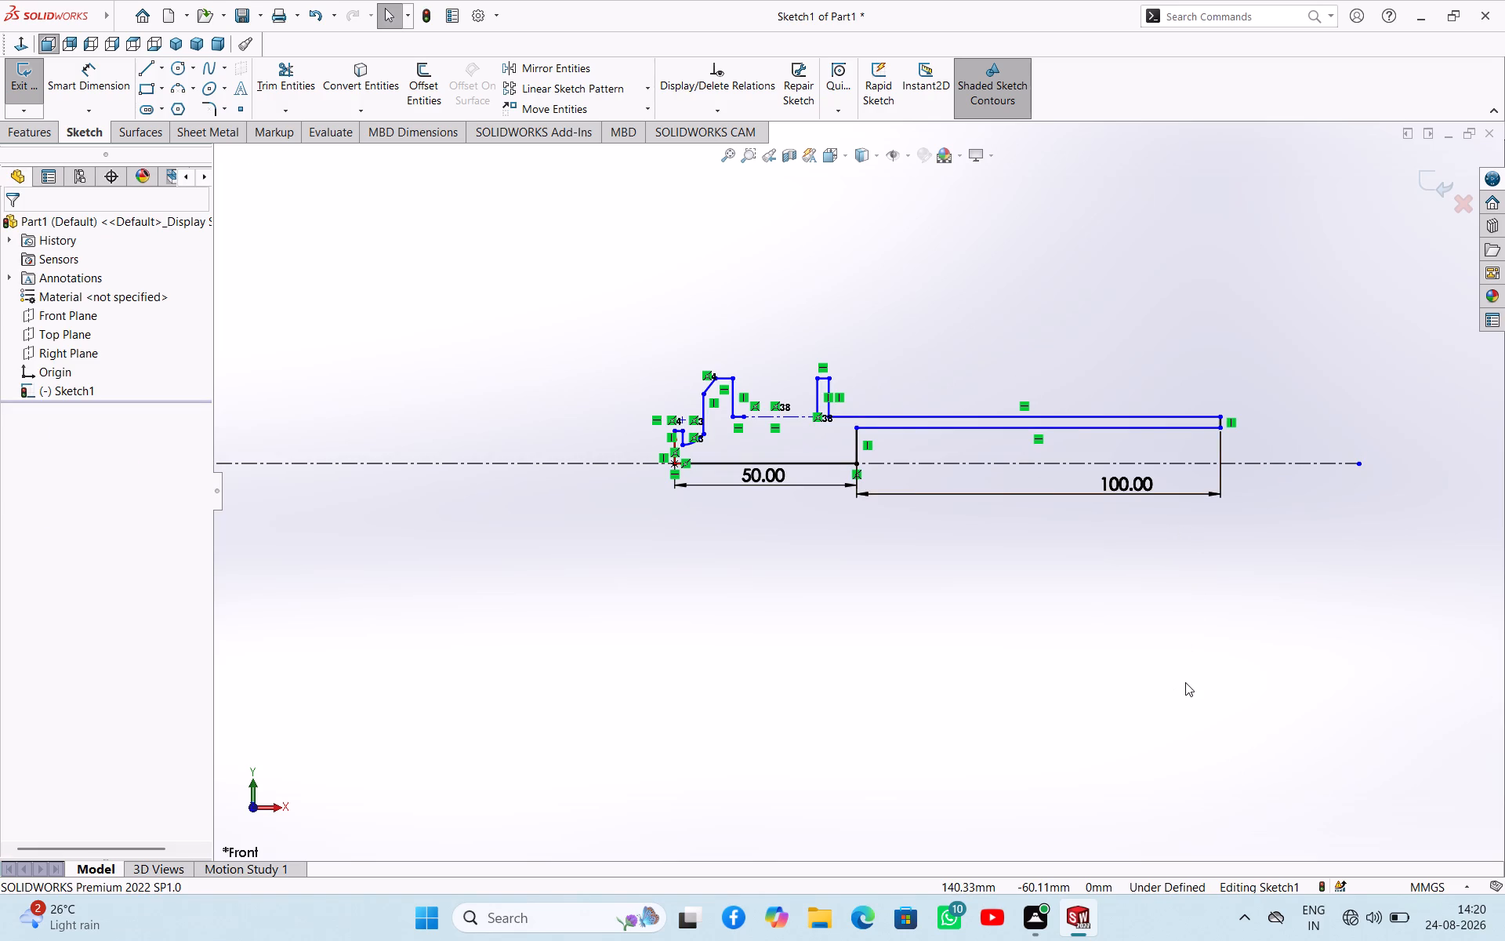
# Dimension the vertical end line of the outer section to 15 mm.
pyautogui.moveTo(1177, 667); pyautogui.dragTo(1165, 576, button='right')
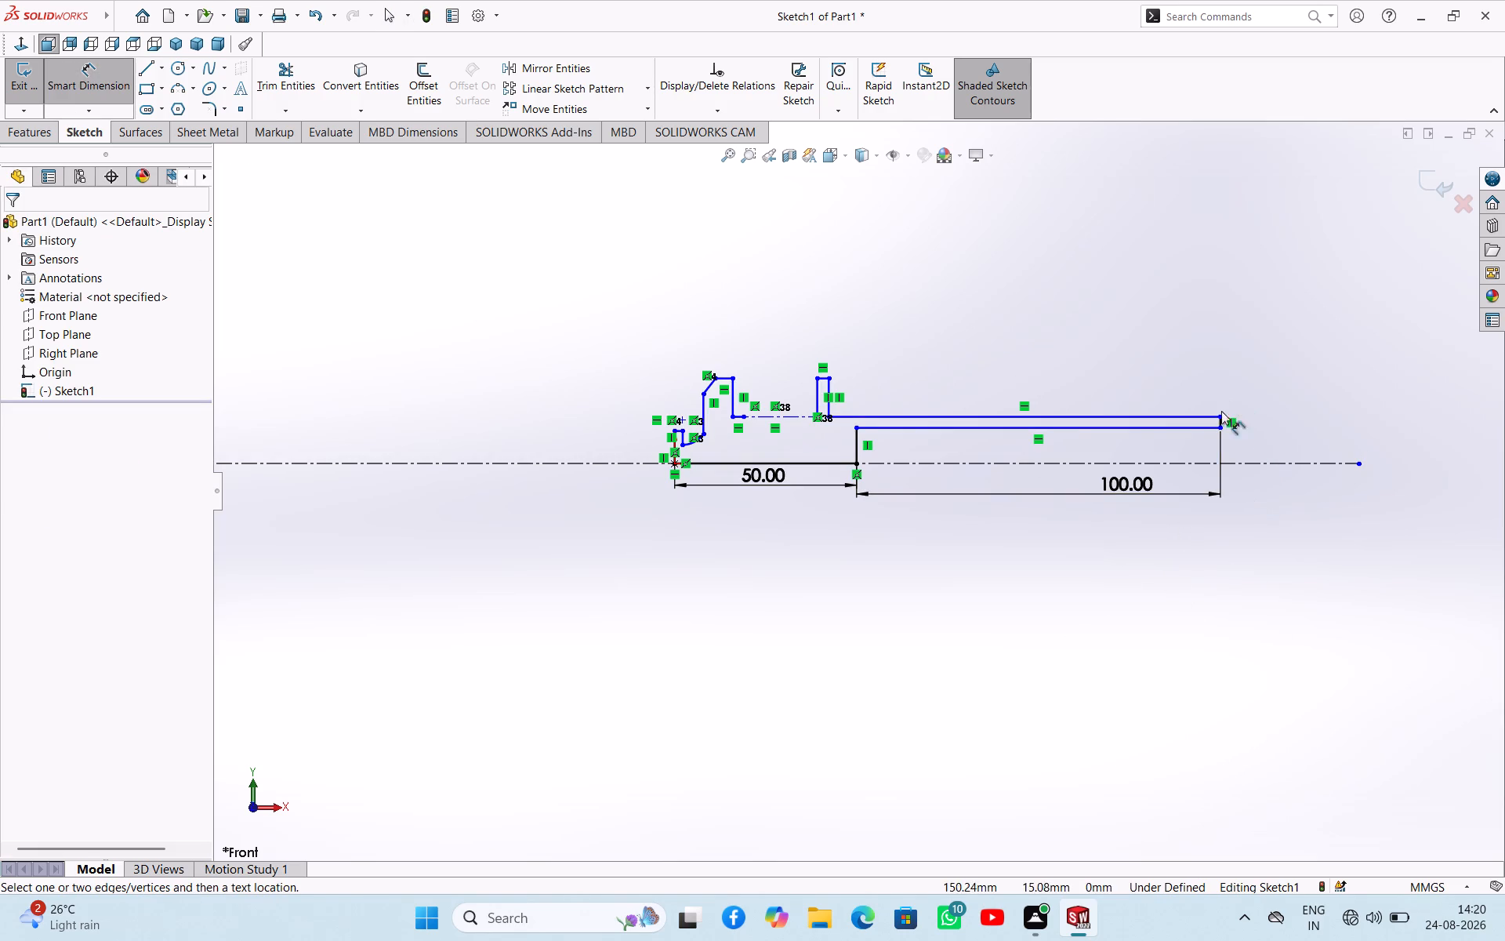
pyautogui.scroll(-4, 1220, 405)
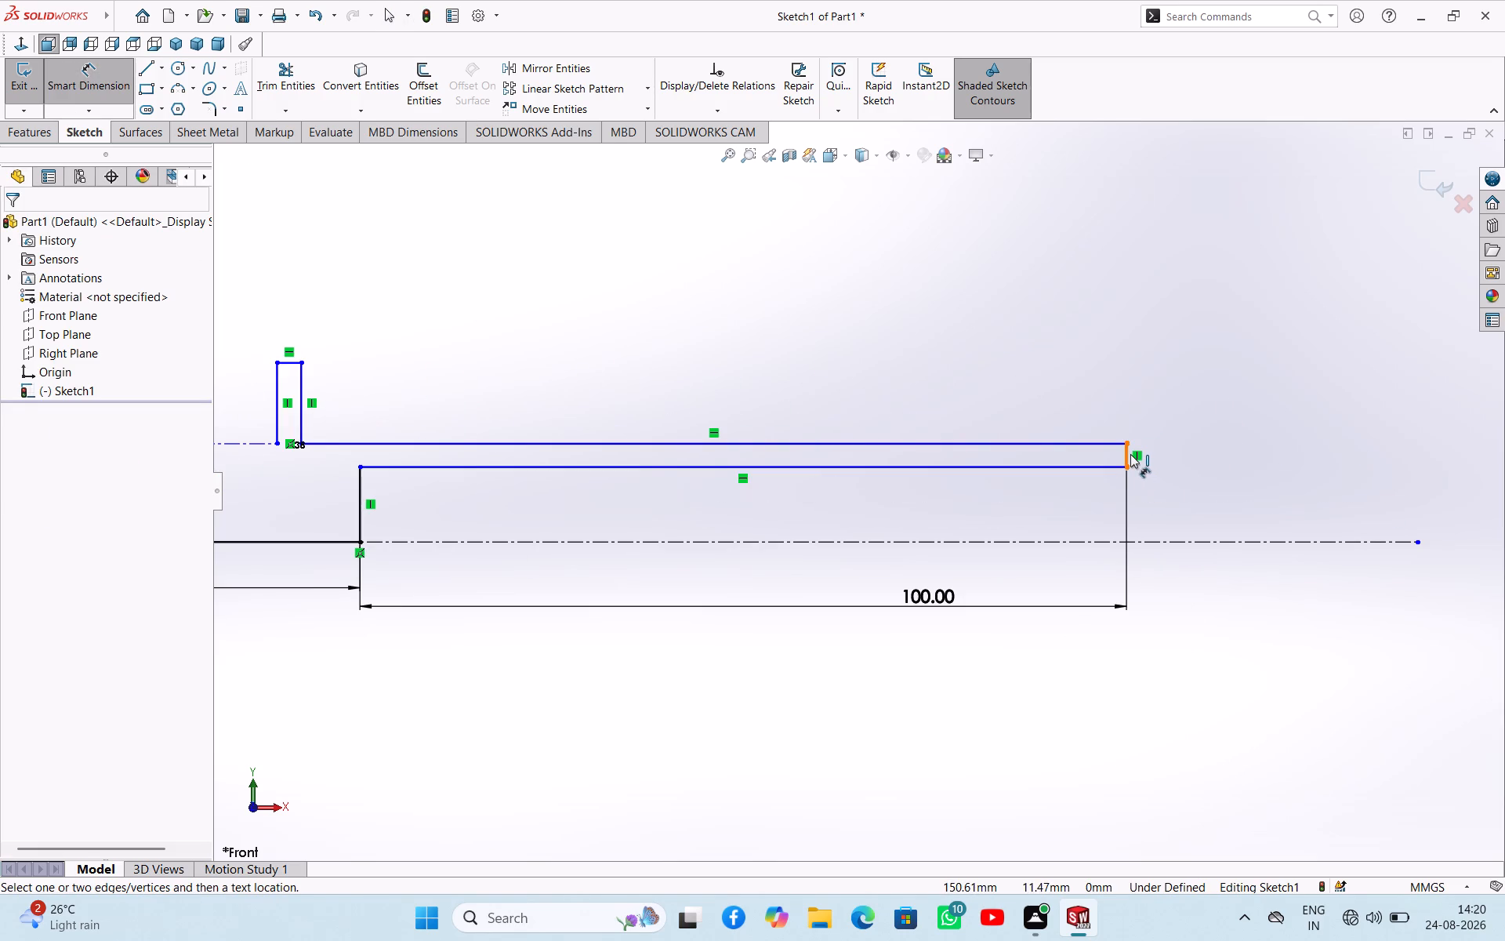
pyautogui.click(1130, 454)
pyautogui.click(1184, 464)
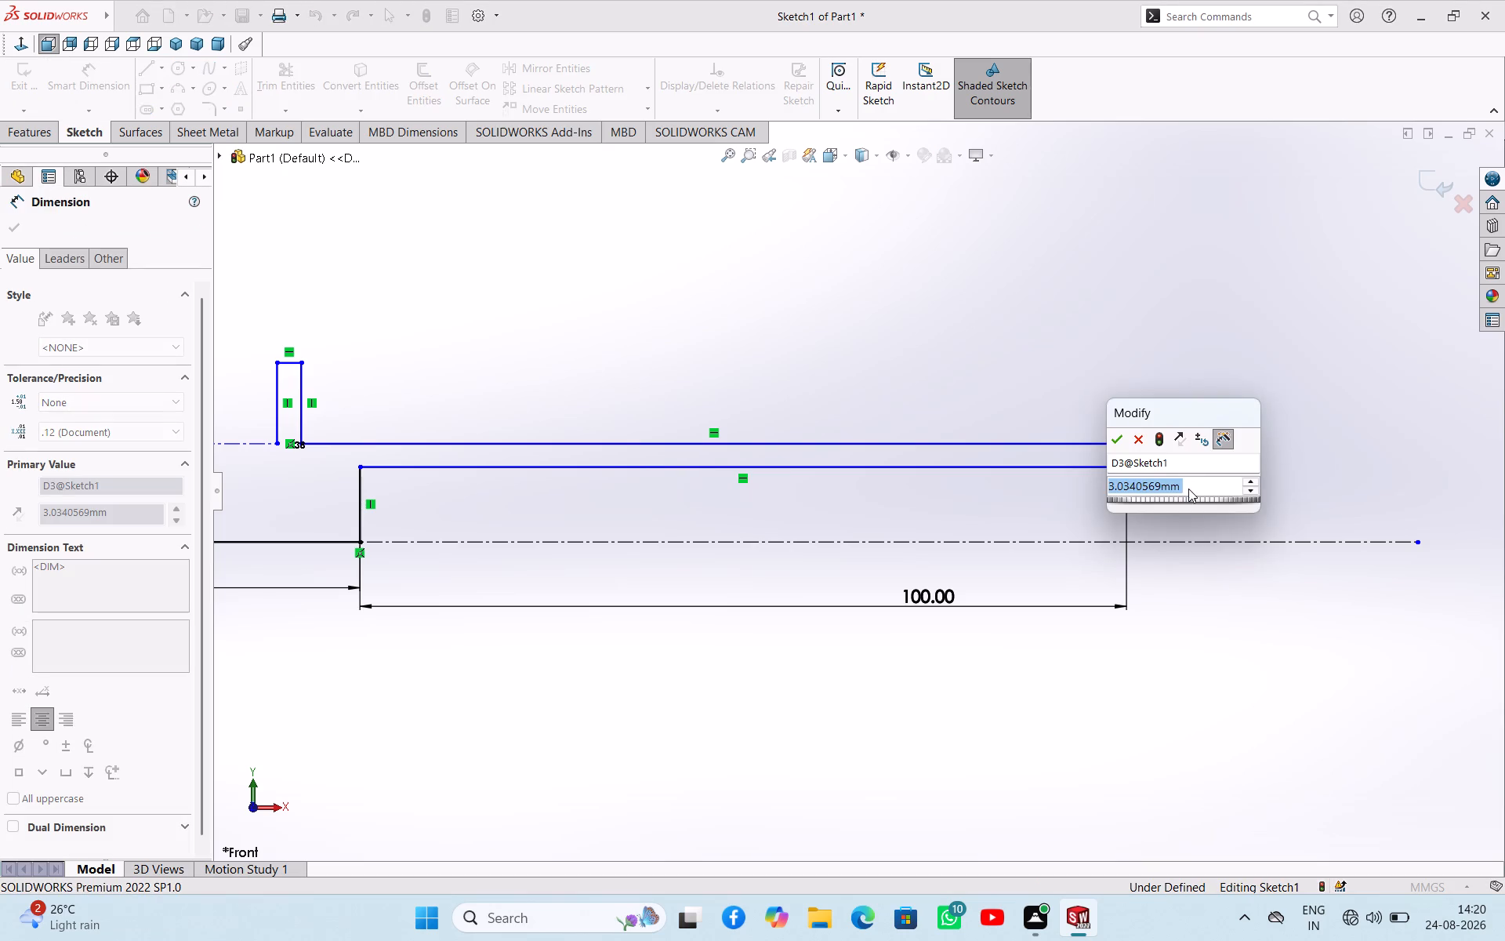
pyautogui.write('15')
pyautogui.press('Return')
# Dimension the distance from the rib's outer vertical edge to the outer section's end line to 20 mm.
pyautogui.scroll(2, 767, 366)
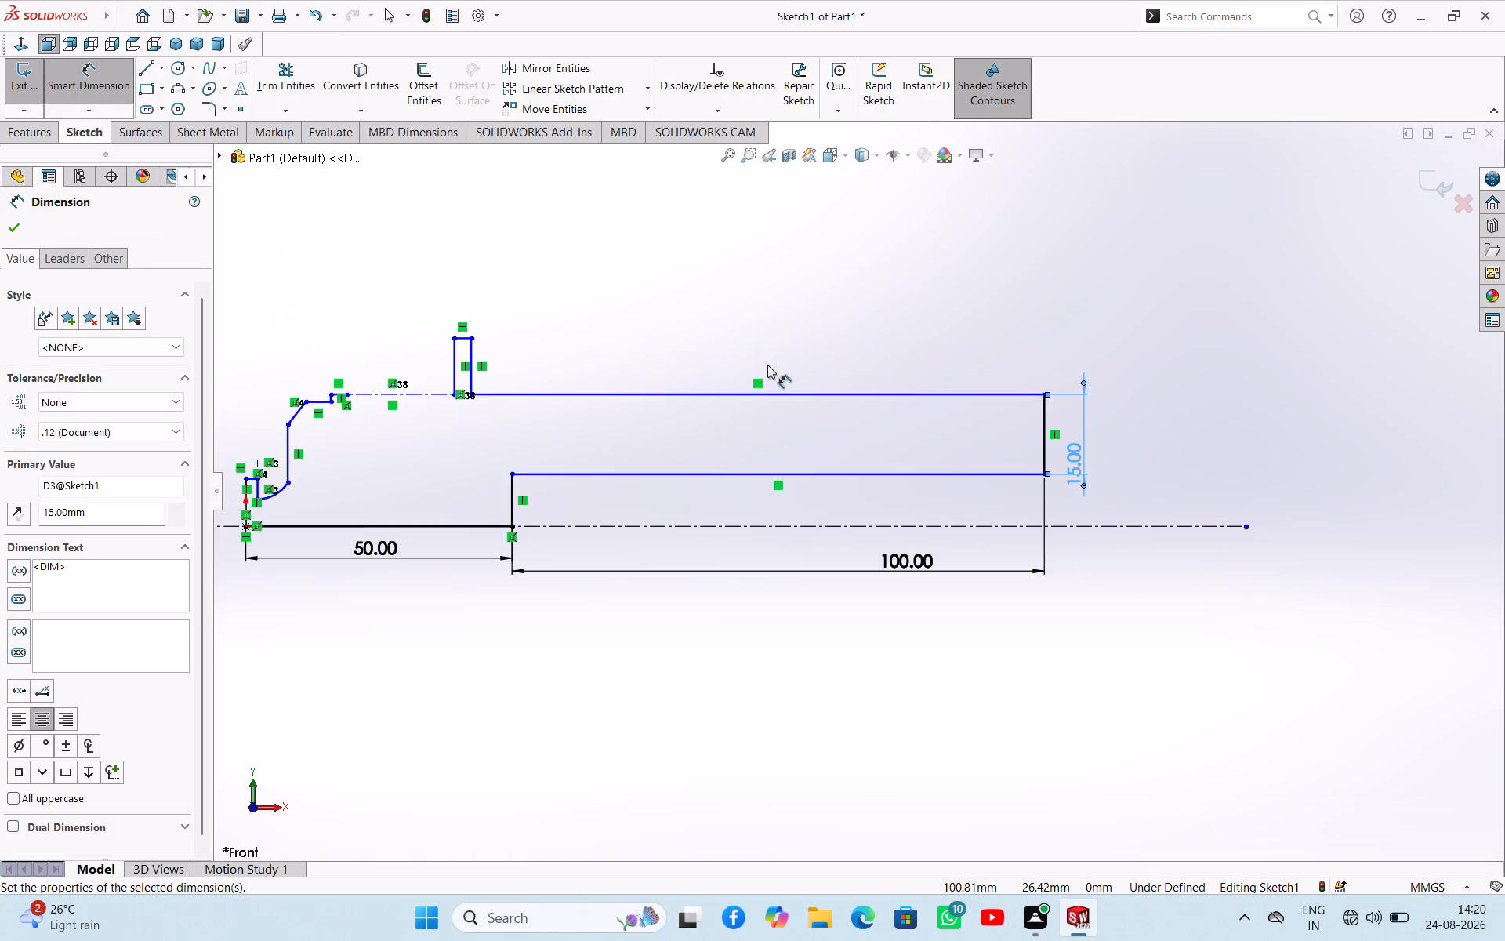
pyautogui.scroll(-1, 775, 371)
pyautogui.scroll(2, 765, 368)
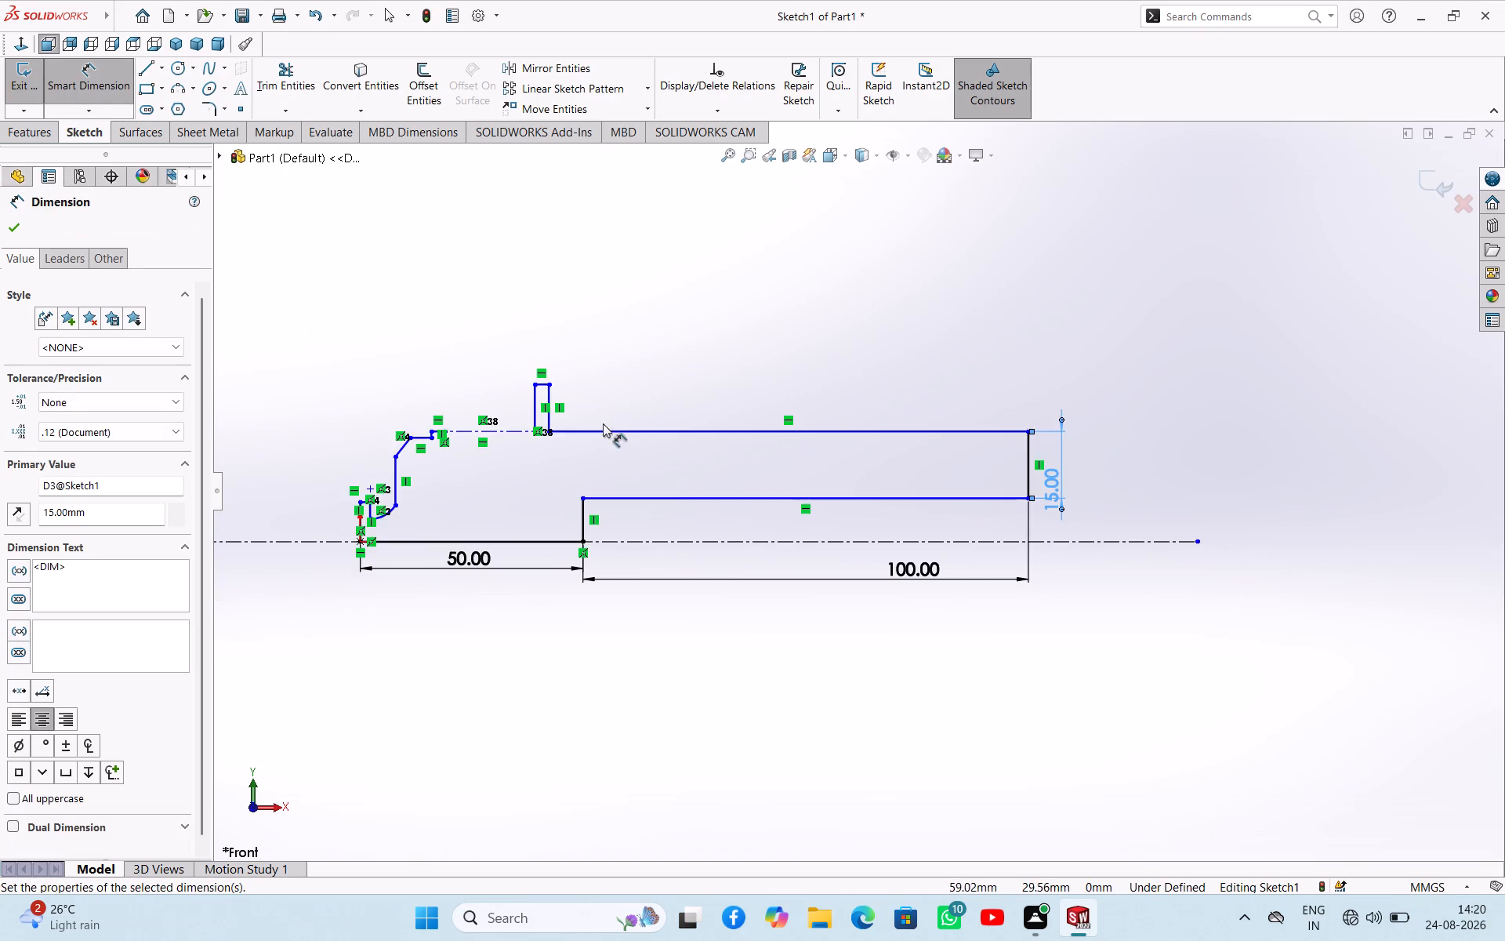
pyautogui.scroll(-3, 590, 431)
pyautogui.click(581, 419)
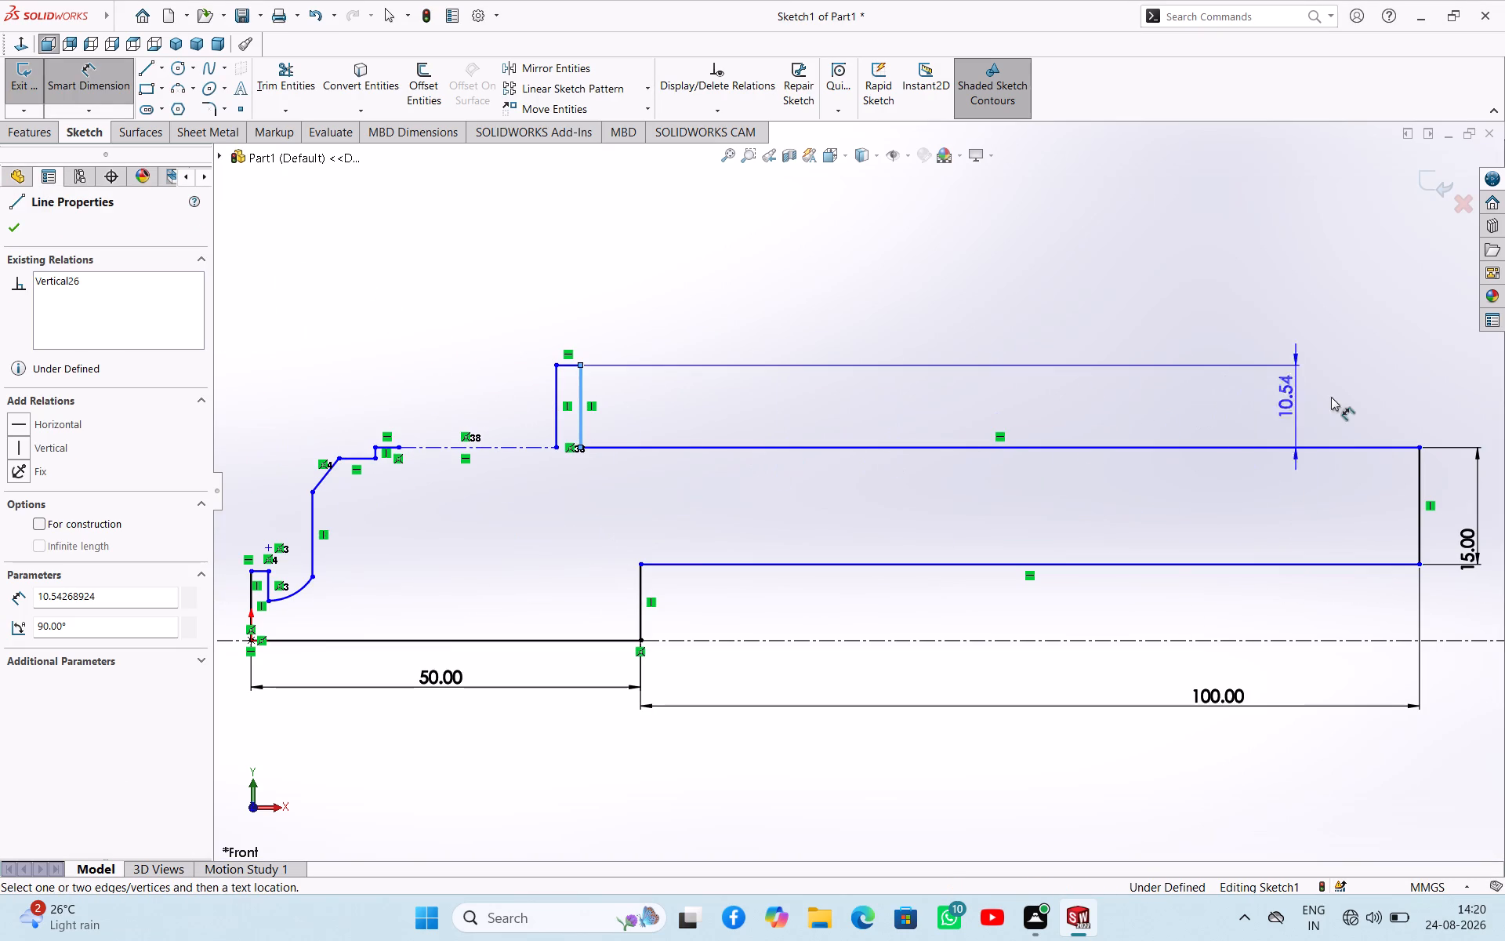
pyautogui.click(1416, 471)
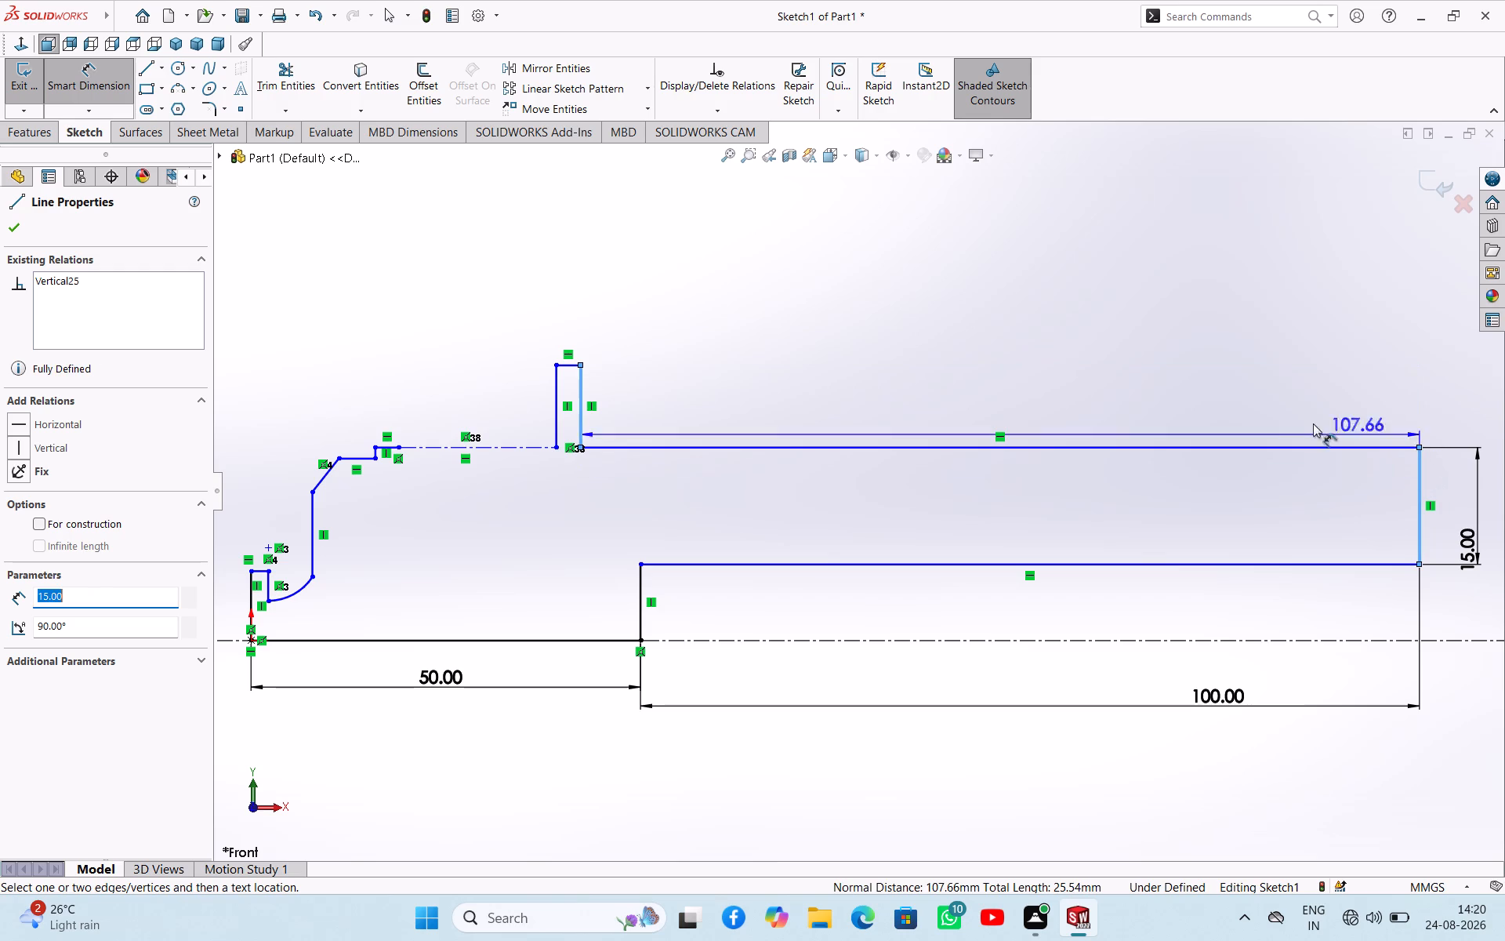
pyautogui.click(1218, 401)
pyautogui.write('20')
pyautogui.press('Return')
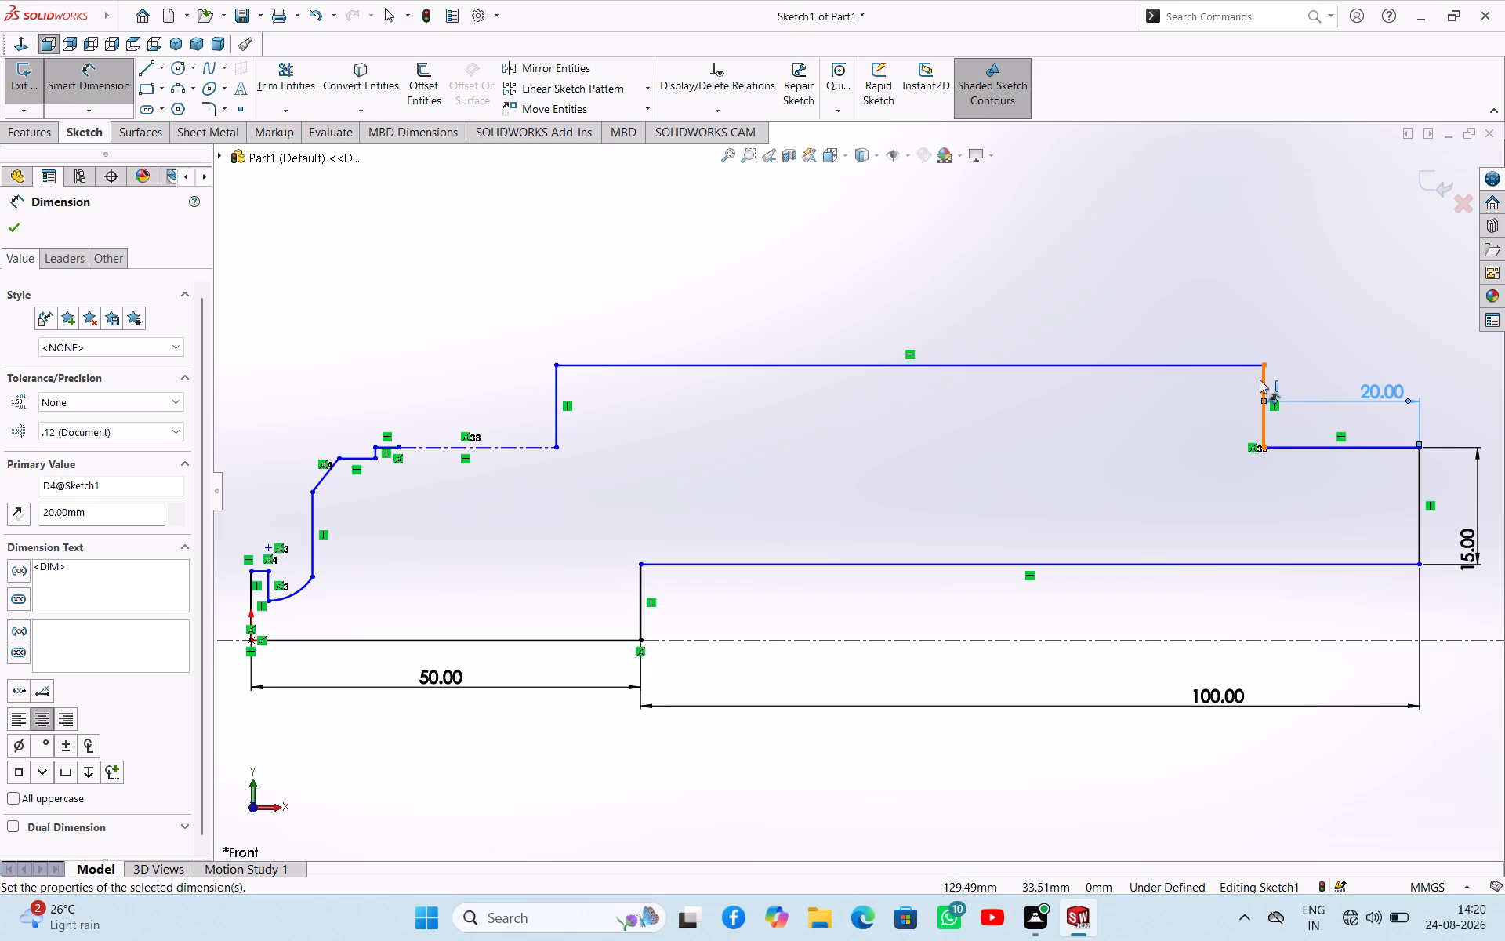
# Set the width of the rib's top line to 10 mm.
pyautogui.click(1097, 365)
pyautogui.moveTo(1100, 317); pyautogui.dragTo(1111, 312)
pyautogui.write('10')
pyautogui.press('Return')
# Dimension the short solid horizontal line that meets the upper centerline to 15 mm.
pyautogui.scroll(1, 517, 500)
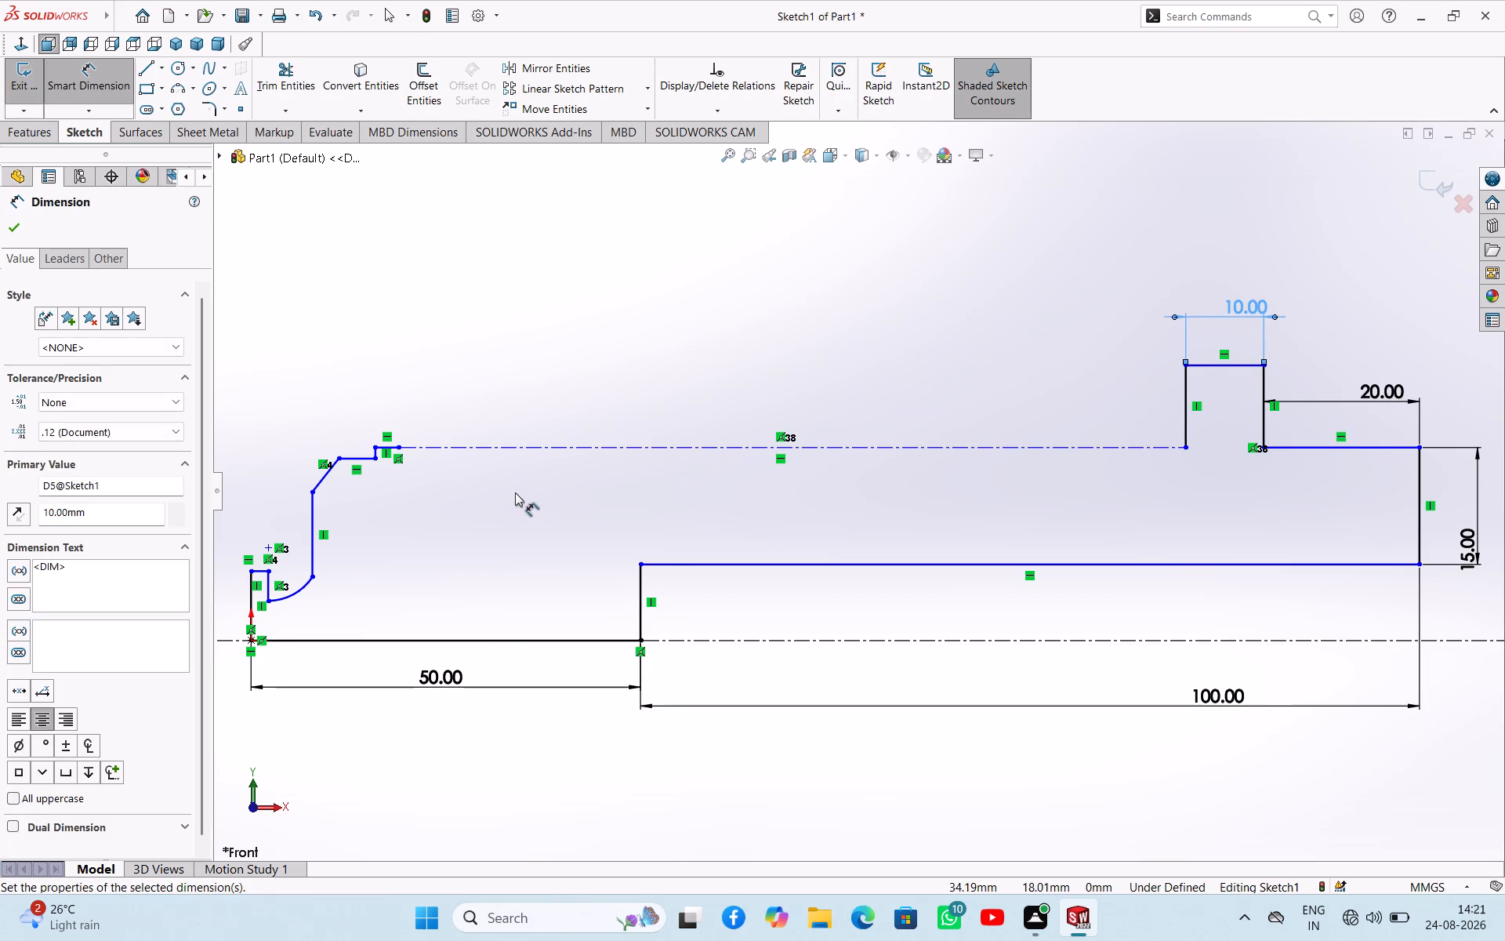
pyautogui.scroll(-4, 464, 477)
pyautogui.scroll(-2, 537, 446)
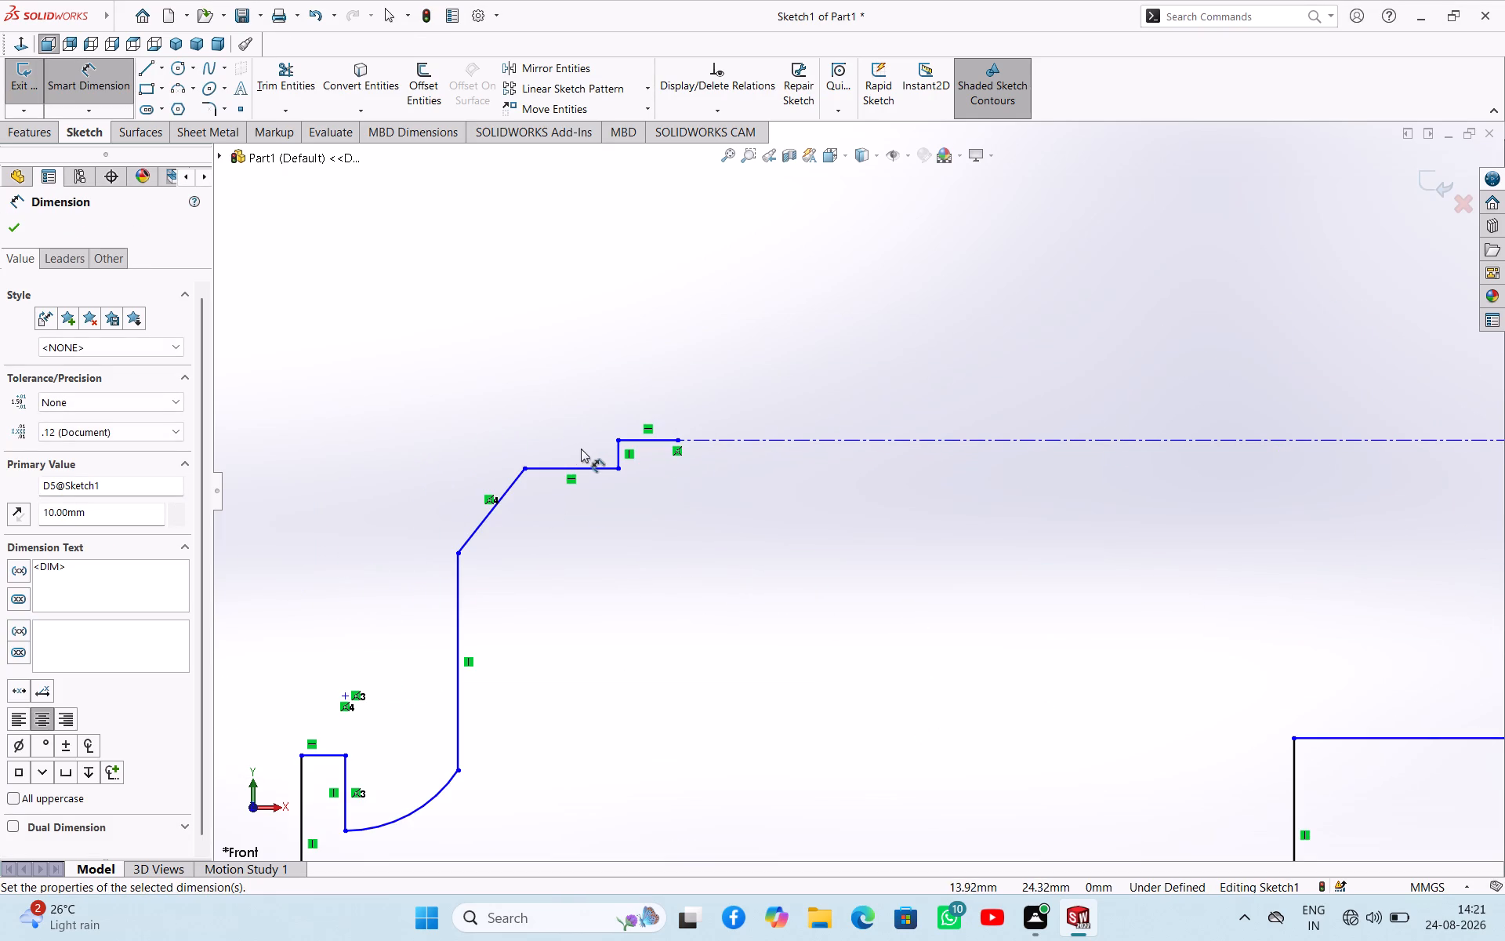
pyautogui.click(653, 441)
pyautogui.click(652, 343)
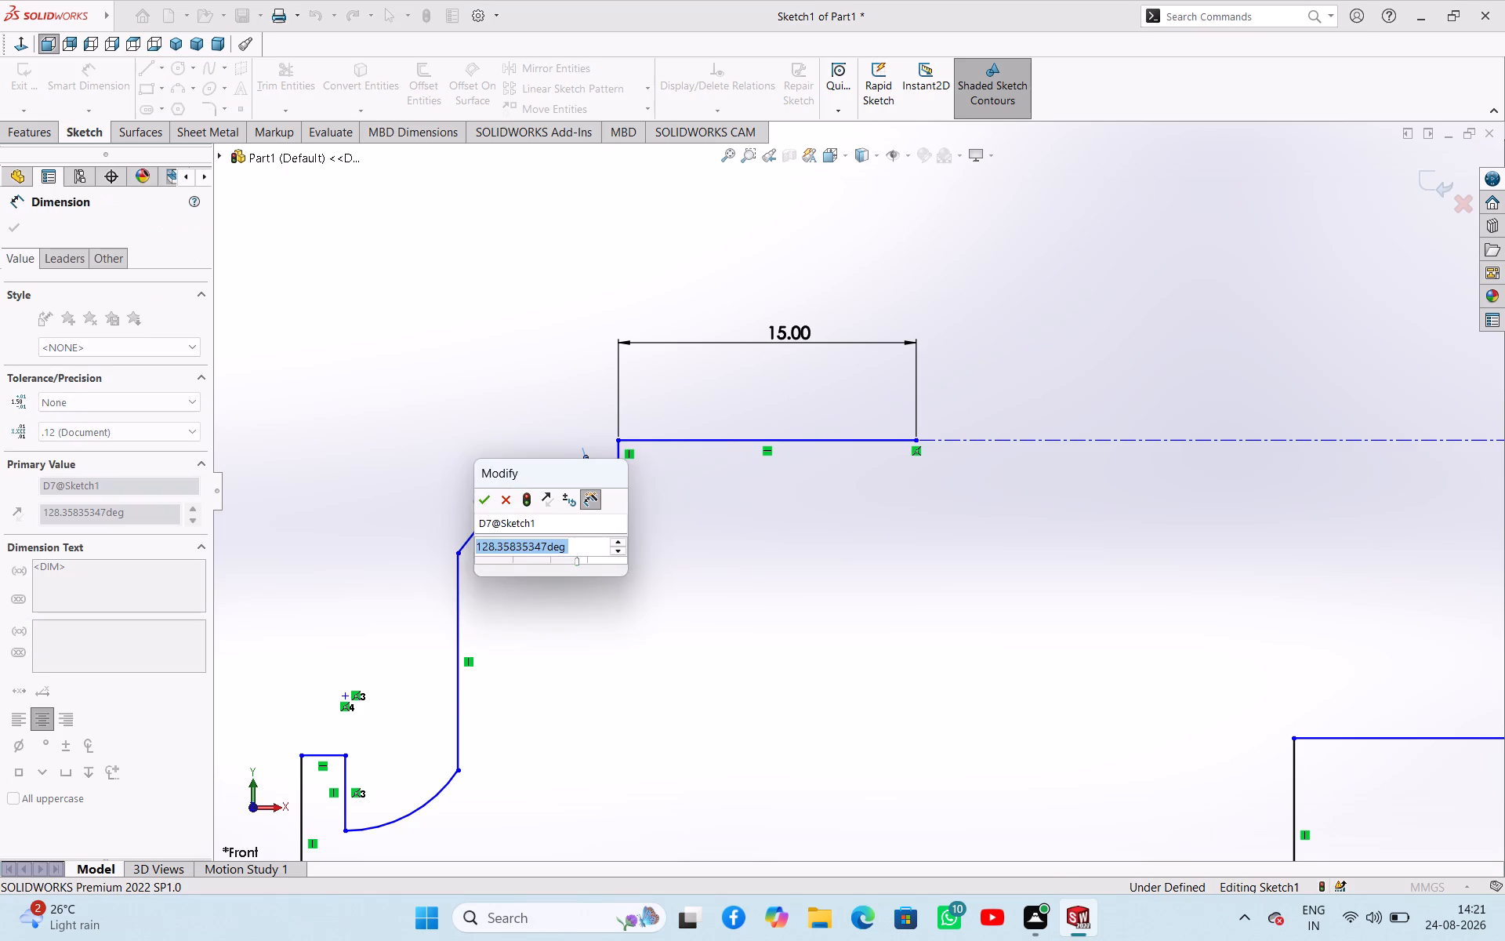
# Set the angle between the inclined line and the adjoining short horizontal line to 145°.
pyautogui.press('1')
pyautogui.press('5')
pyautogui.press('BackSpace')
pyautogui.write('45')
pyautogui.press('Return')
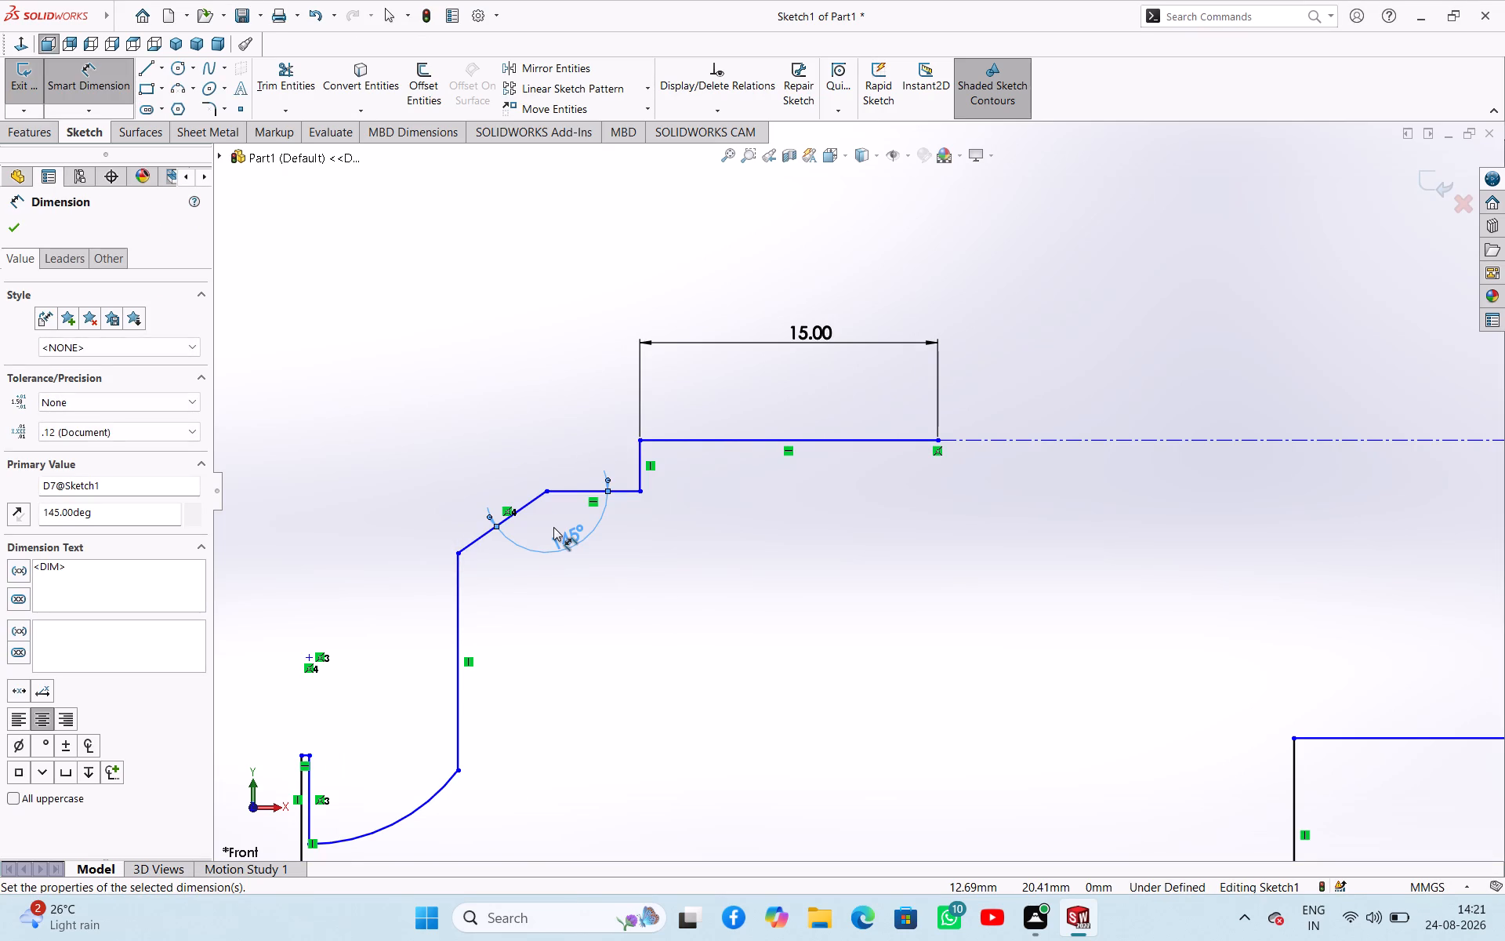
# Dimension the inclined line's length to 180 mm.
pyautogui.click(517, 517)
pyautogui.click(448, 466)
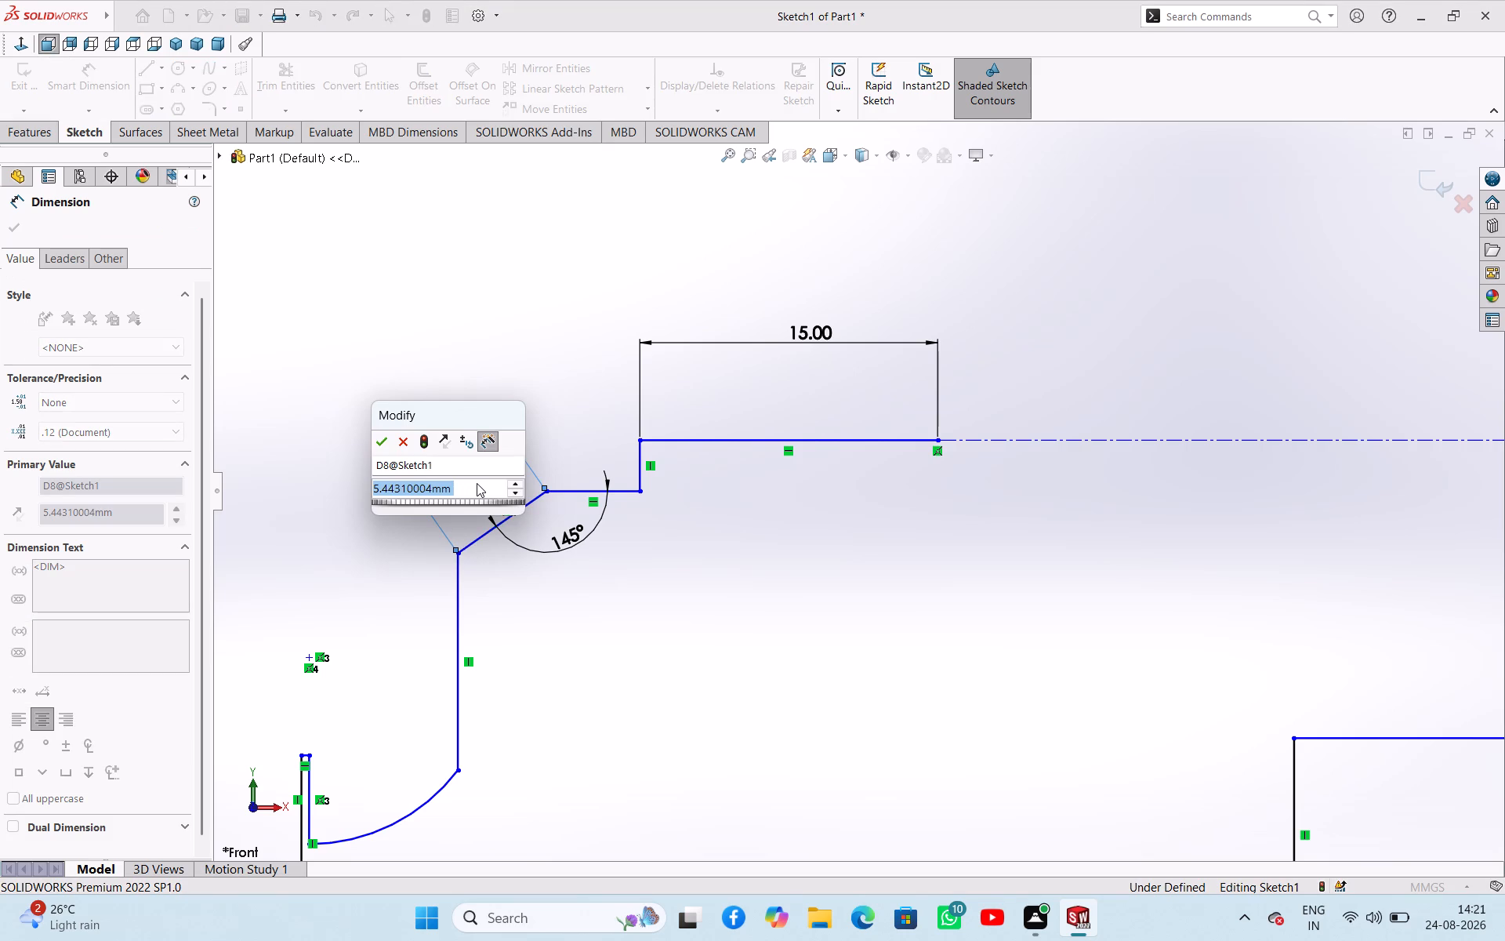
pyautogui.write('18')
pyautogui.press('0')
pyautogui.press('Return')
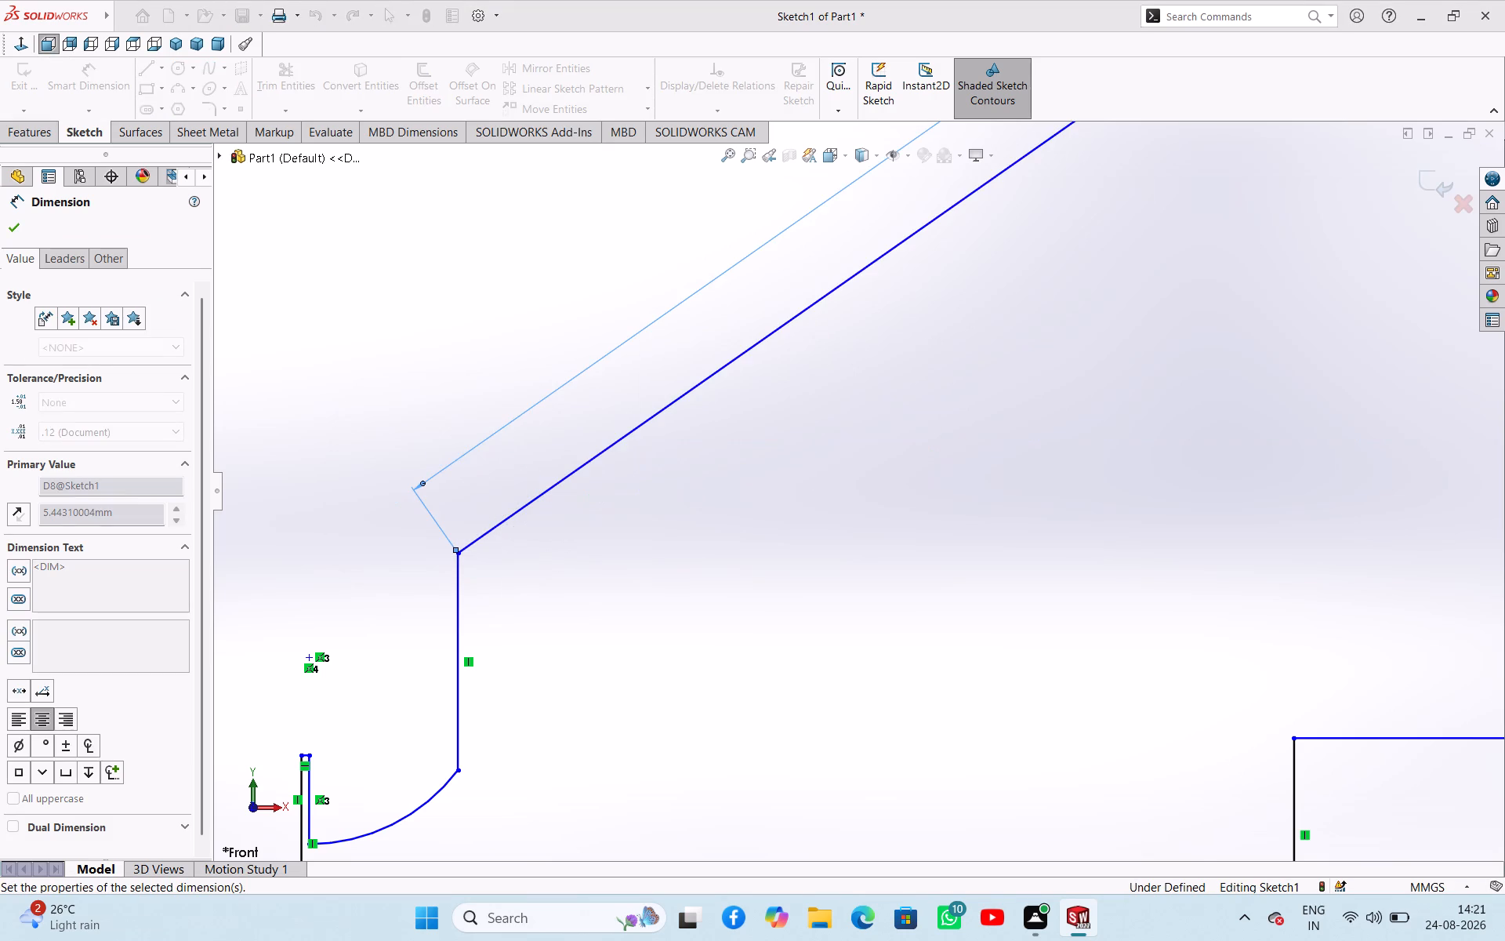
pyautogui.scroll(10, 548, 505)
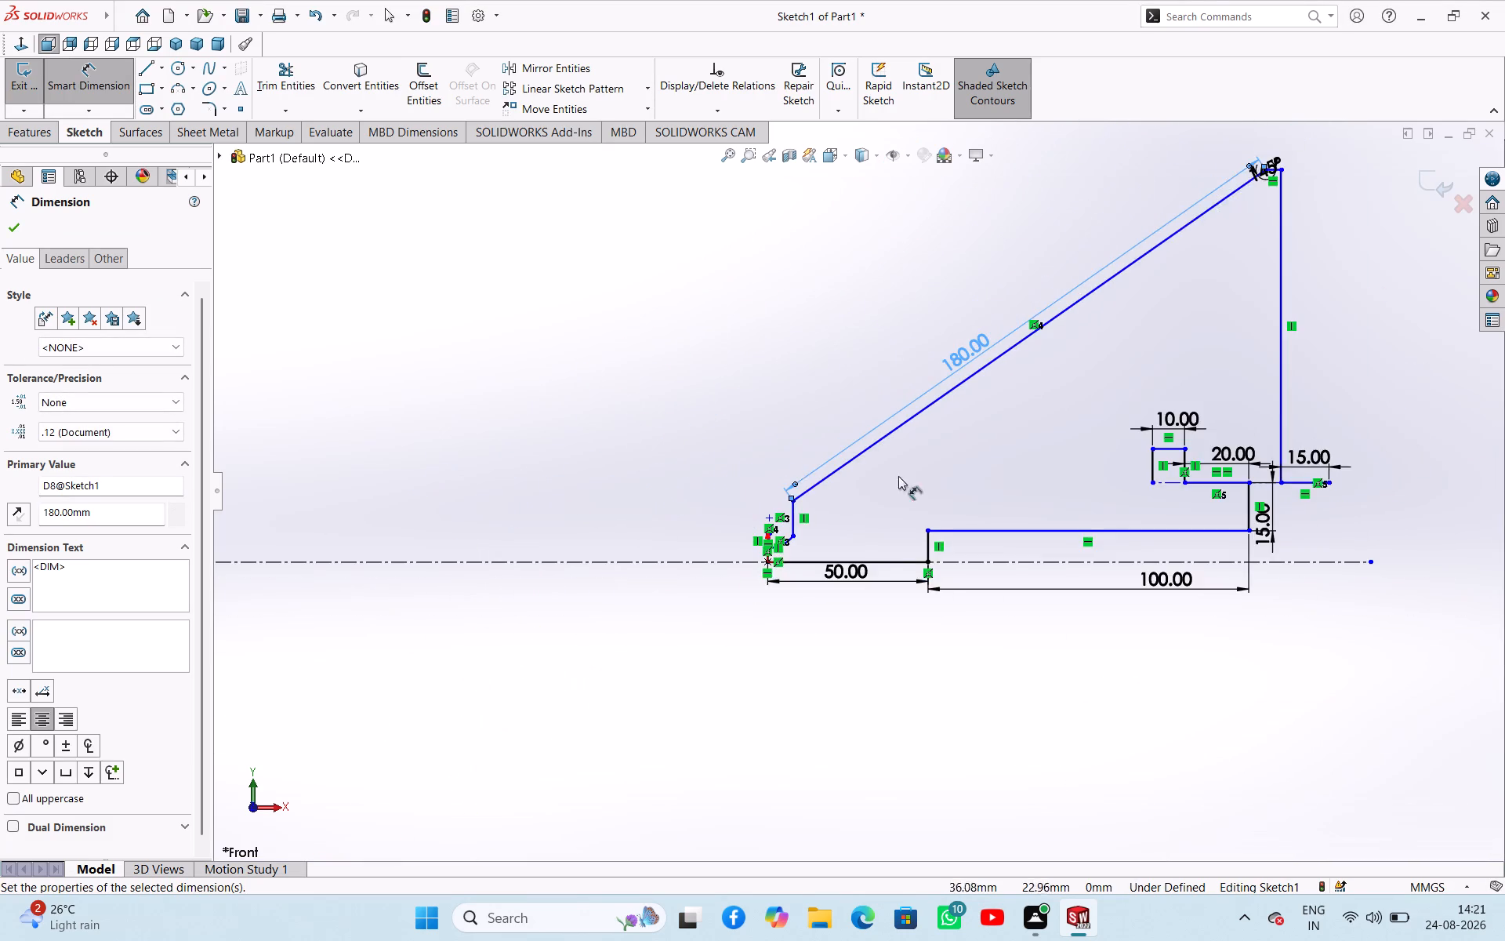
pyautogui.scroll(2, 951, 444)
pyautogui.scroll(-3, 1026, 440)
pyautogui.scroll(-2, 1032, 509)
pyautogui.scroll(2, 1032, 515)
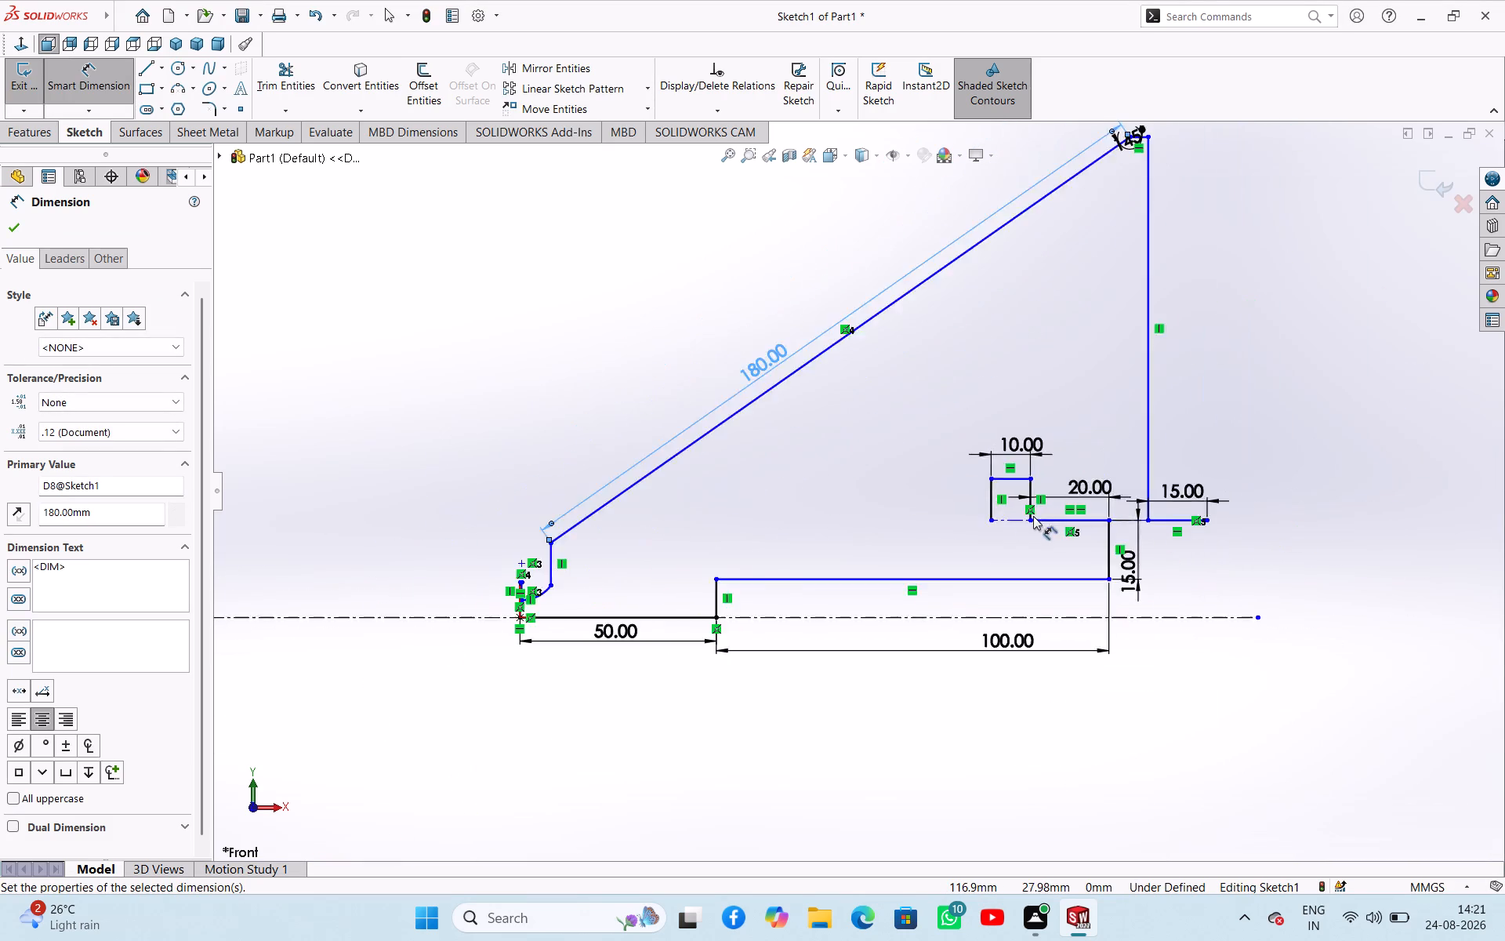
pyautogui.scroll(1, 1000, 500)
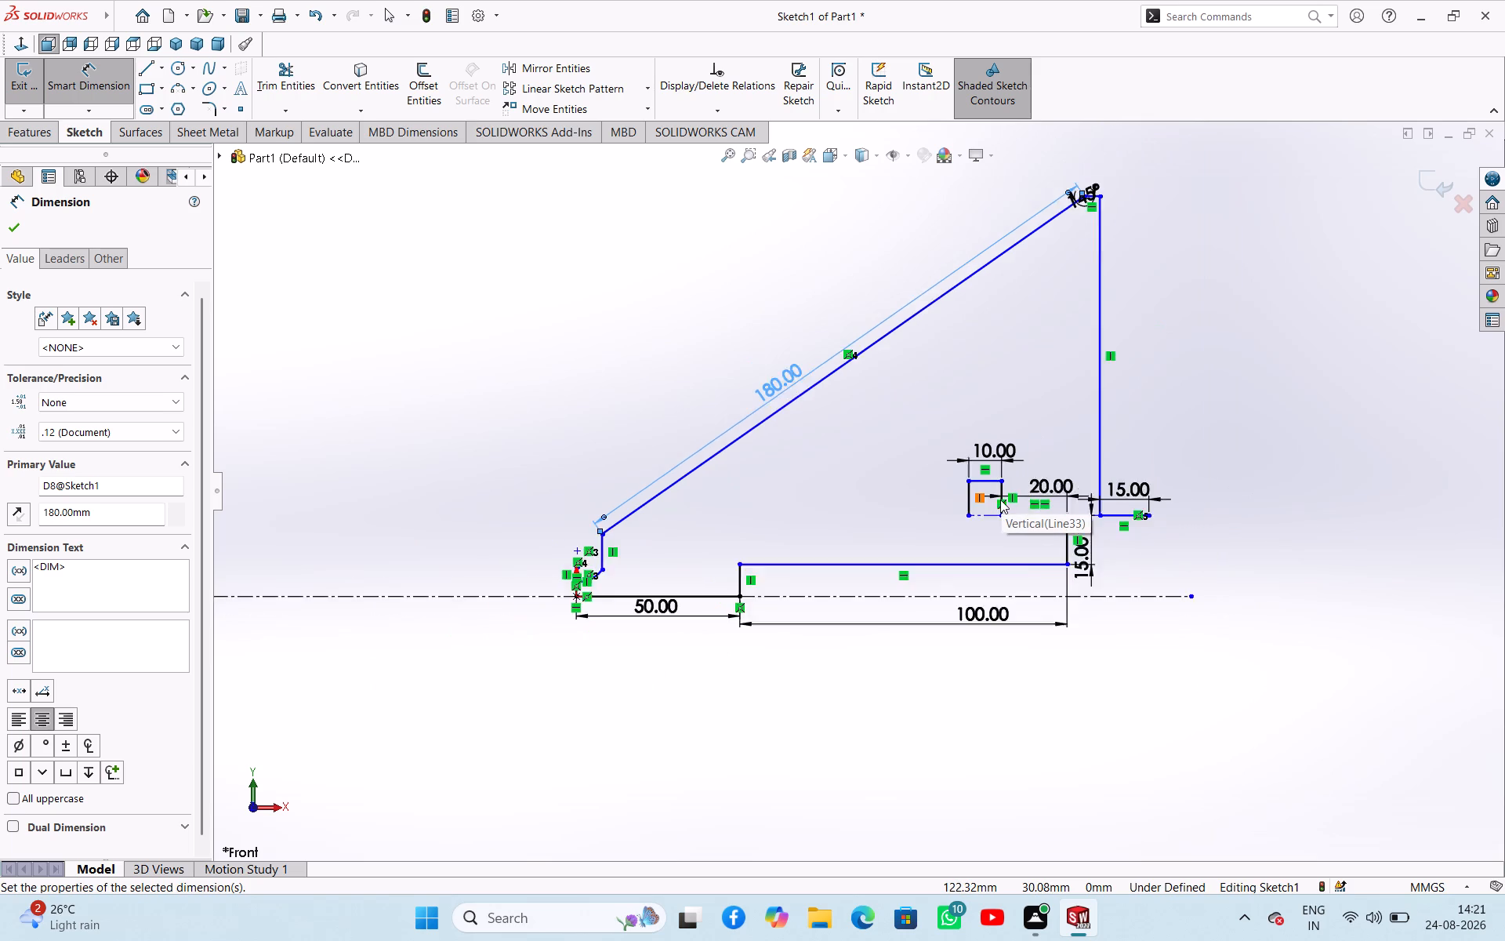
# Dimension the short horizontal line at the upper end of the inclined line to 15 mm.
pyautogui.scroll(4, 1000, 500)
pyautogui.scroll(-8, 1010, 384)
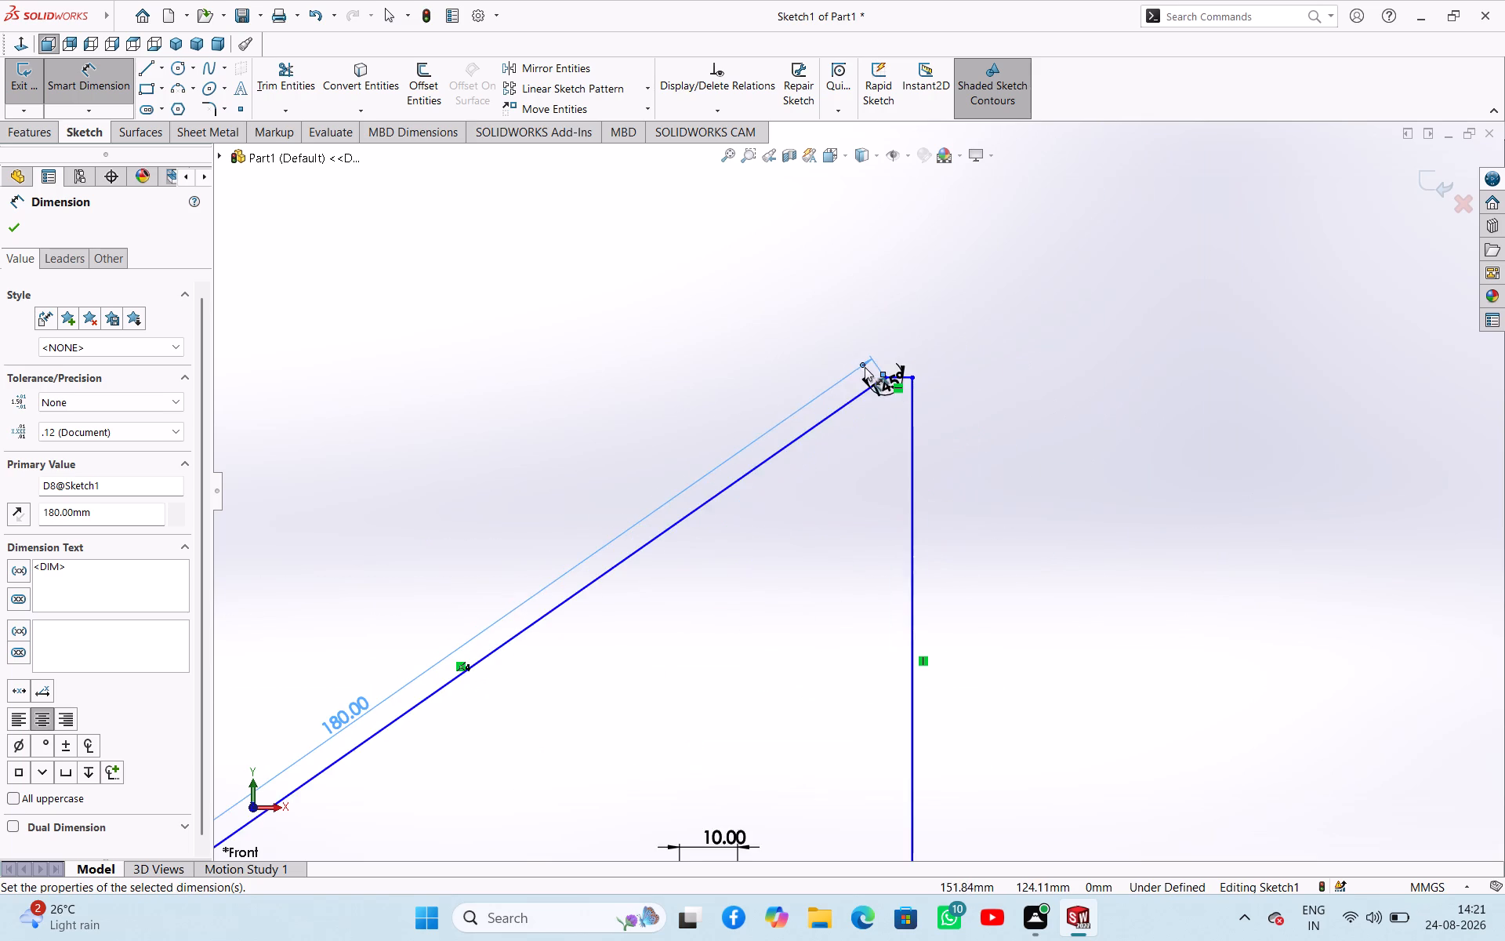
pyautogui.scroll(-8, 865, 367)
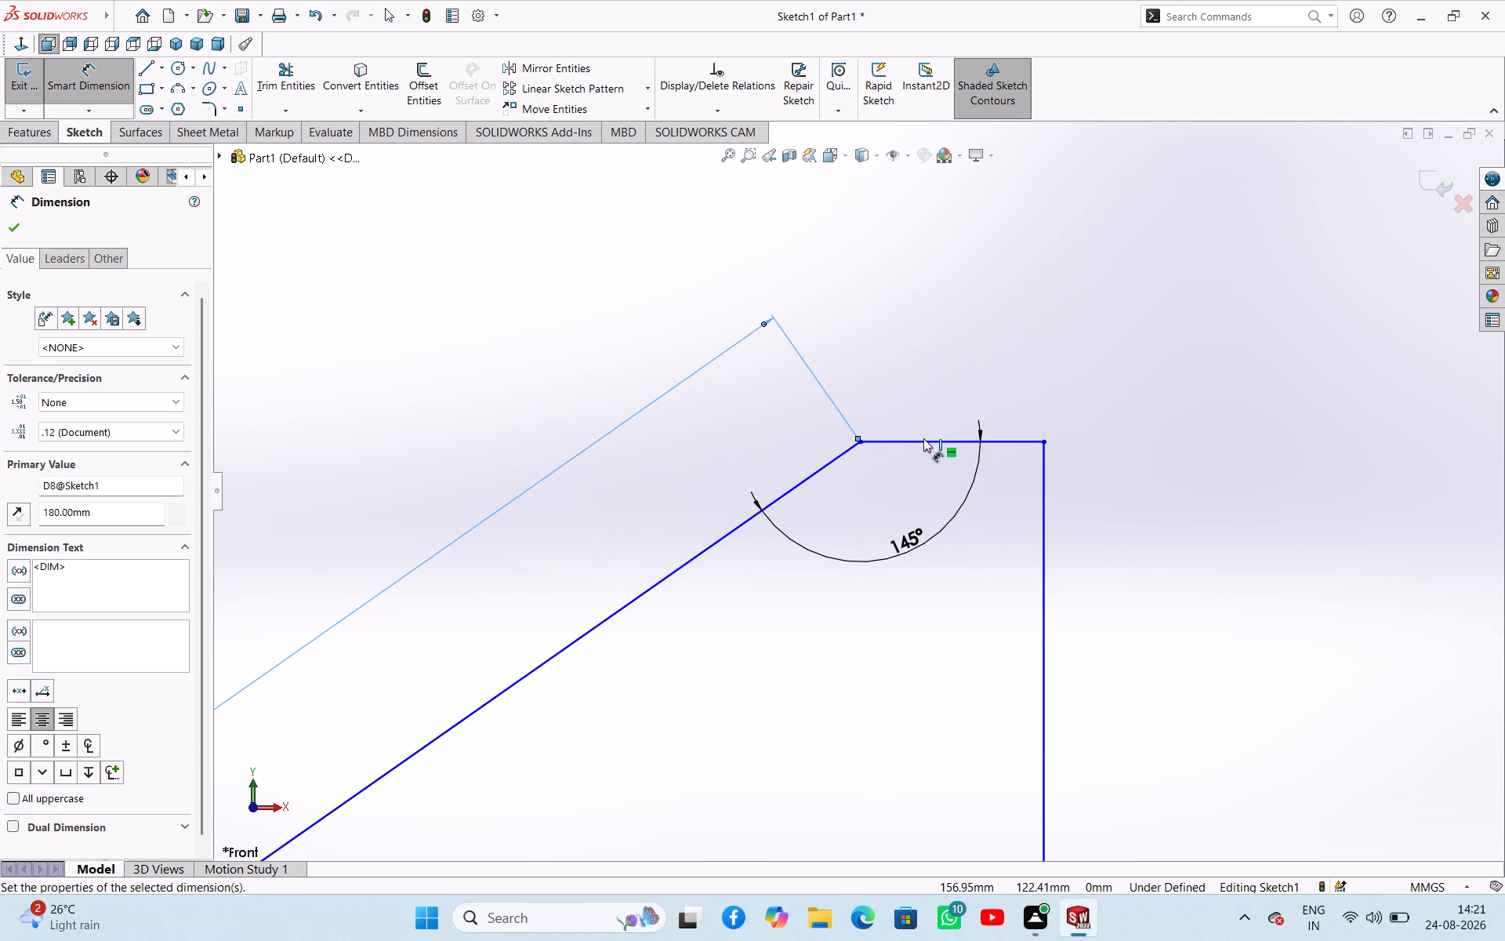
pyautogui.click(923, 438)
pyautogui.click(923, 345)
pyautogui.write('15')
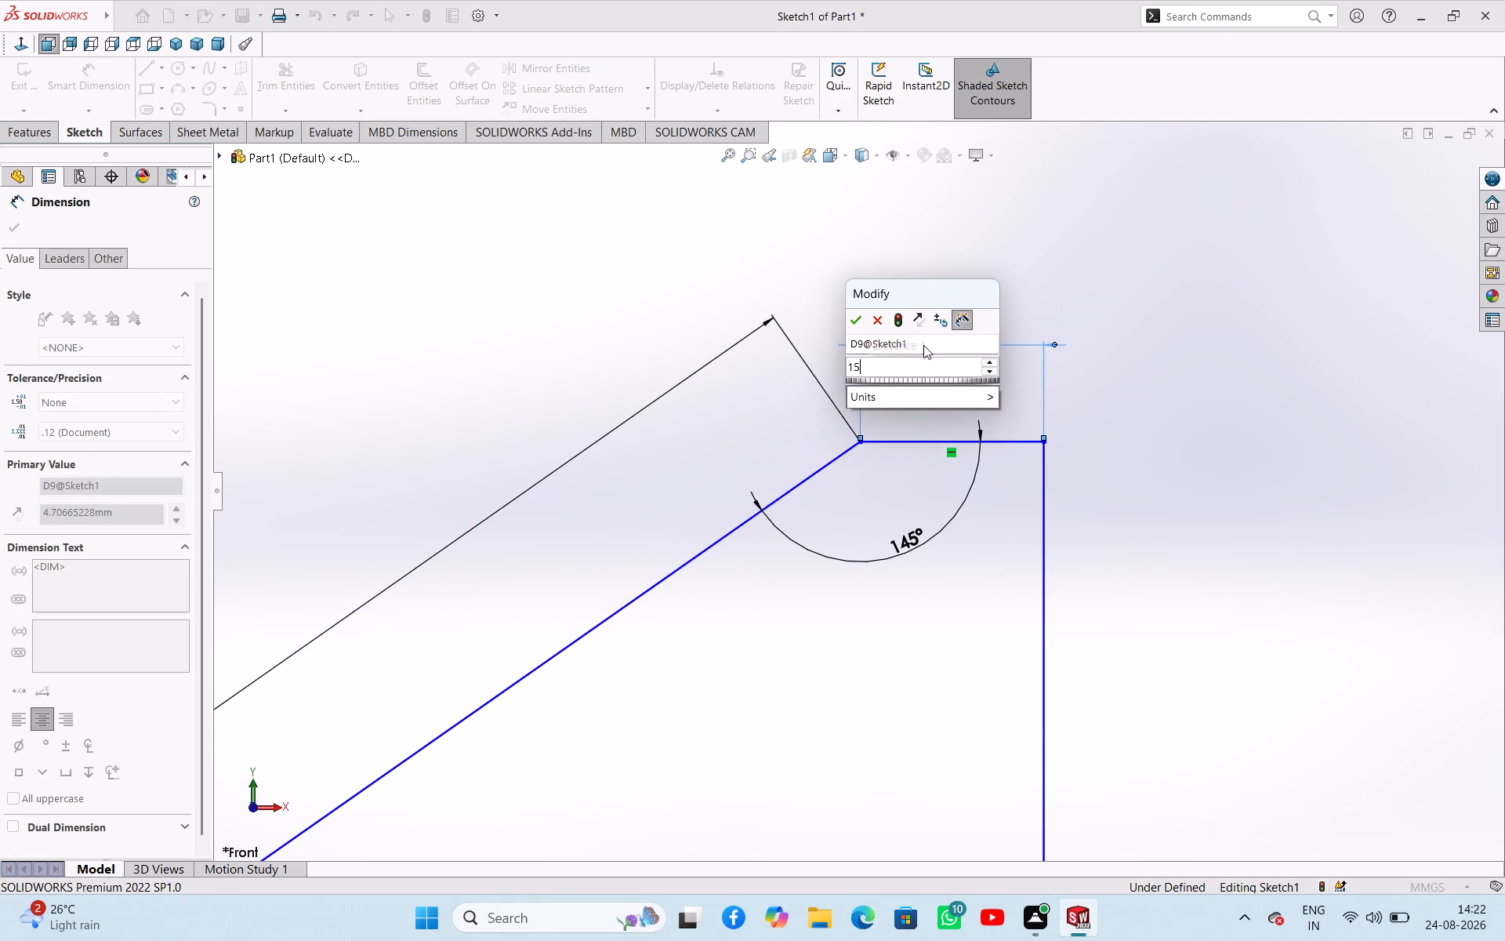
pyautogui.press('Return')
# Dimension the short vertical line between the origin-side top line and the arc to 10 mm.
pyautogui.scroll(8, 1024, 467)
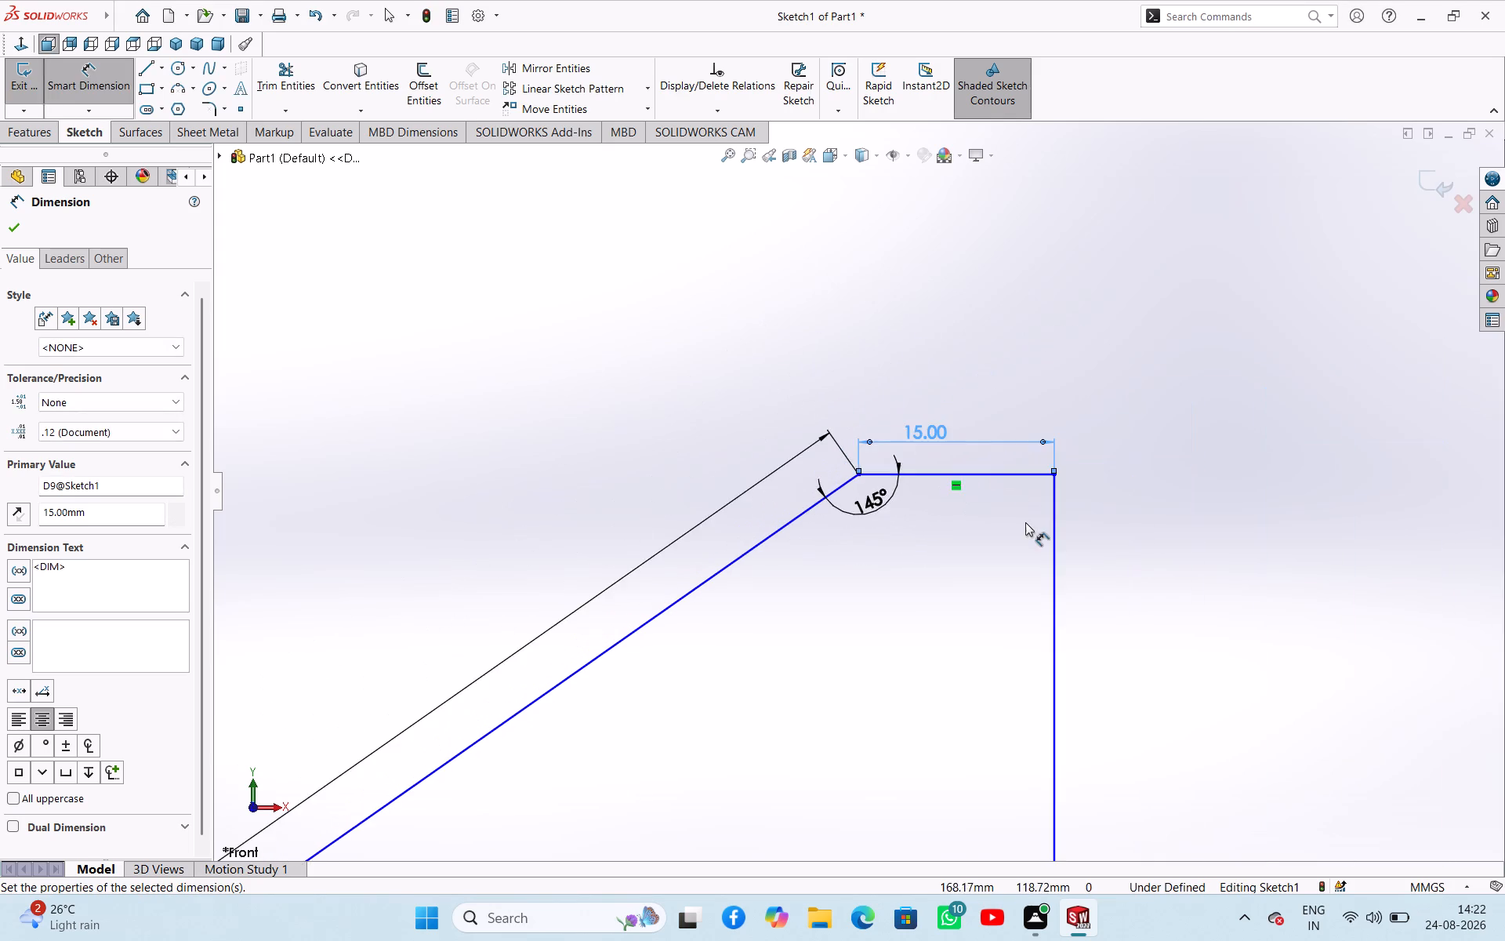
pyautogui.scroll(7, 1025, 522)
pyautogui.scroll(-8, 872, 696)
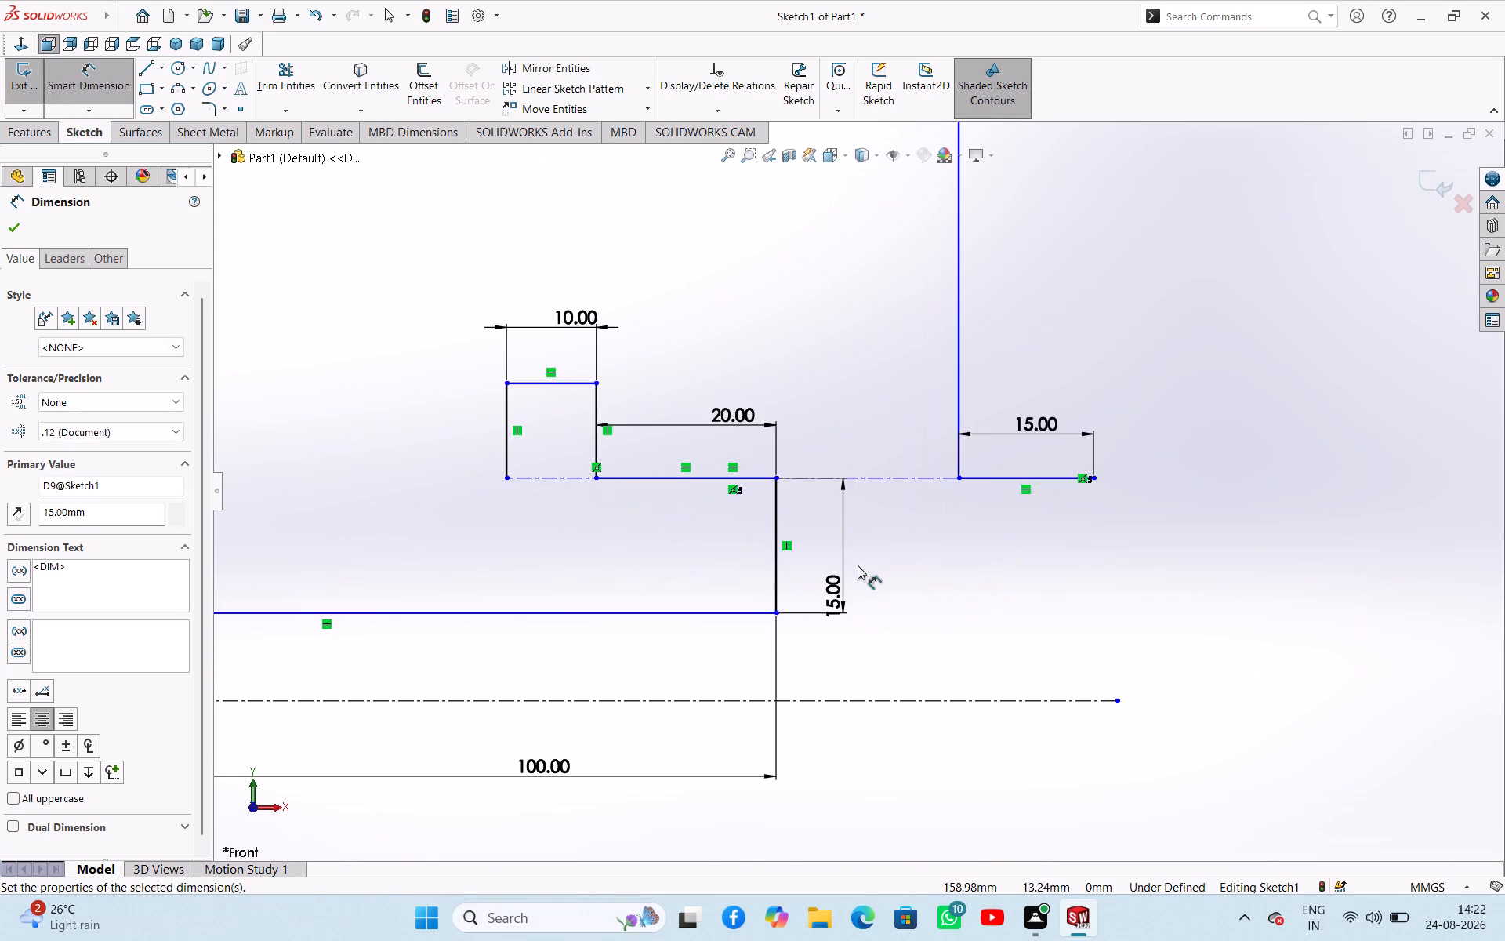
pyautogui.scroll(-2, 858, 556)
pyautogui.scroll(9, 858, 556)
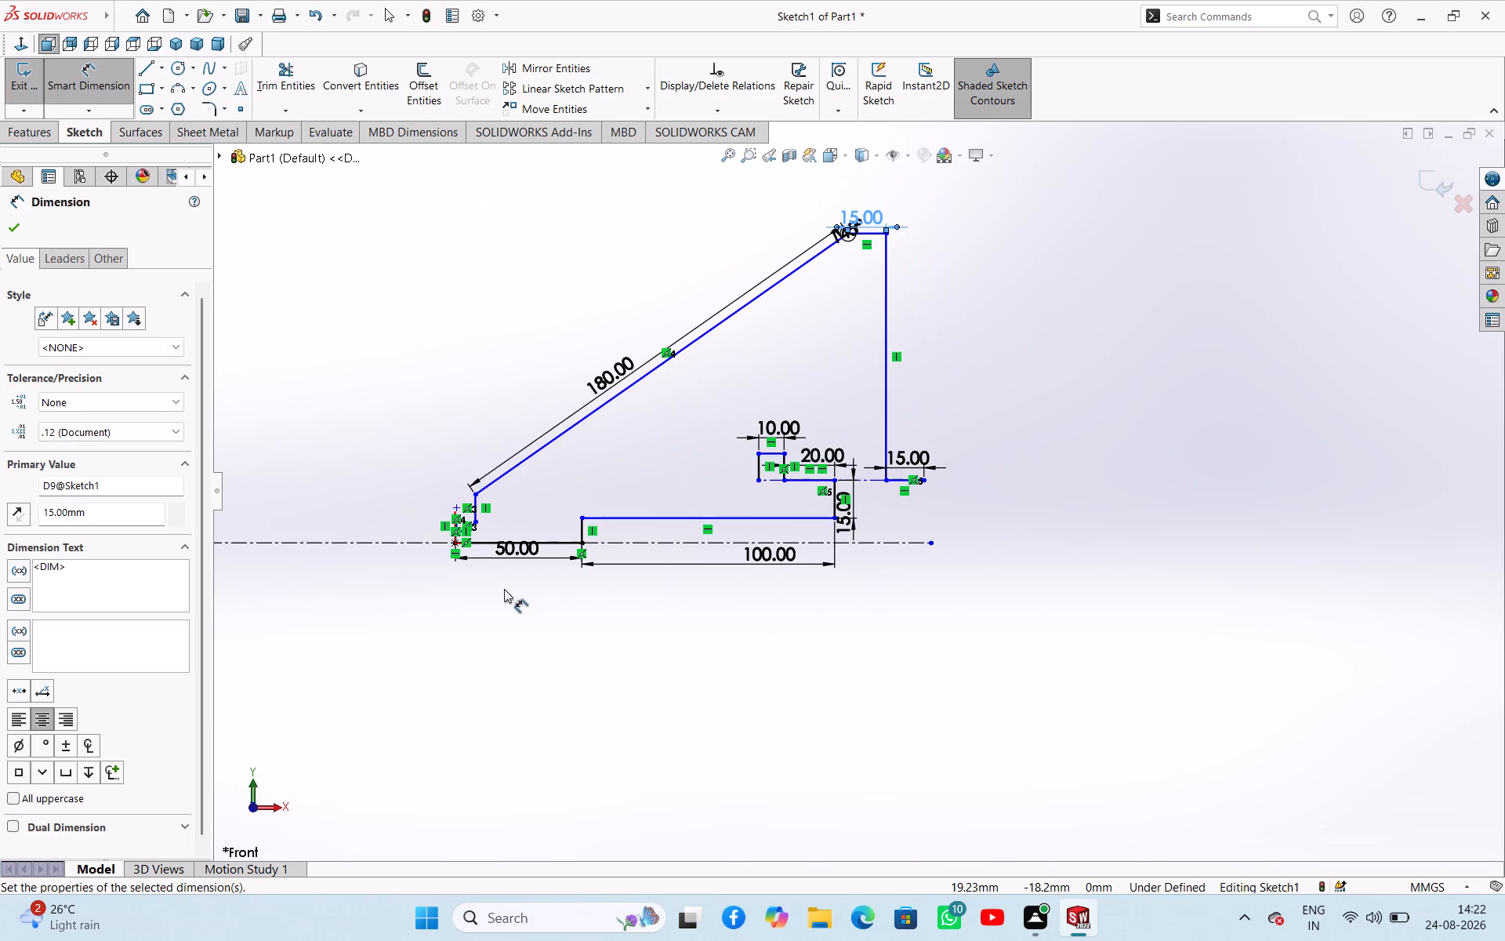
pyautogui.scroll(-6, 477, 545)
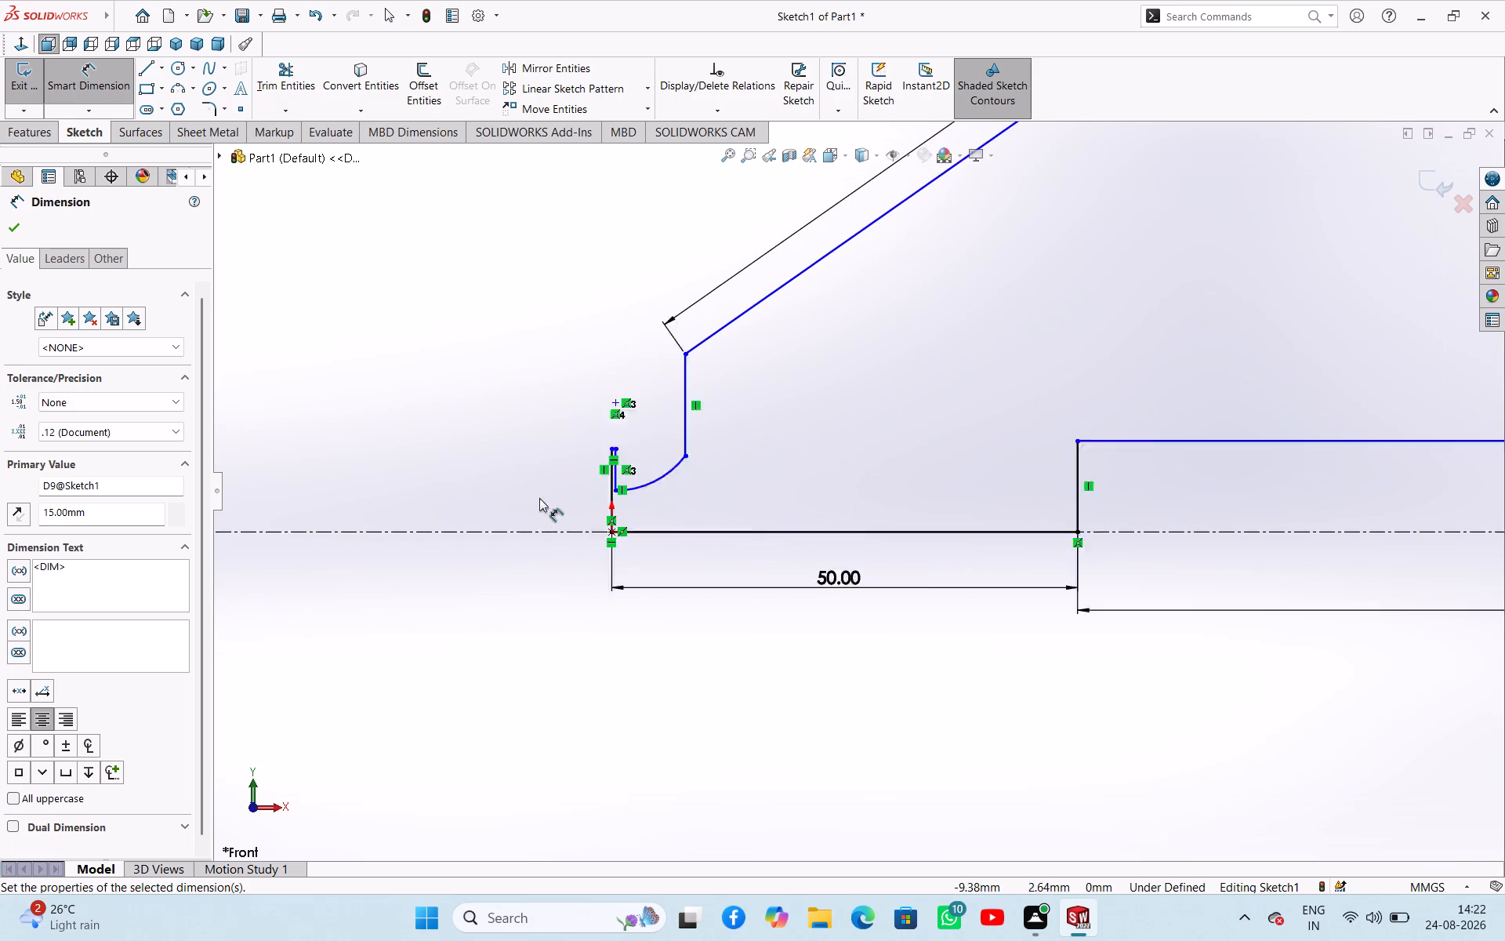
pyautogui.scroll(-7, 539, 498)
pyautogui.scroll(-2, 814, 472)
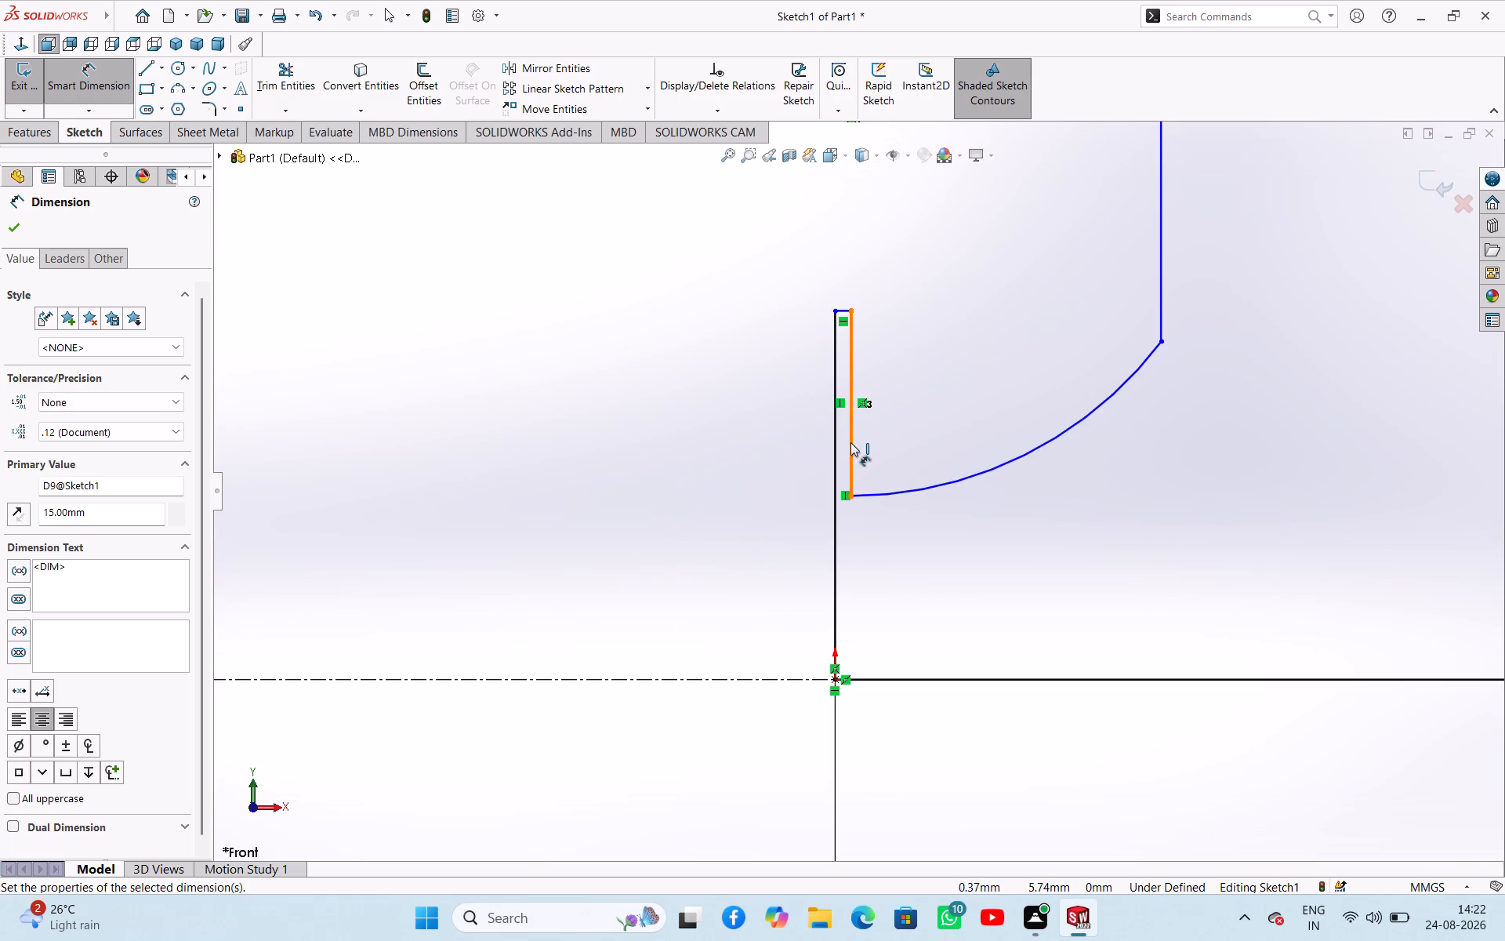
pyautogui.click(850, 442)
pyautogui.click(582, 456)
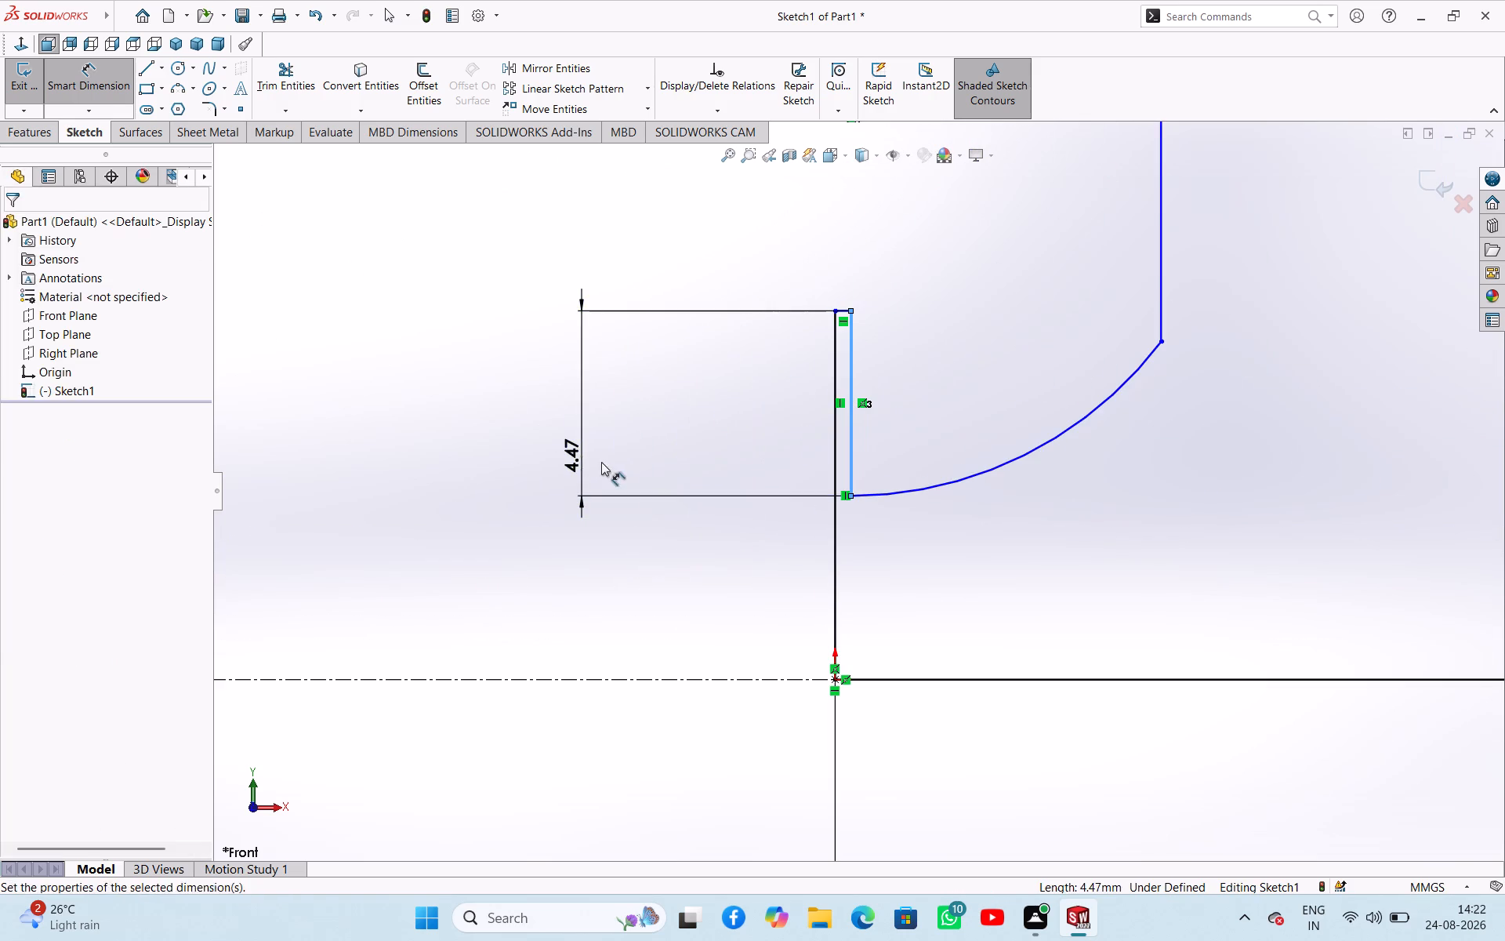
pyautogui.press('1')
pyautogui.press('0')
pyautogui.press('Return')
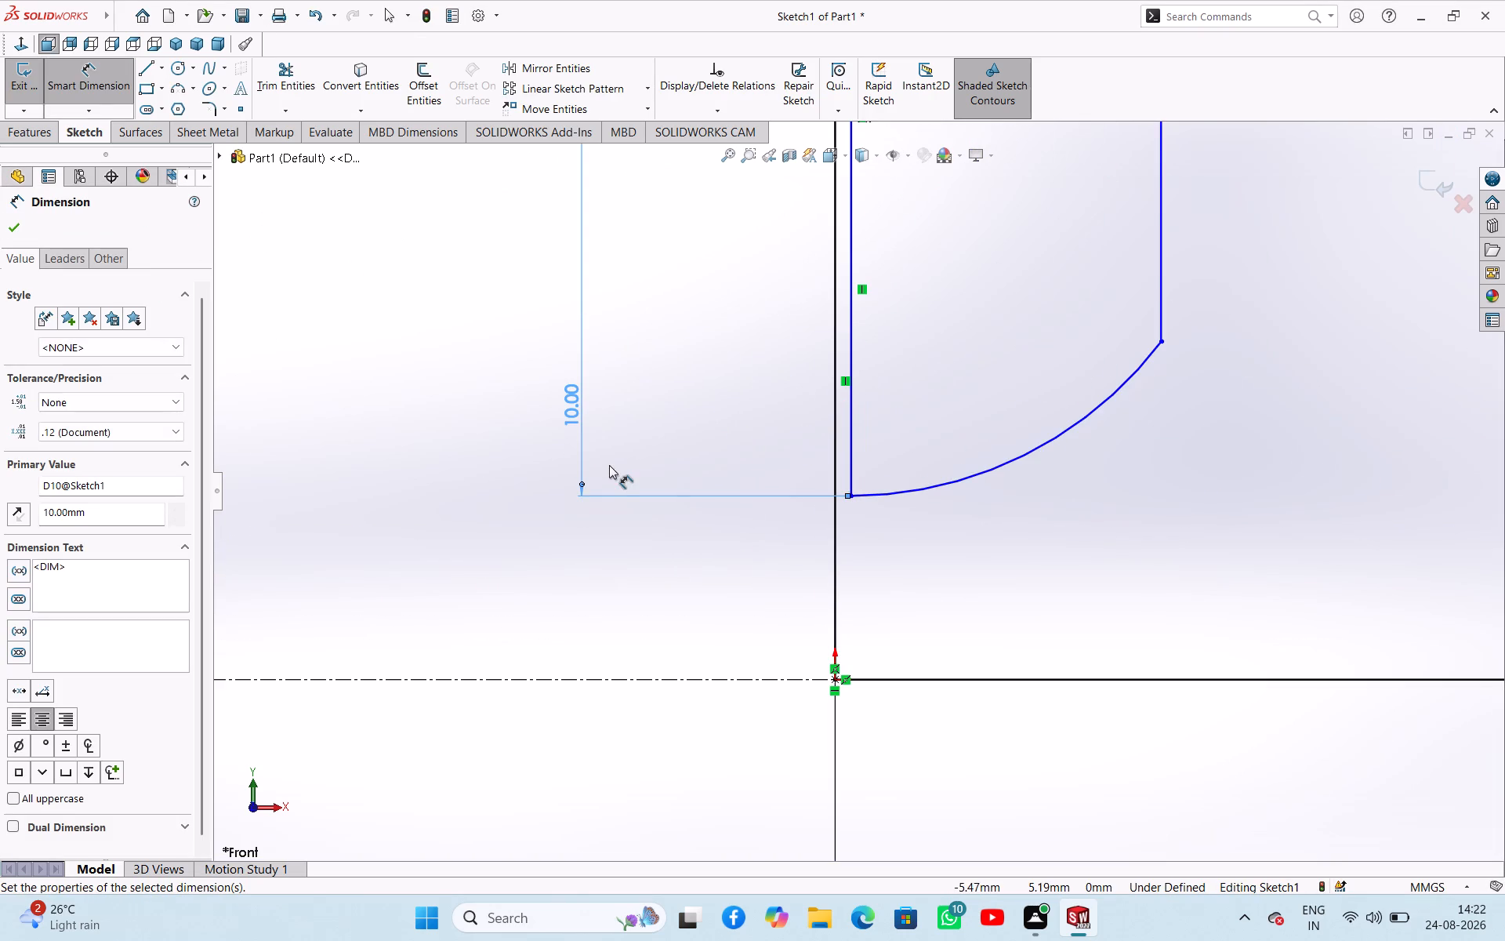
# Dimension the vertical line rising from the origin to 20 mm.
pyautogui.scroll(3, 858, 409)
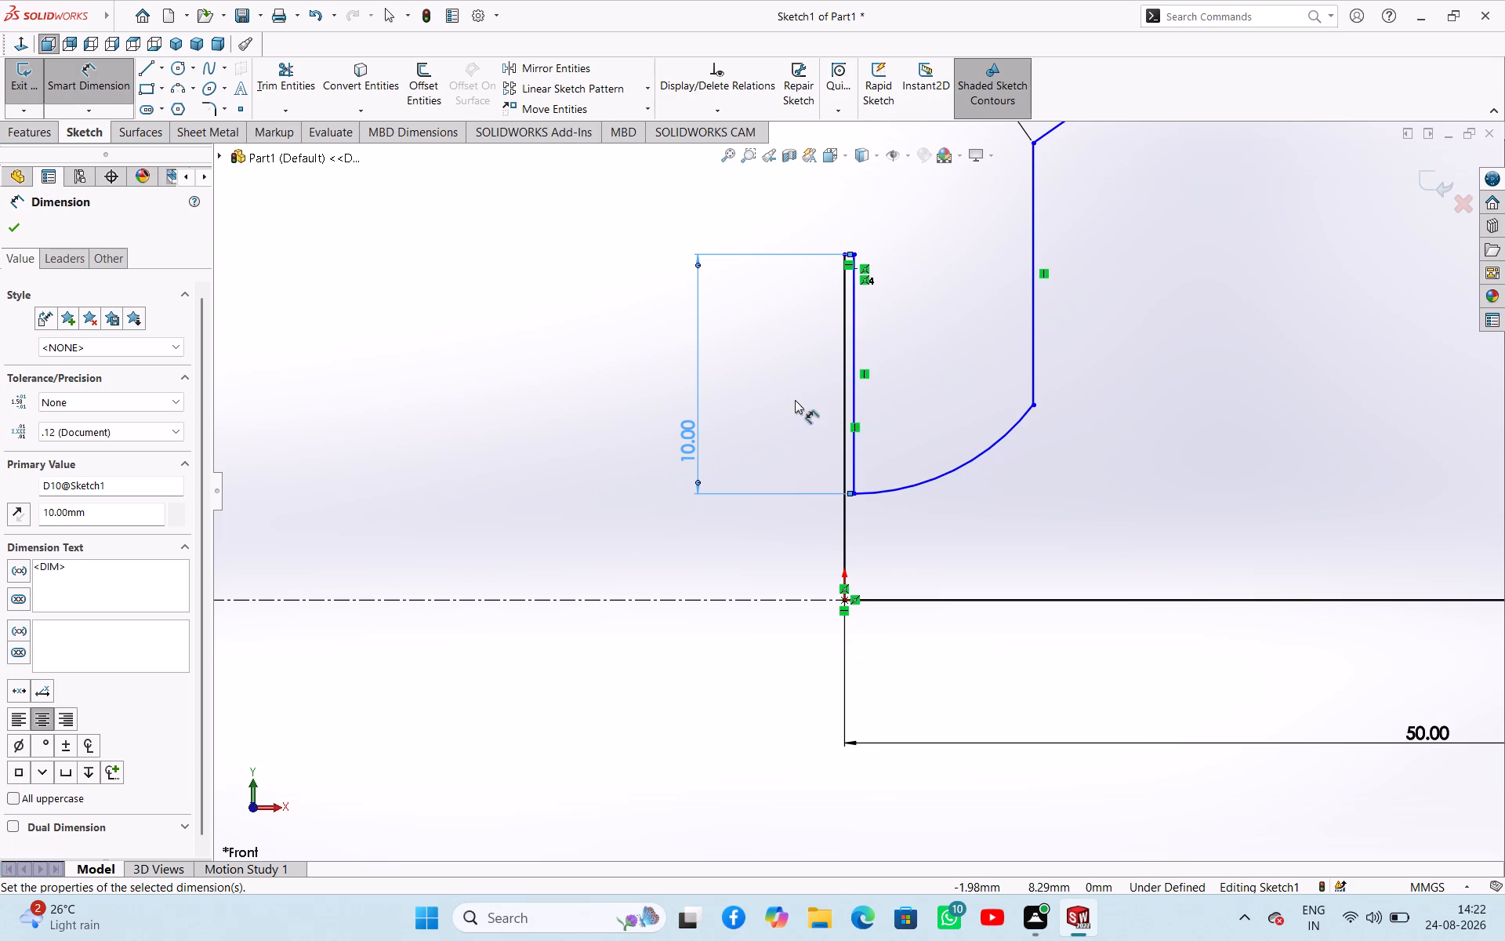
pyautogui.click(843, 409)
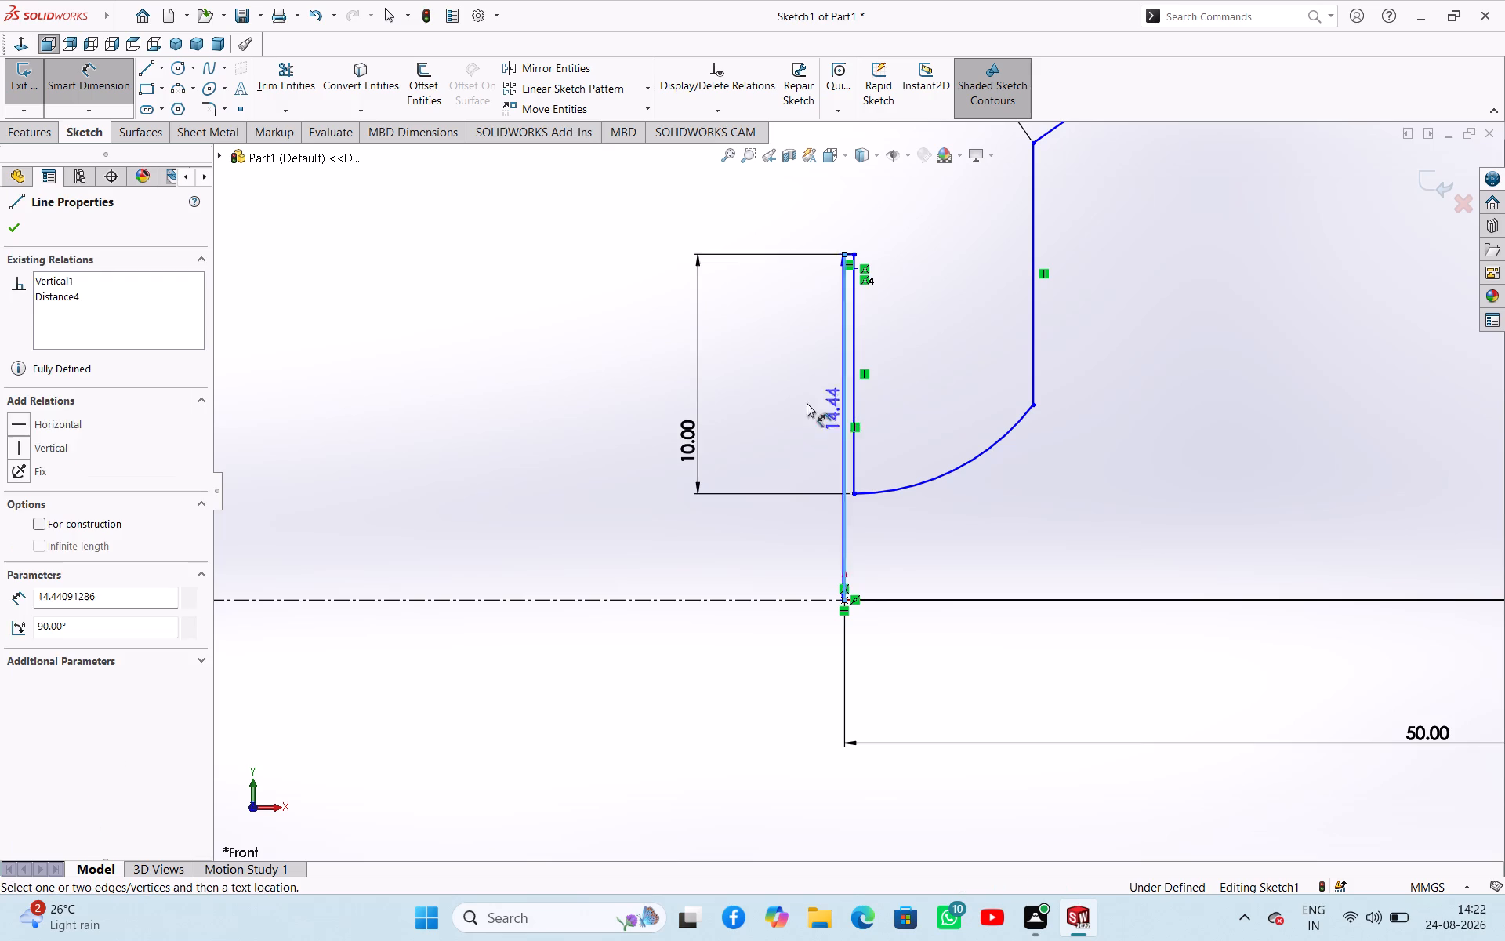
pyautogui.click(779, 402)
pyautogui.press('2')
pyautogui.press('0')
pyautogui.press('4')
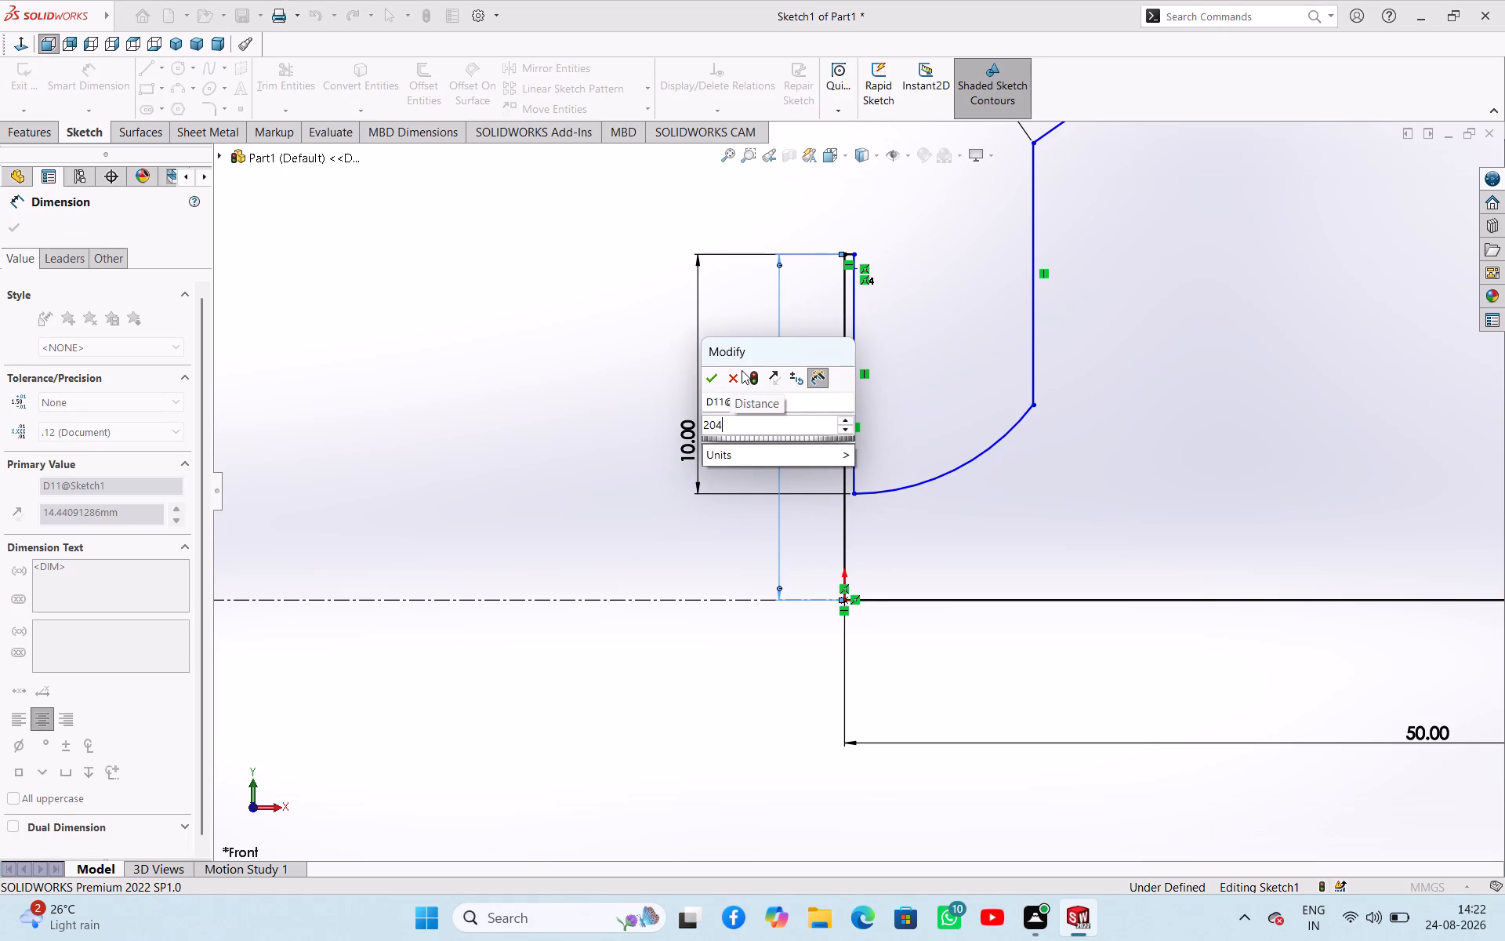
pyautogui.press('BackSpace')
pyautogui.click(713, 379)
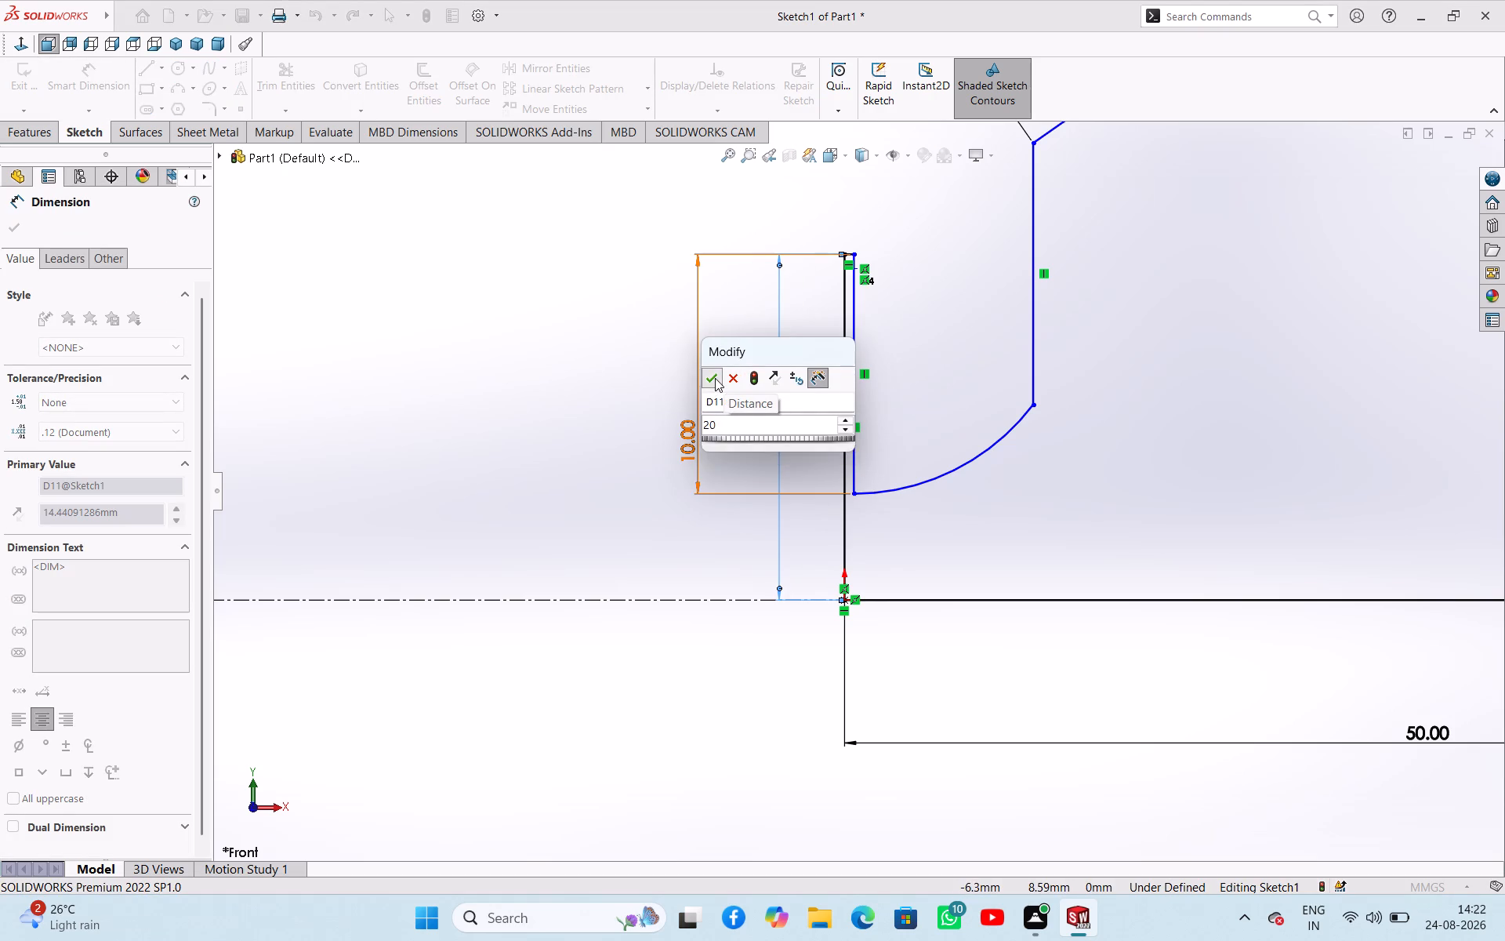
# Dimension the short horizontal line on top of the 20 mm vertical line to 10 mm.
pyautogui.scroll(5, 824, 266)
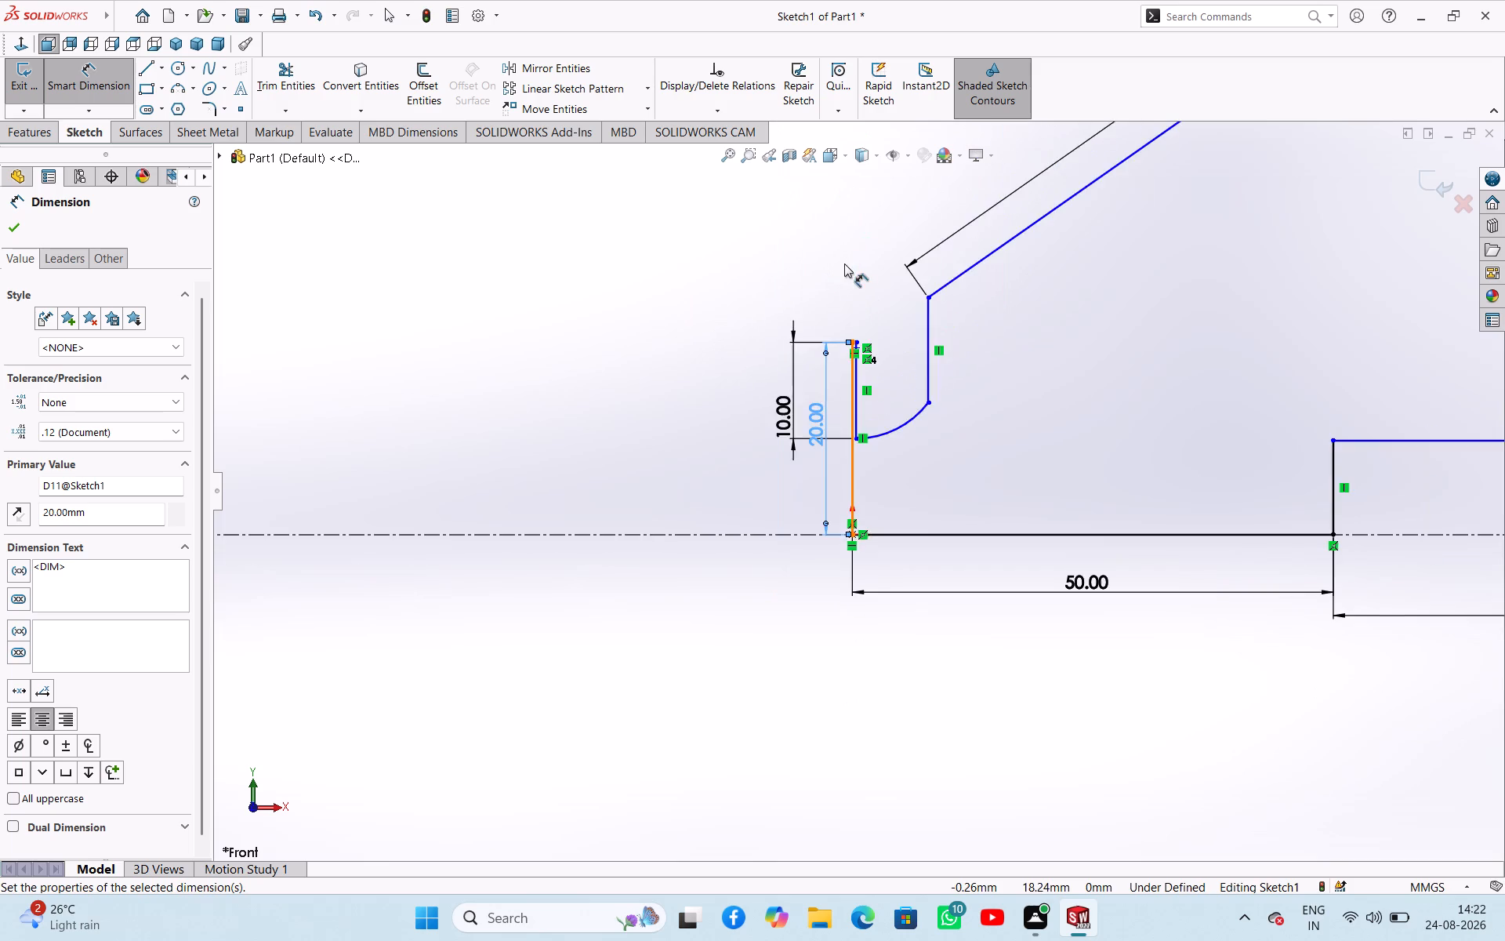
pyautogui.scroll(-3, 845, 297)
pyautogui.scroll(-14, 851, 373)
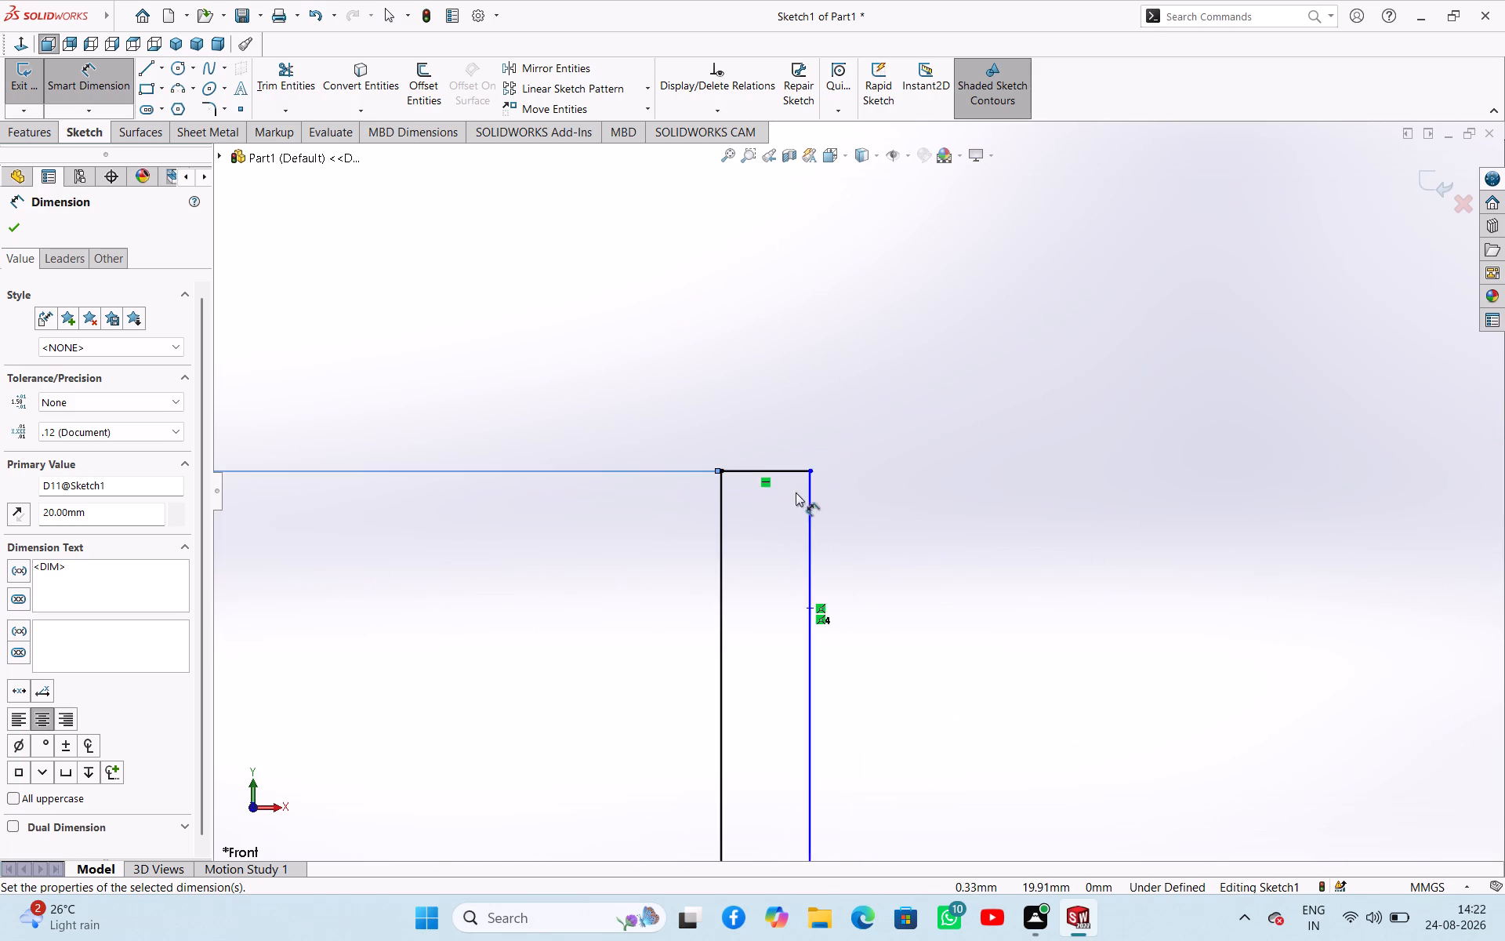
pyautogui.scroll(-3, 796, 492)
pyautogui.click(752, 452)
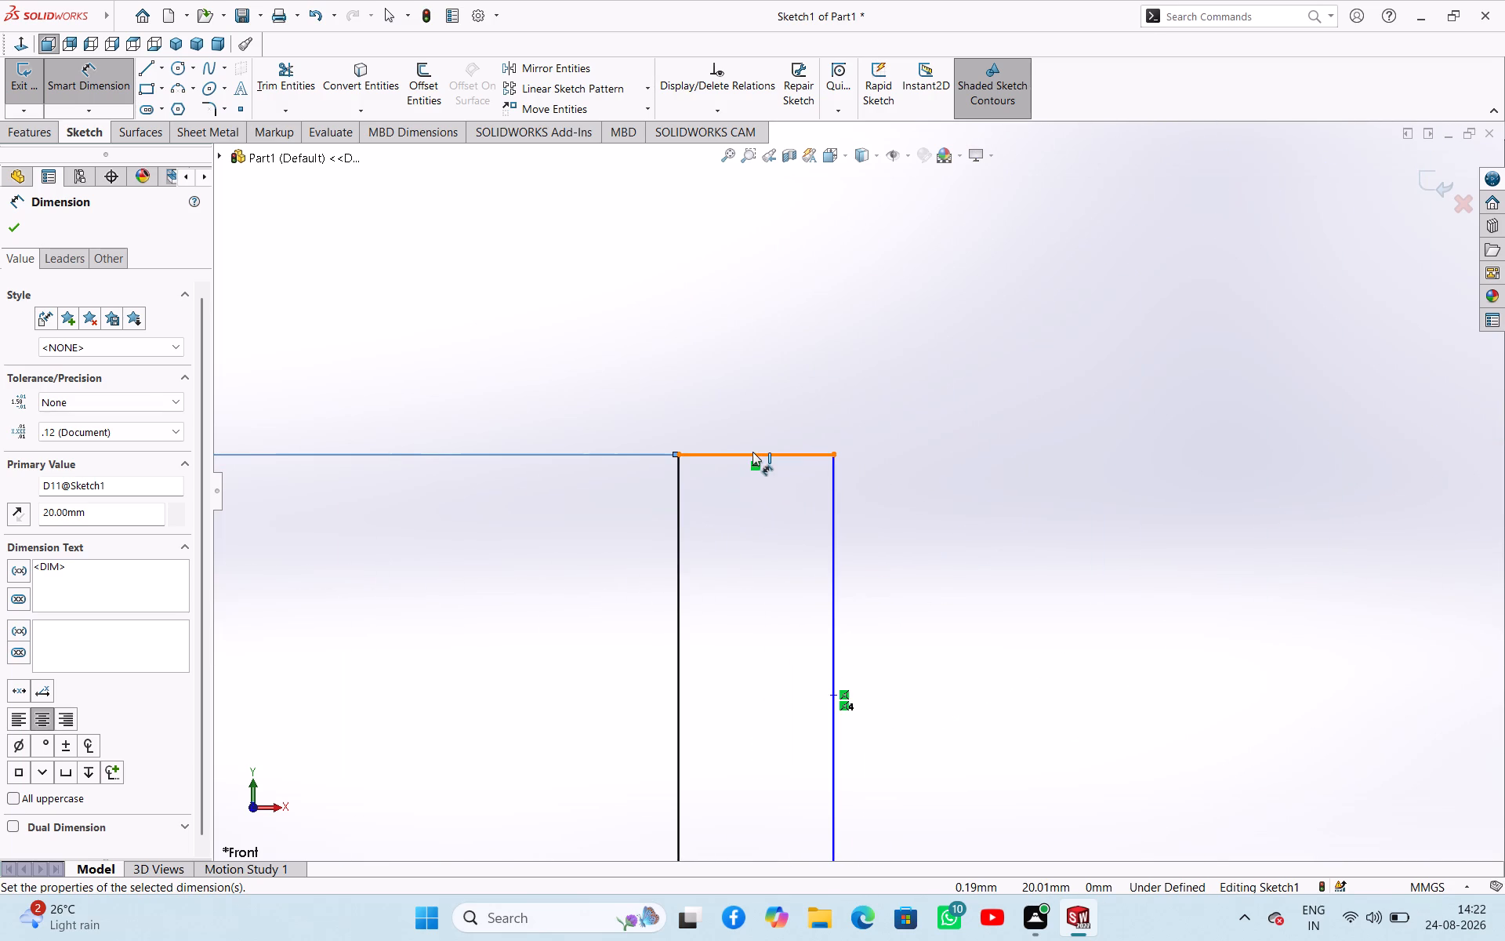
pyautogui.click(749, 410)
pyautogui.press('1')
pyautogui.press('0')
pyautogui.press('Return')
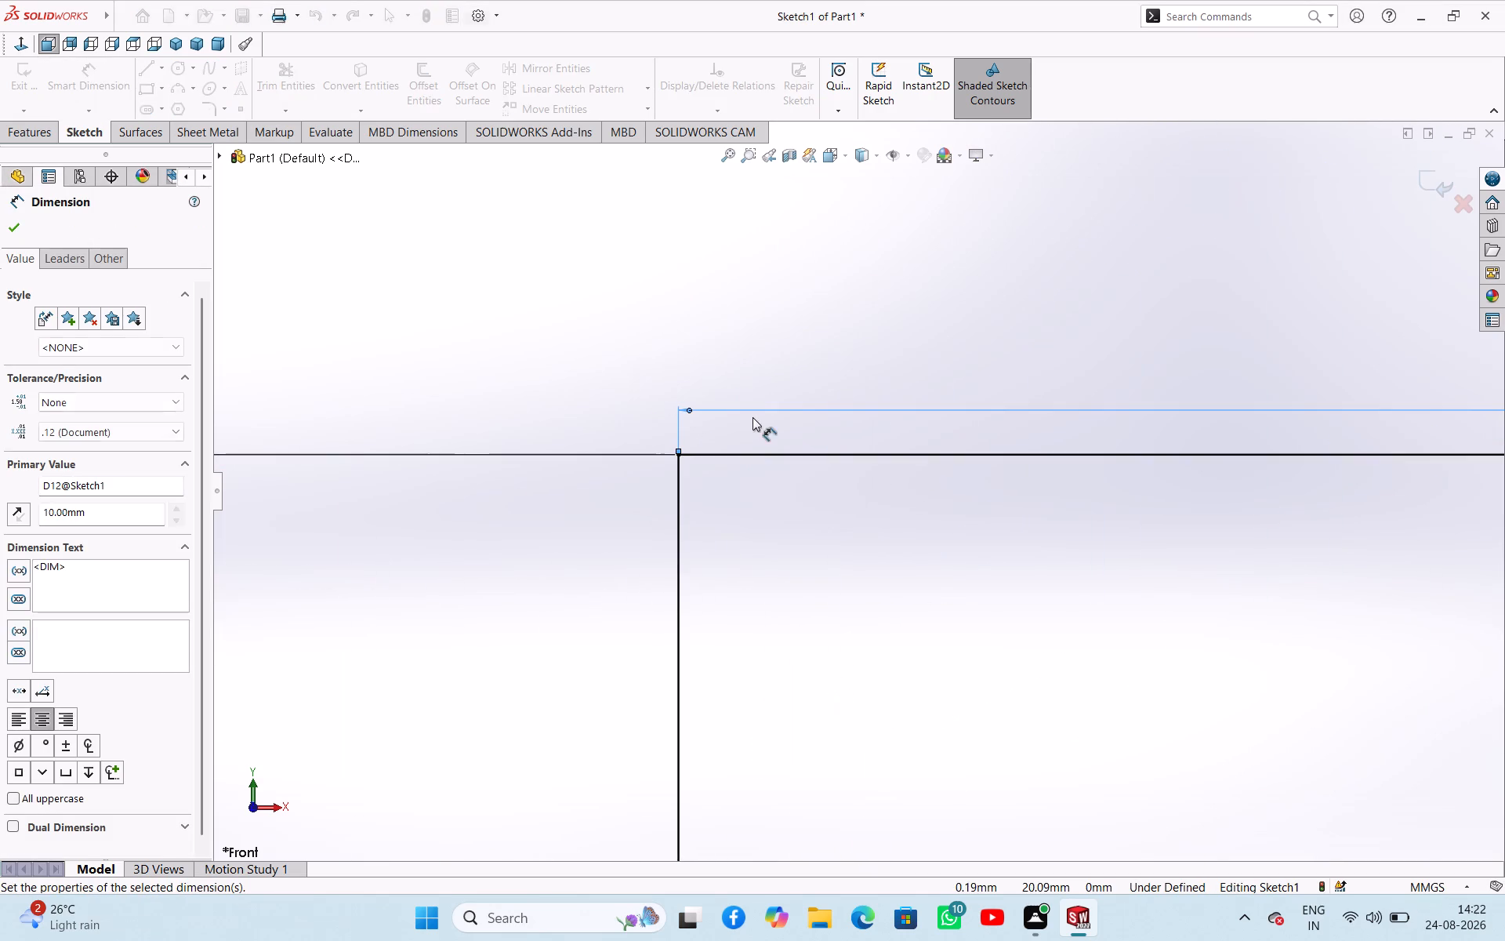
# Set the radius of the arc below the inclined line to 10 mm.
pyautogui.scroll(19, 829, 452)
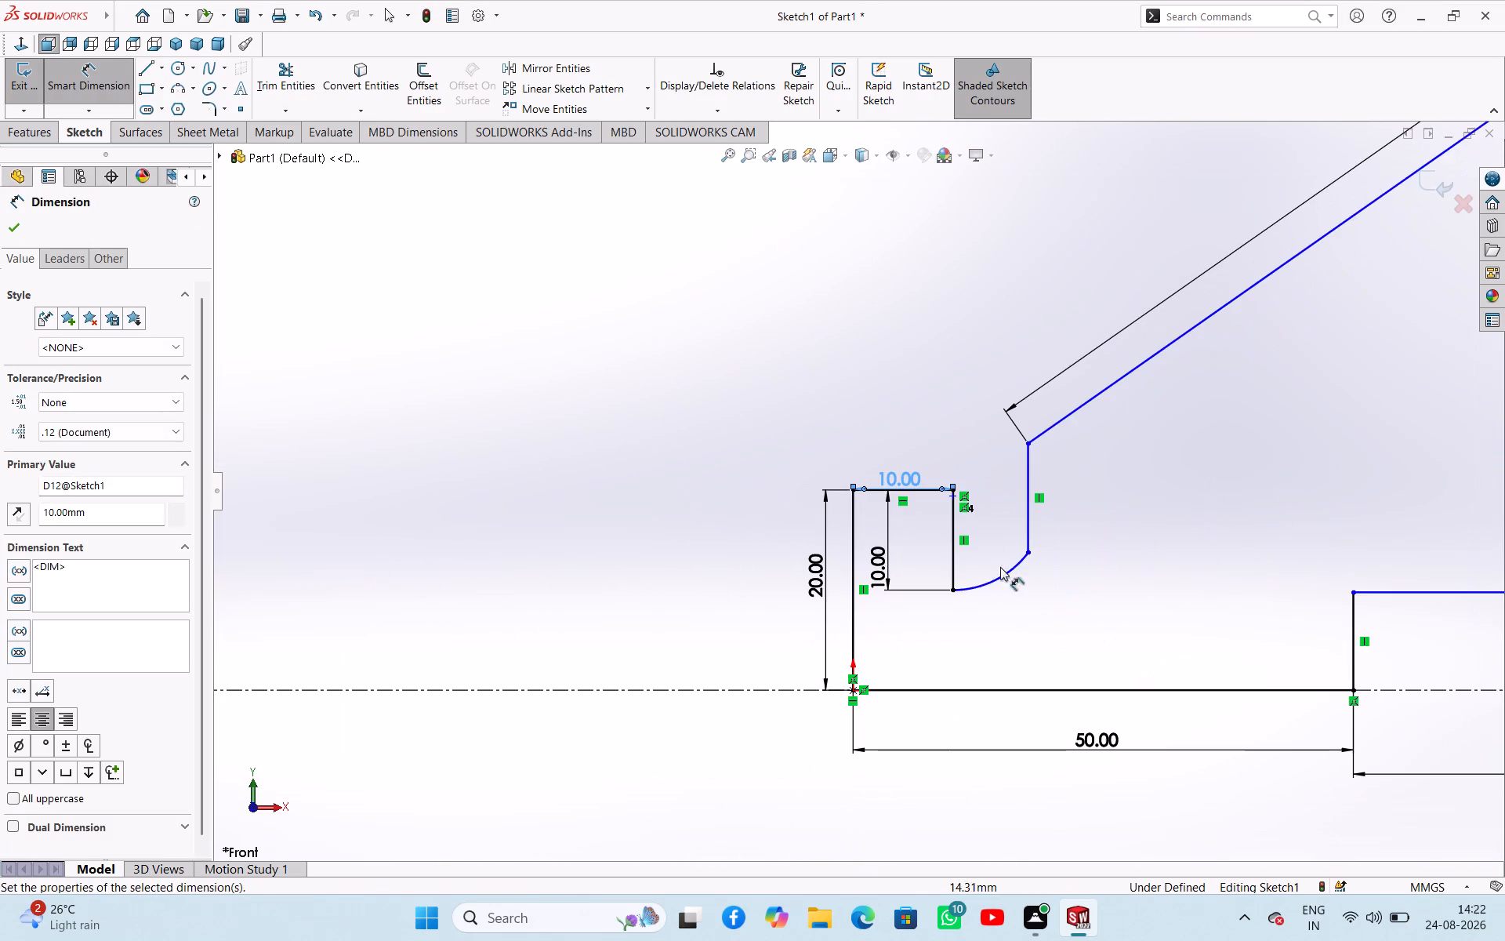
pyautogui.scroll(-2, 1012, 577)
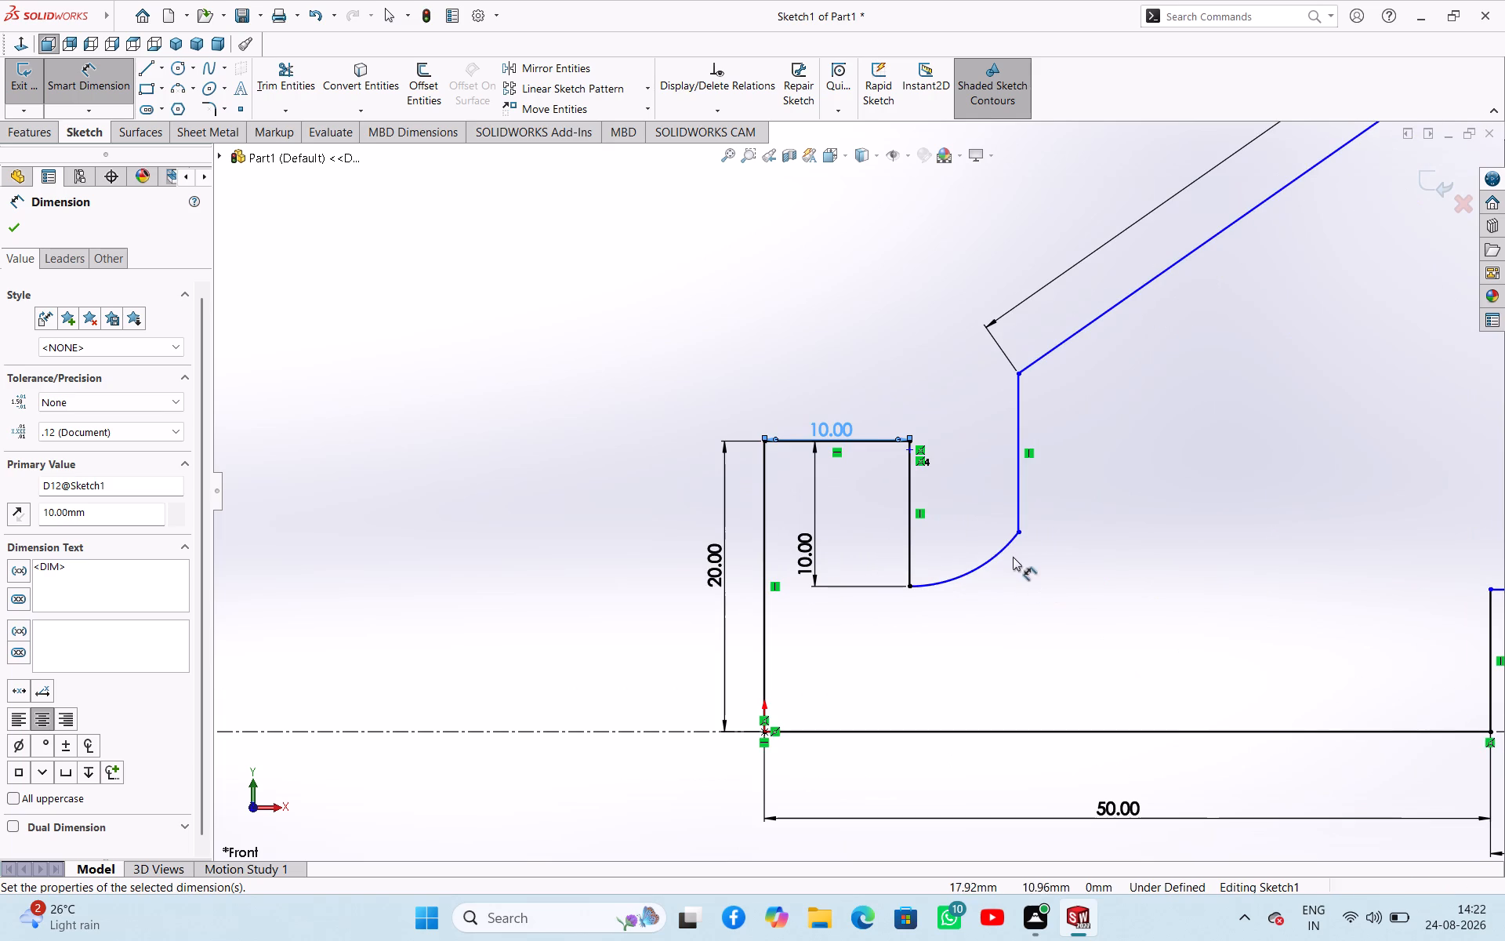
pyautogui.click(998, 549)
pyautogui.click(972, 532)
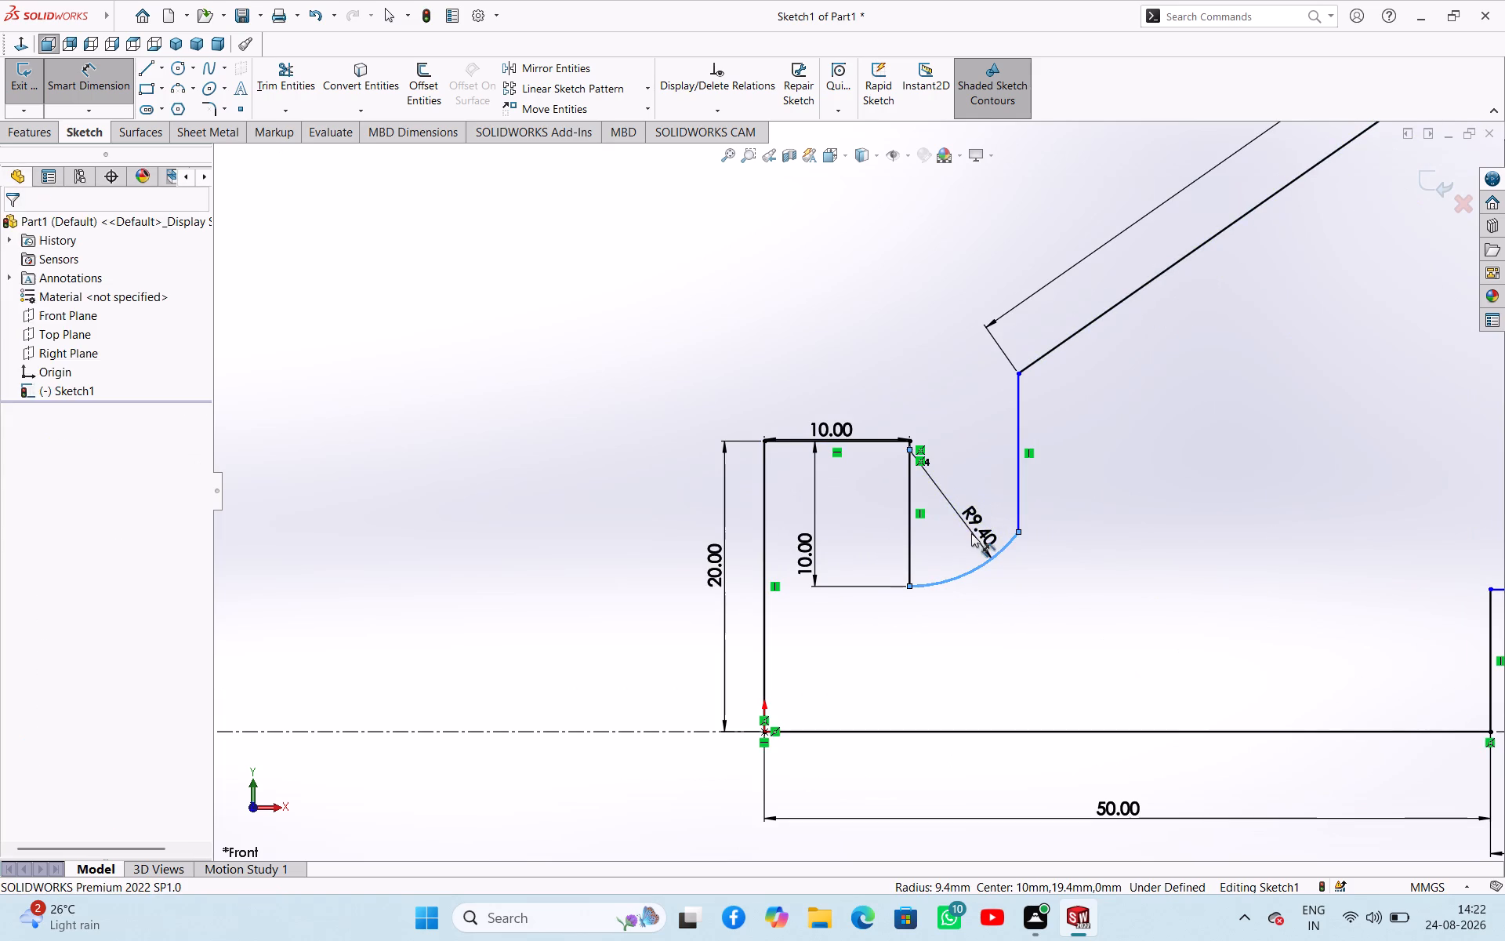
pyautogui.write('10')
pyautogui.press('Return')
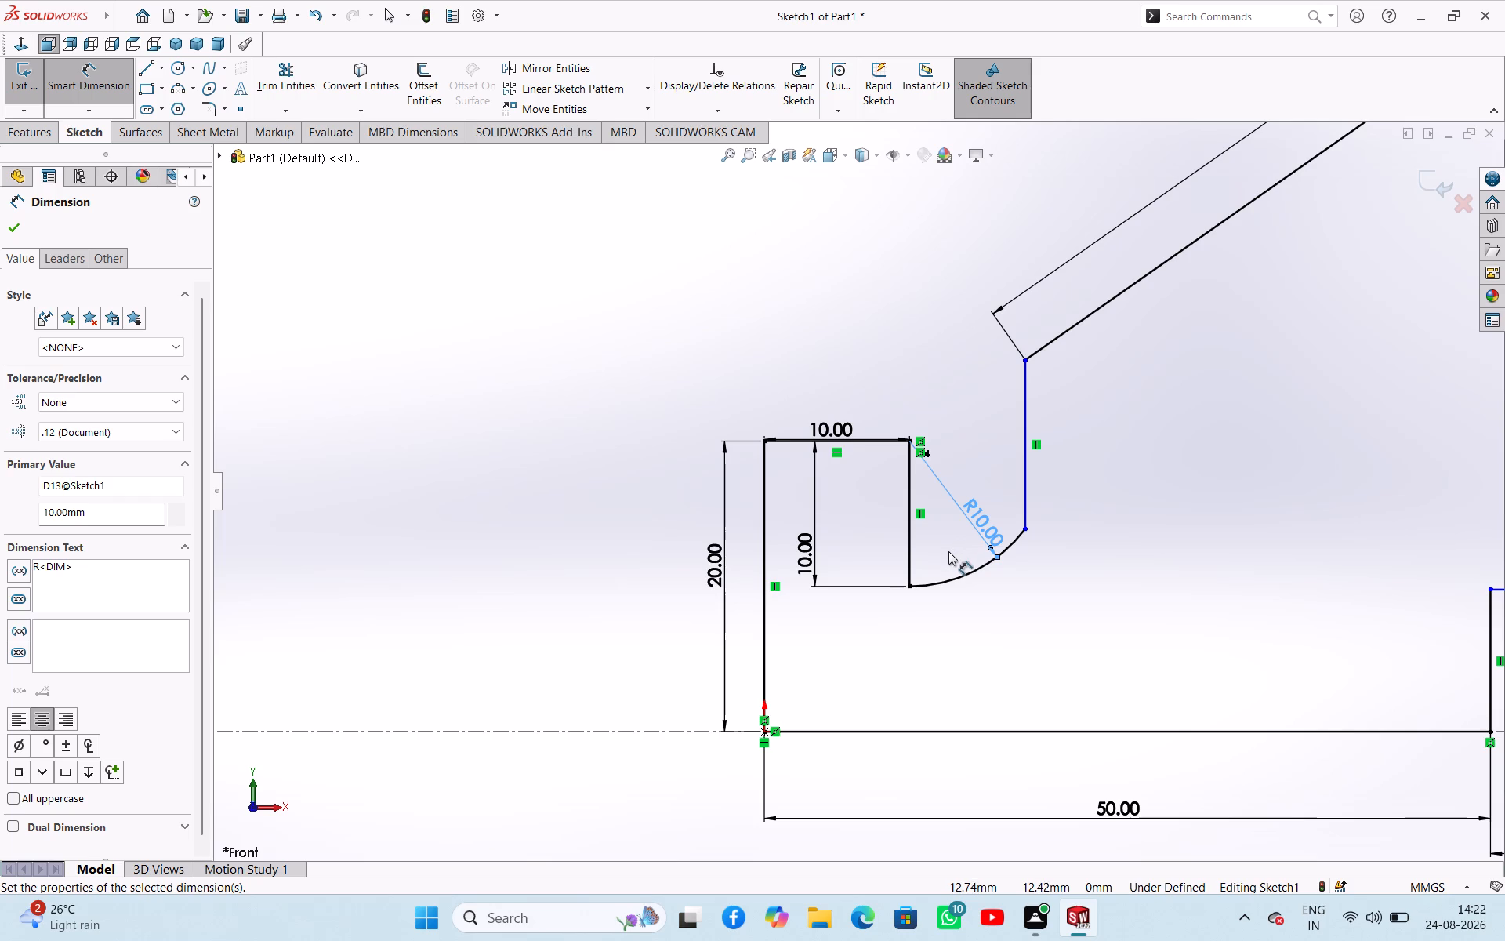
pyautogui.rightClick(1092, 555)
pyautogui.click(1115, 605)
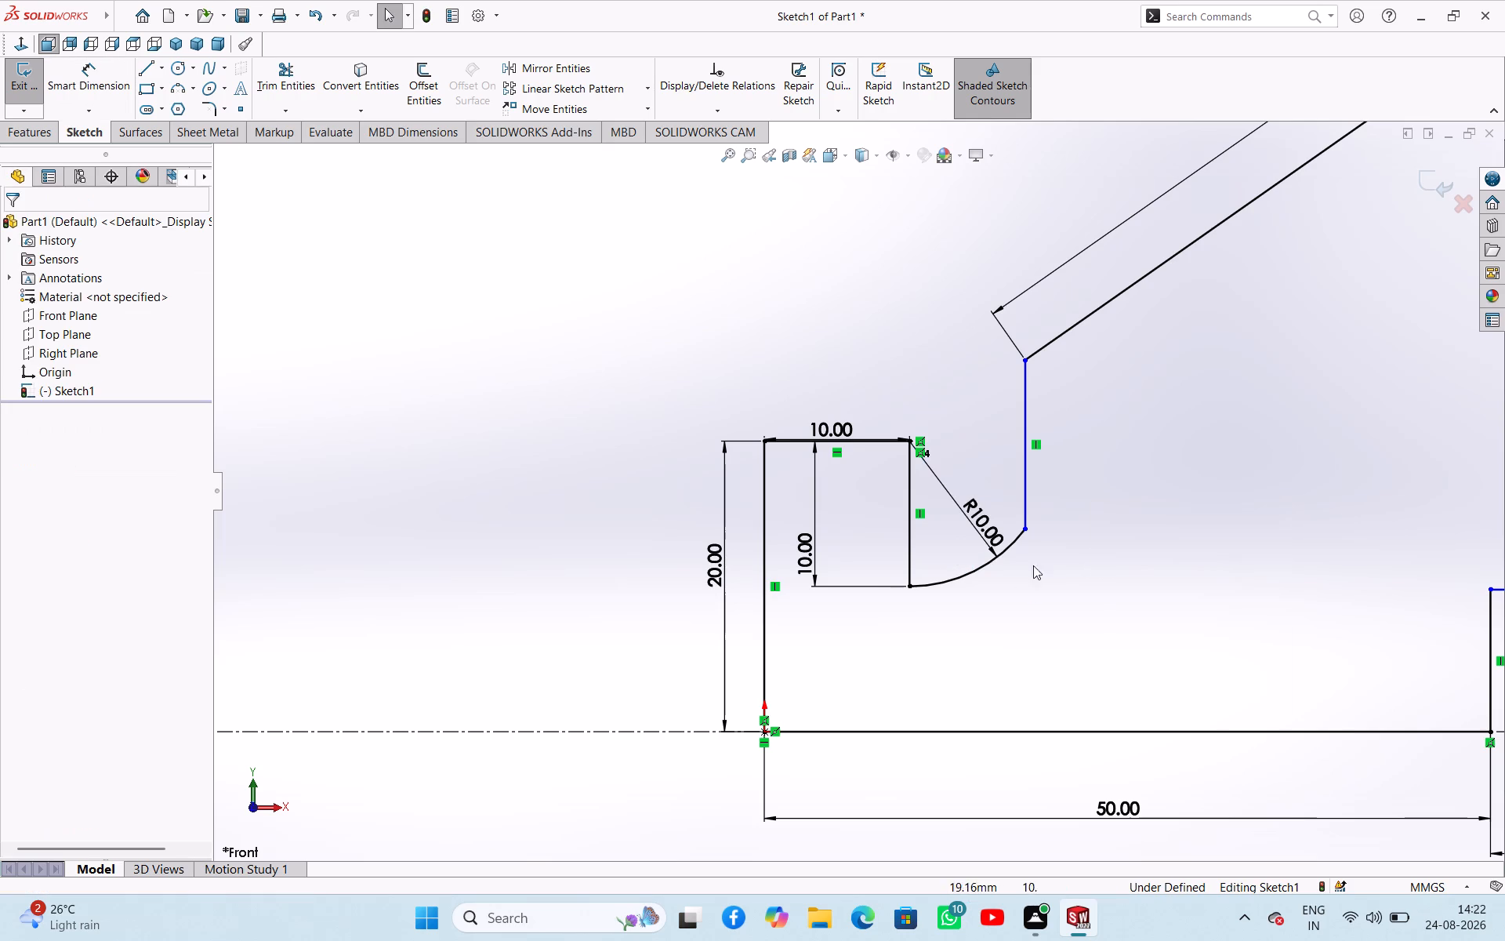
# Delete the arc joining the two short vertical lines near the origin.
pyautogui.click(1010, 549)
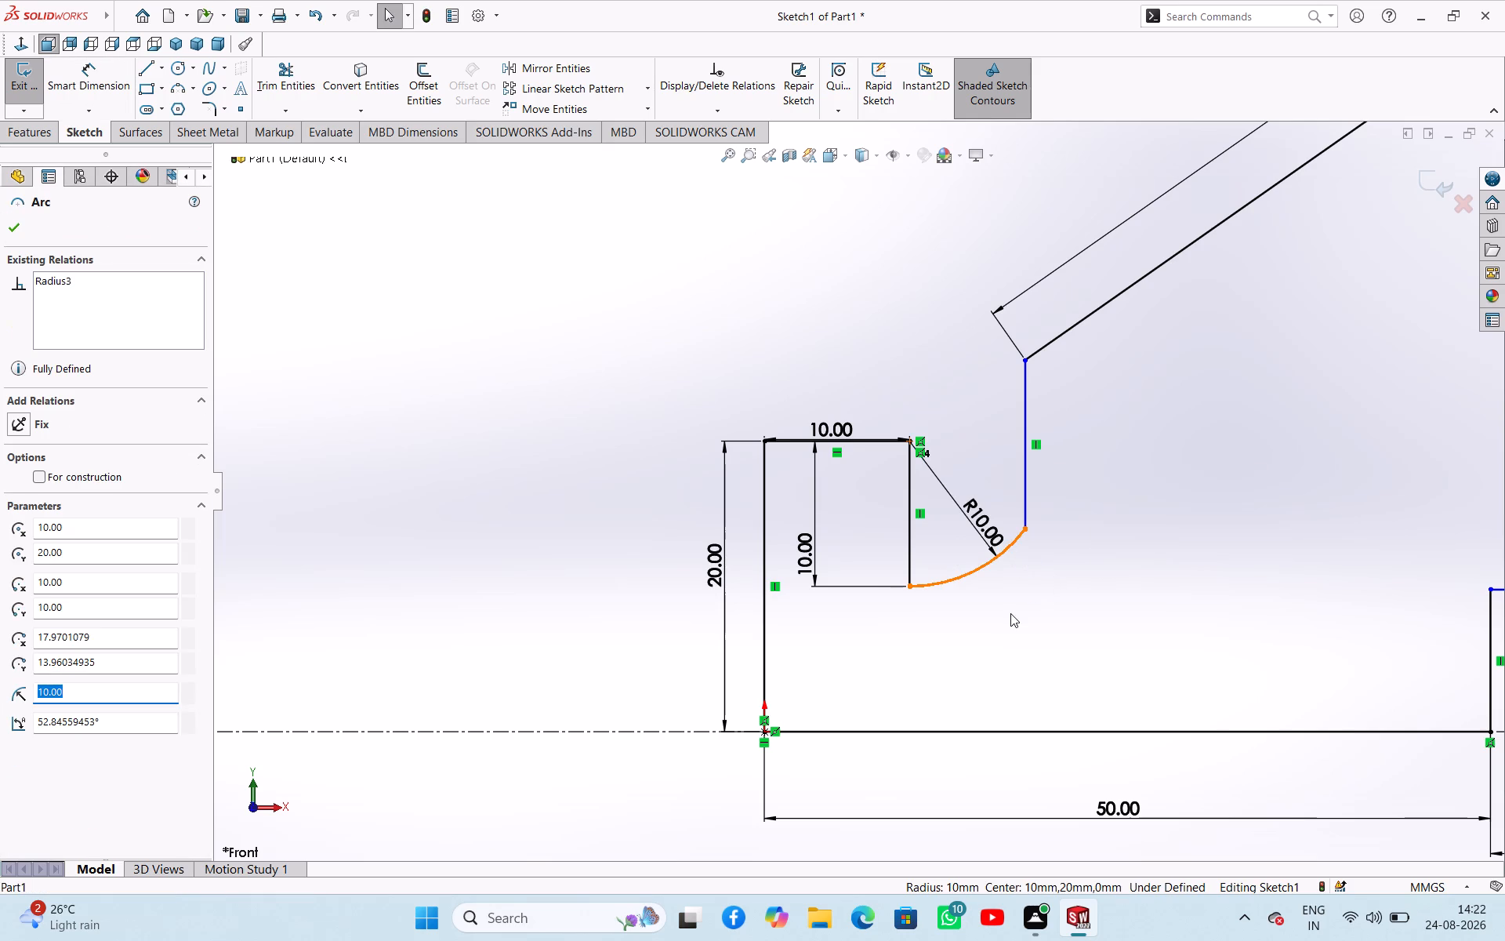
pyautogui.press('Delete')
pyautogui.press('Return')
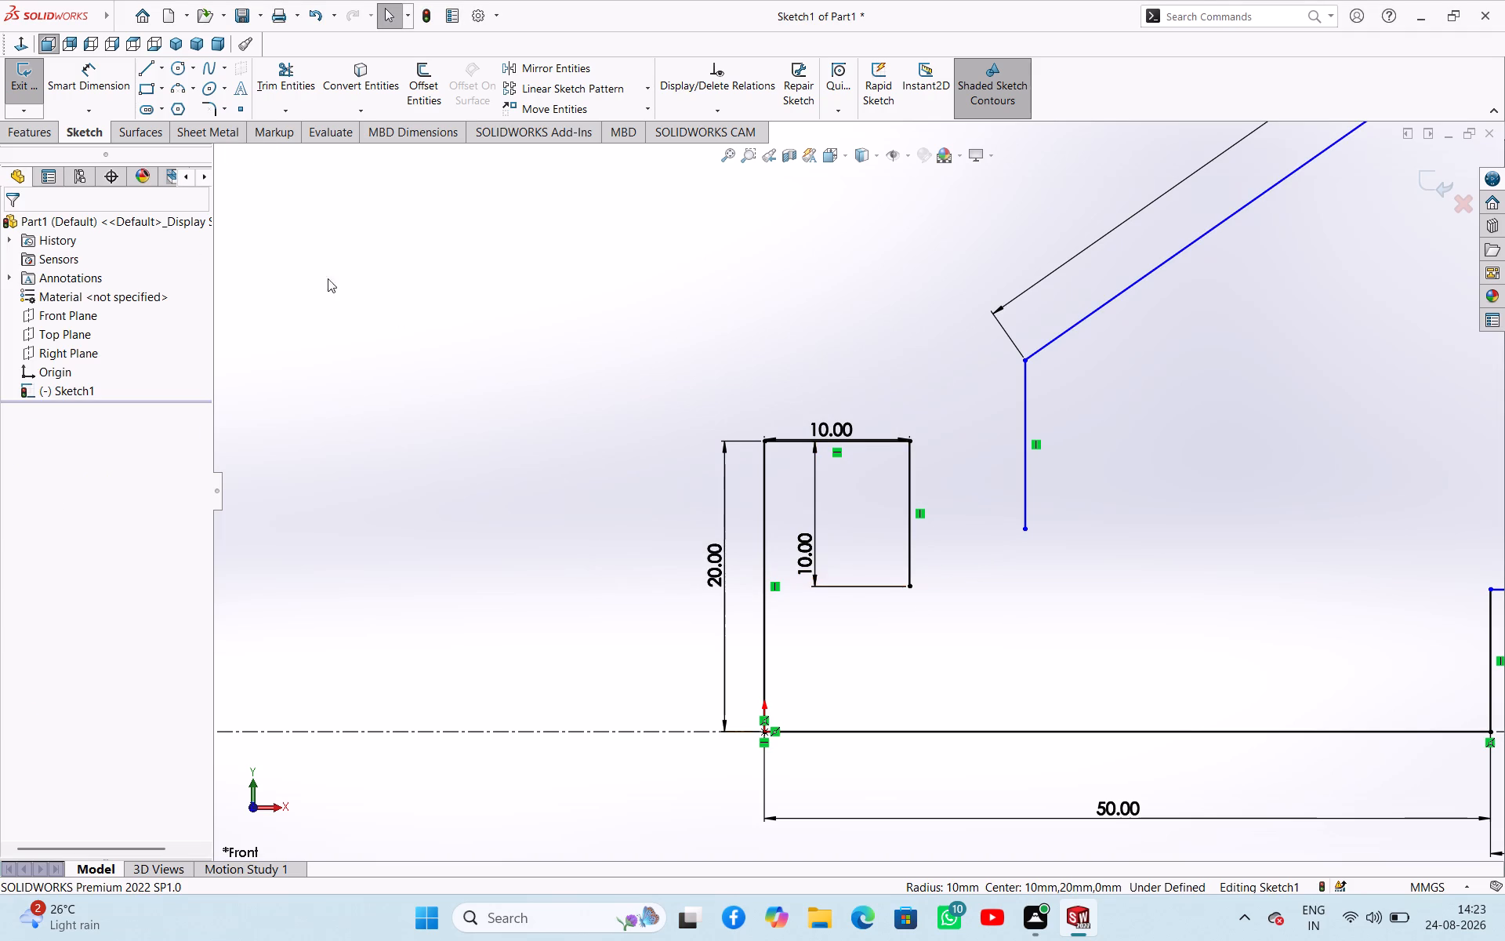
# Sketch a horizontal line about 8 mm long from the lower end of the 10 mm vertical line to below the neighbouring vertical line.
pyautogui.click(147, 74)
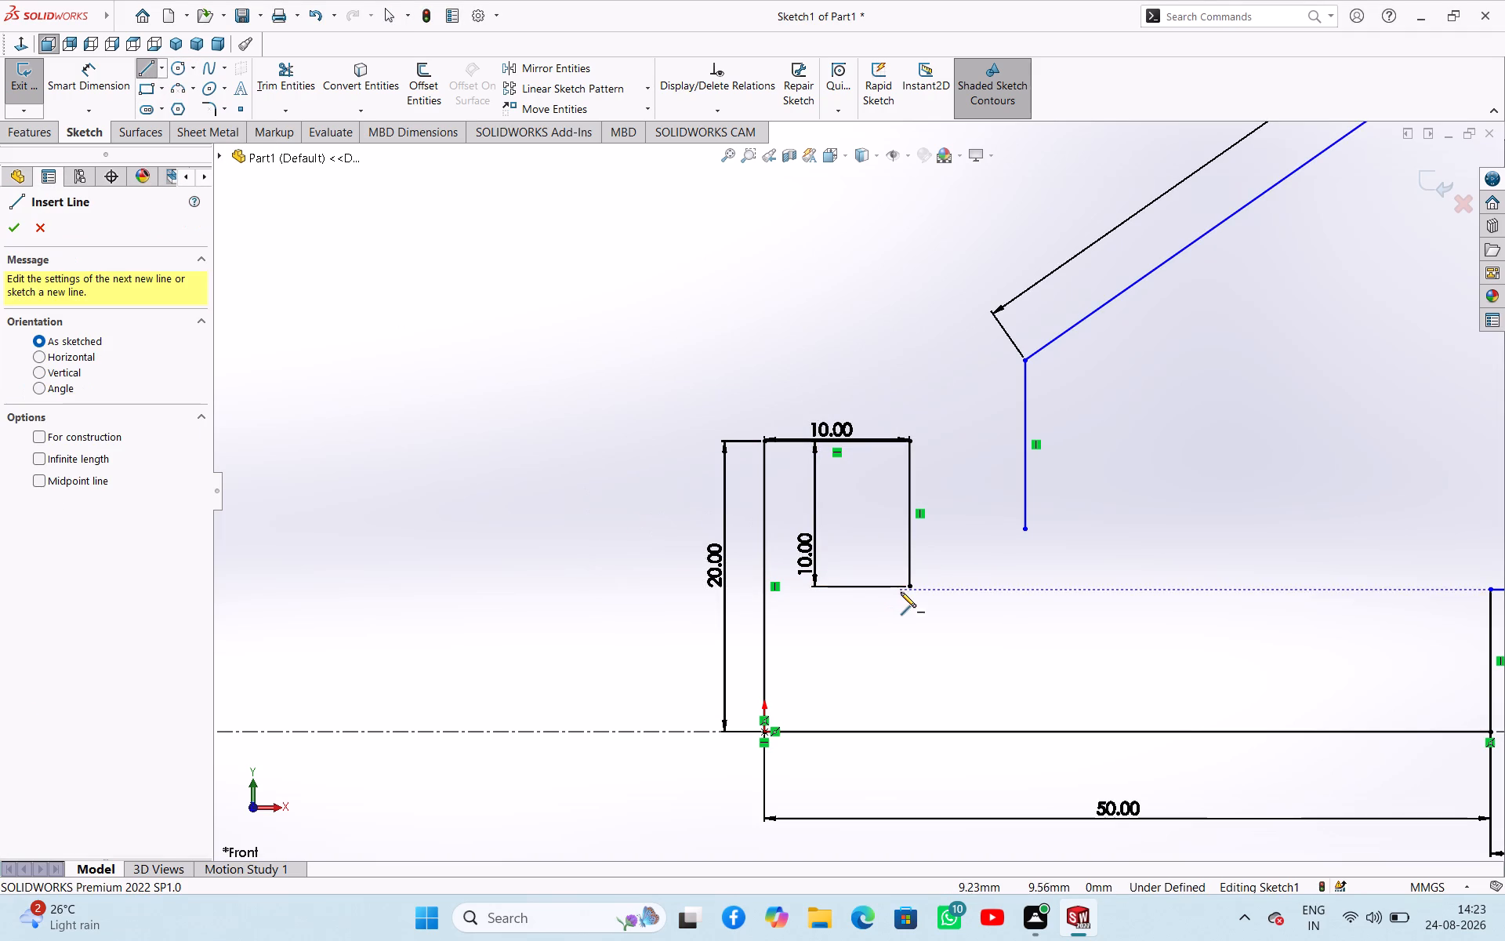
pyautogui.click(908, 588)
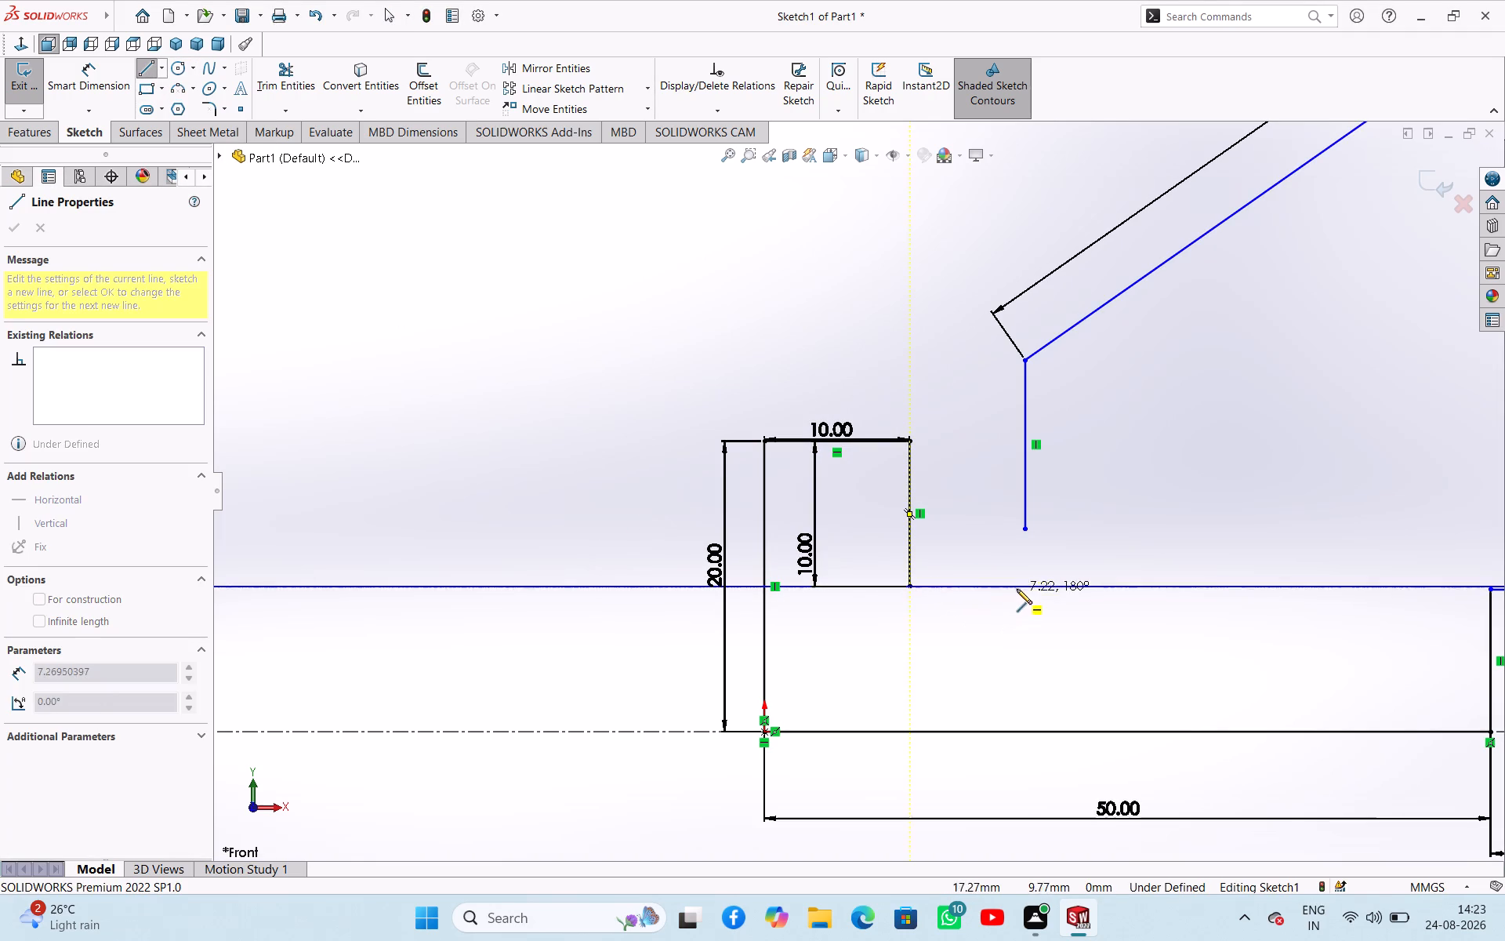
pyautogui.click(1024, 586)
pyautogui.rightClick(1011, 610)
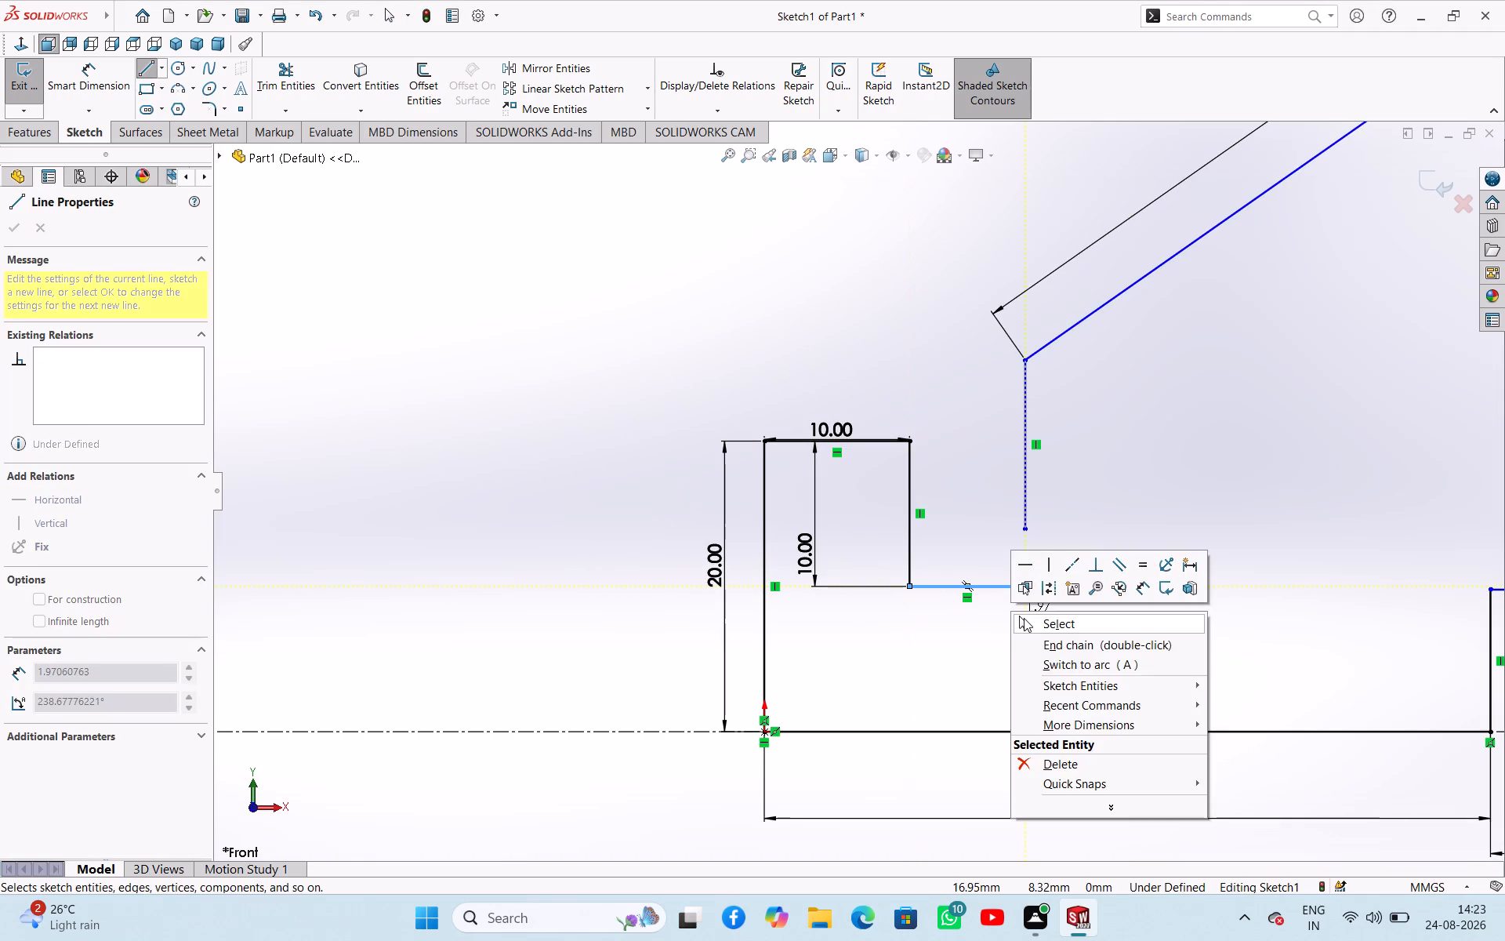
pyautogui.click(1025, 618)
# Make the lower endpoint of the vertical line under the inclined line coincident with the new horizontal line's free endpoint.
pyautogui.click(1024, 528)
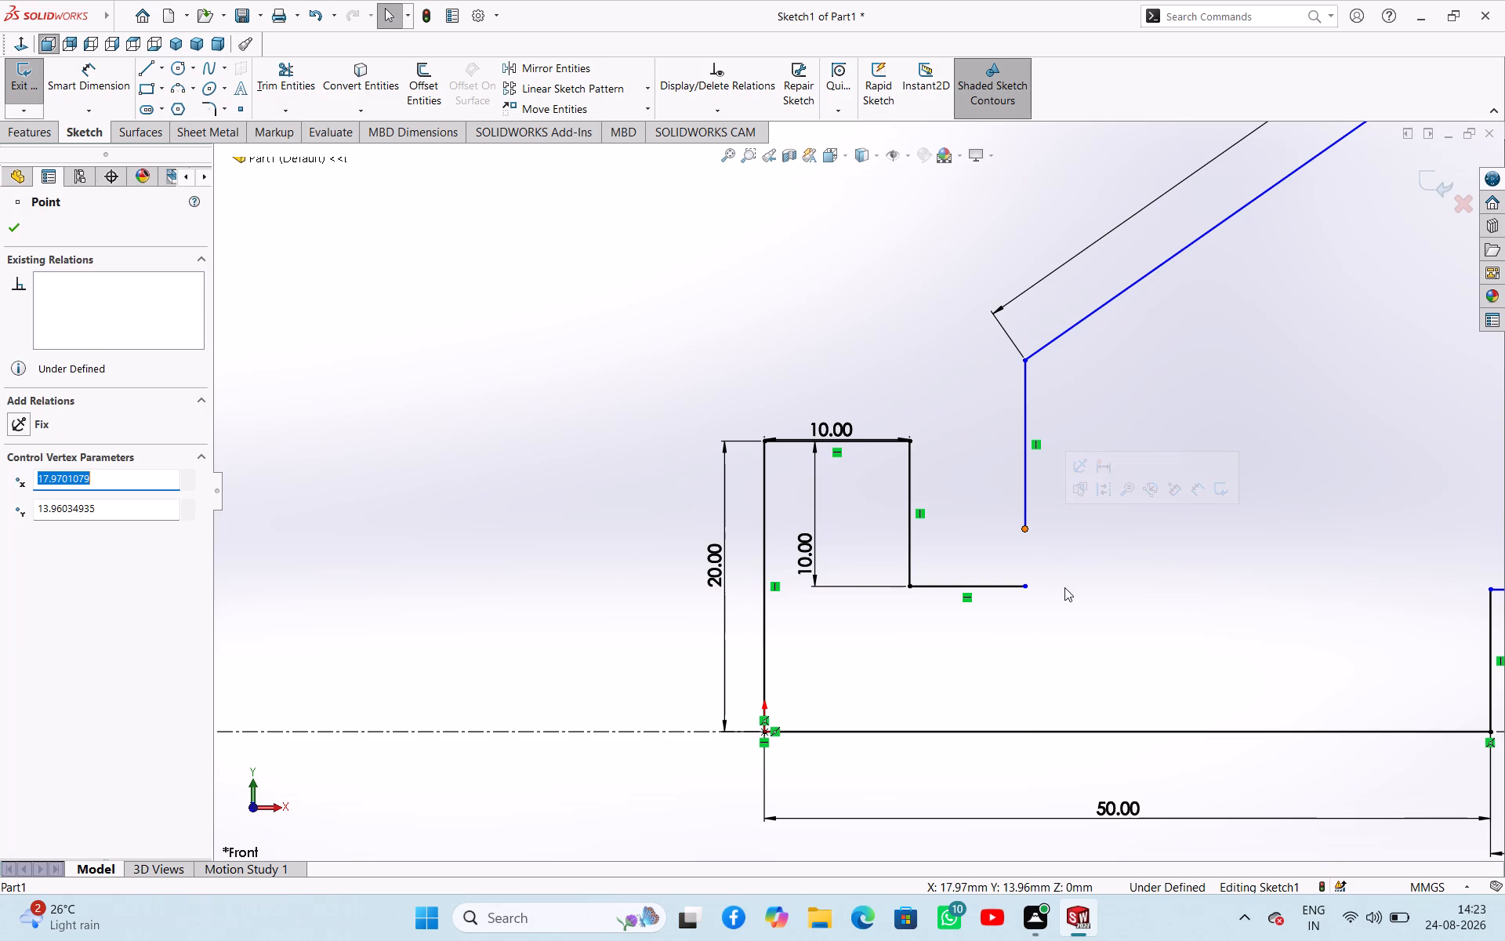
pyautogui.keyDown('ctrl'); pyautogui.click(1025, 588); pyautogui.keyUp('ctrl')
pyautogui.click(1112, 523)
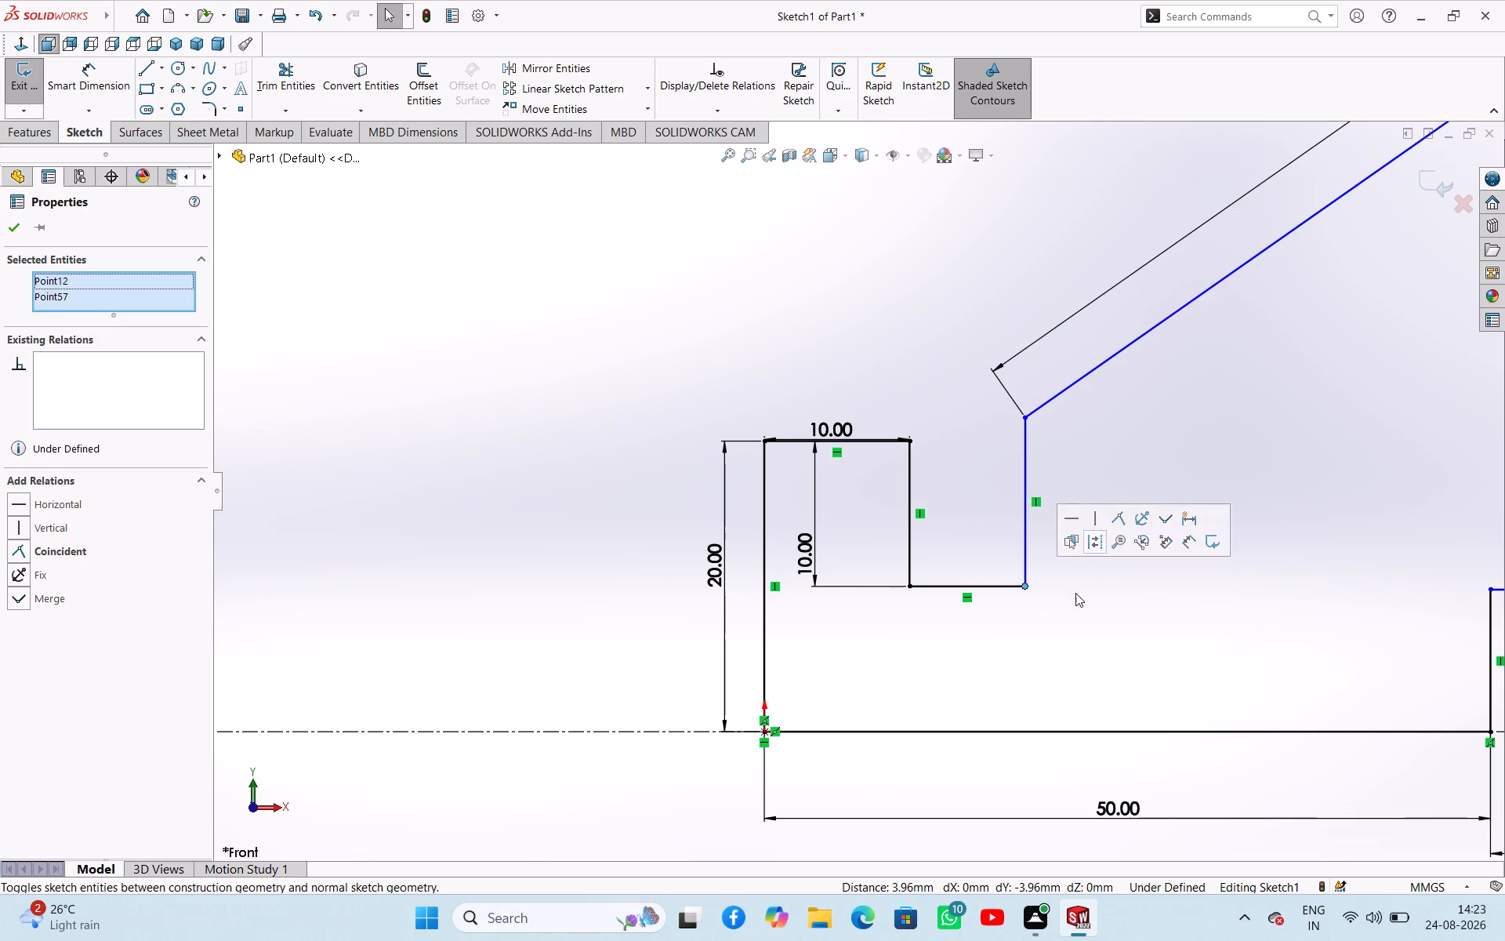
pyautogui.click(581, 545)
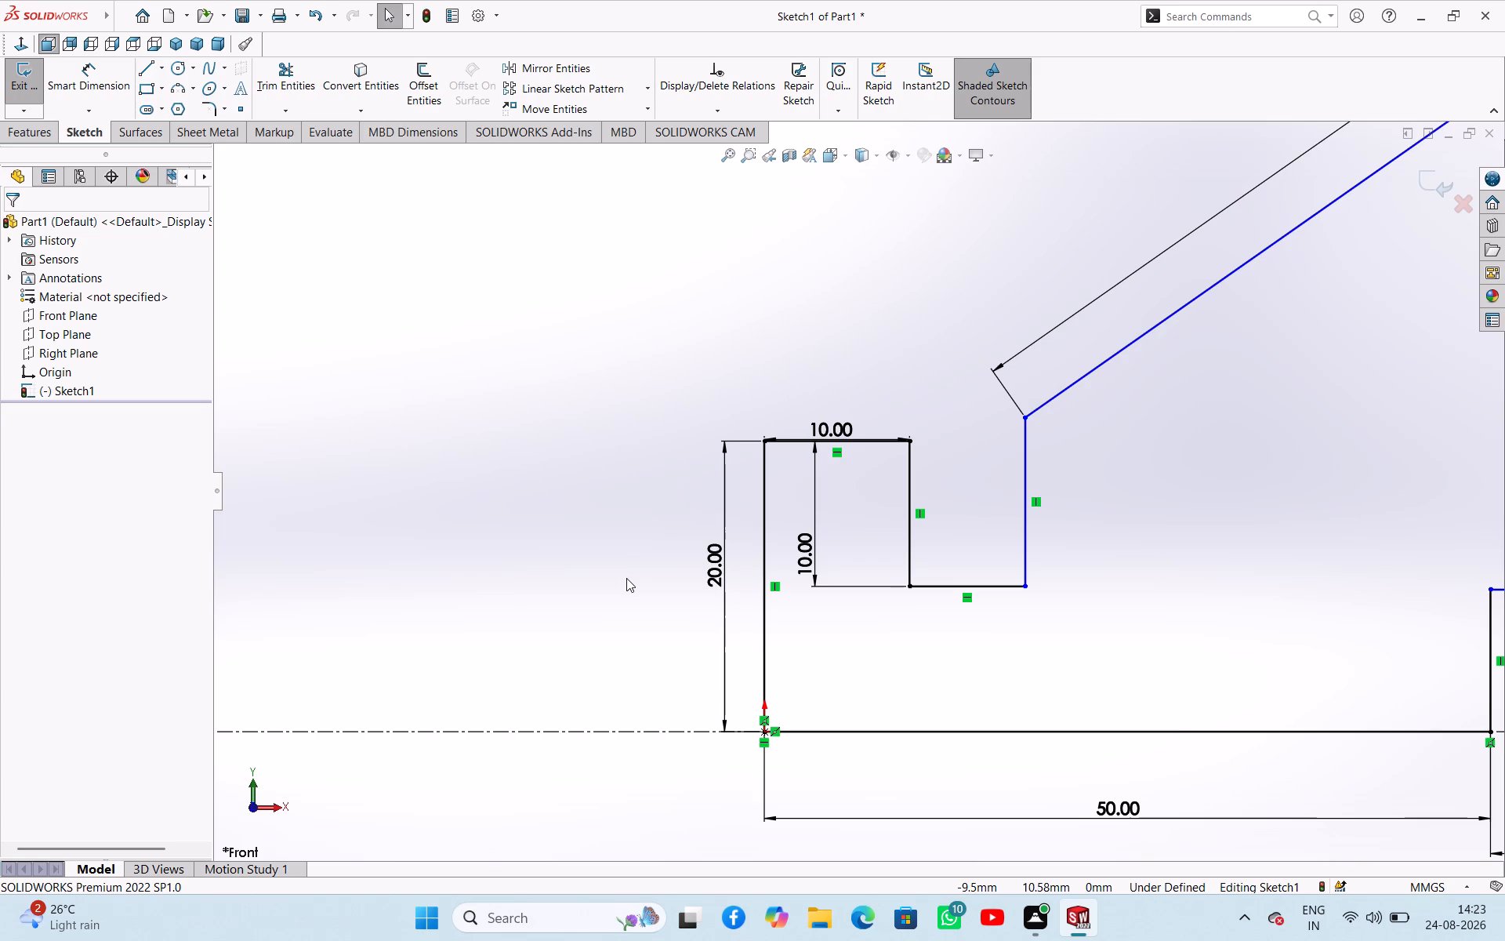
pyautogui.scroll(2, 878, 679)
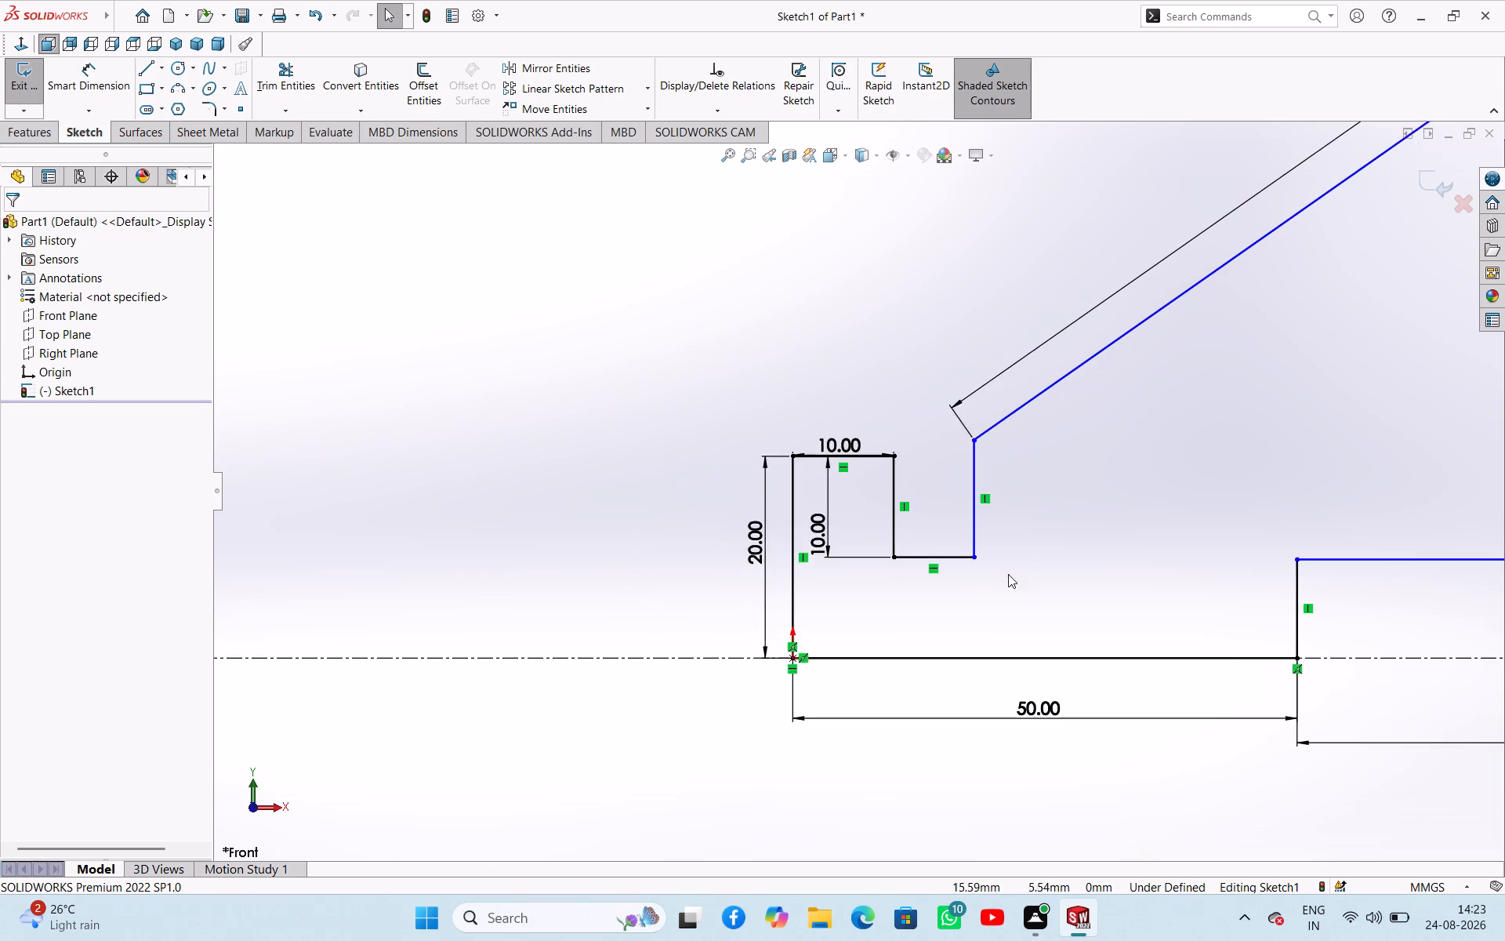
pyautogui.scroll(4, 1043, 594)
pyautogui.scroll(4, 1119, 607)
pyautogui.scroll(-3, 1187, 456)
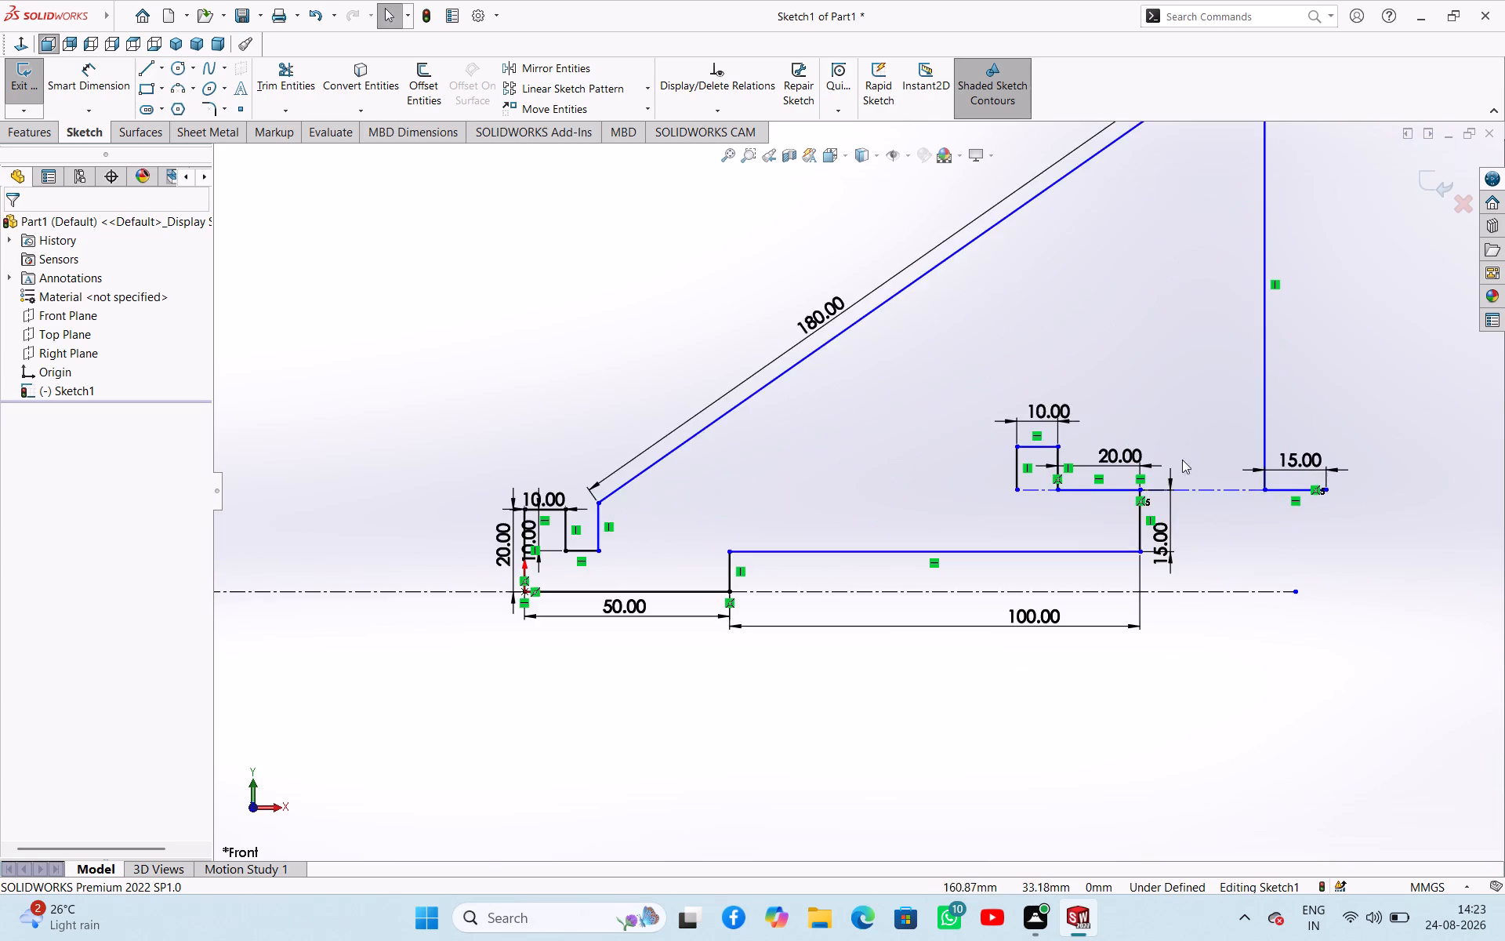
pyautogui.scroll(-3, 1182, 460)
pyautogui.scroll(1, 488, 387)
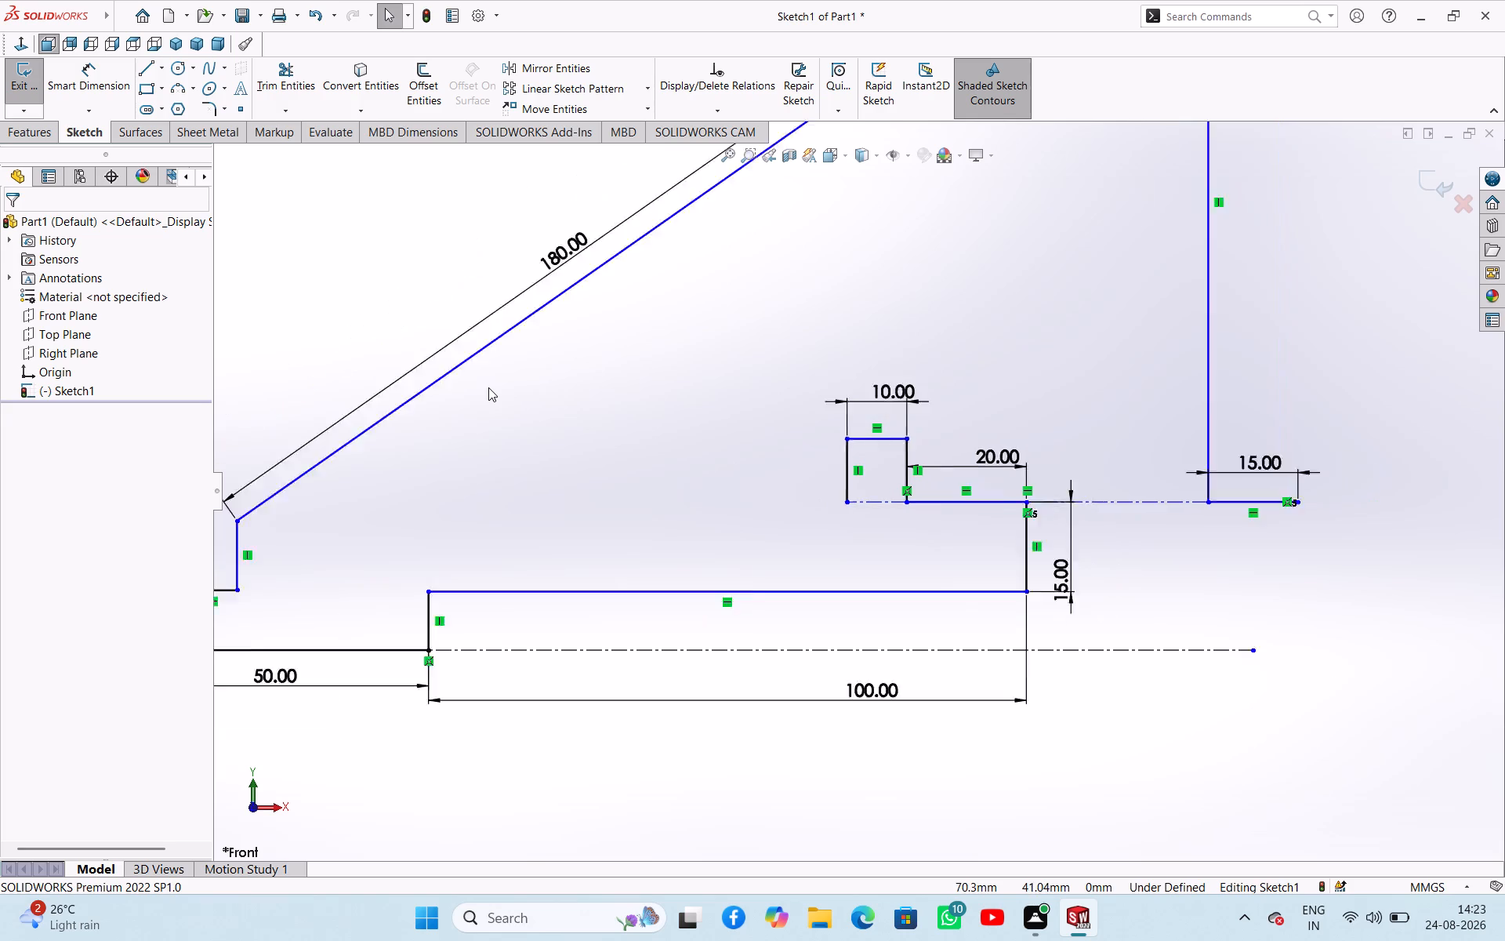
# Set the length of the inclined line to 18 mm.
pyautogui.scroll(8, 488, 387)
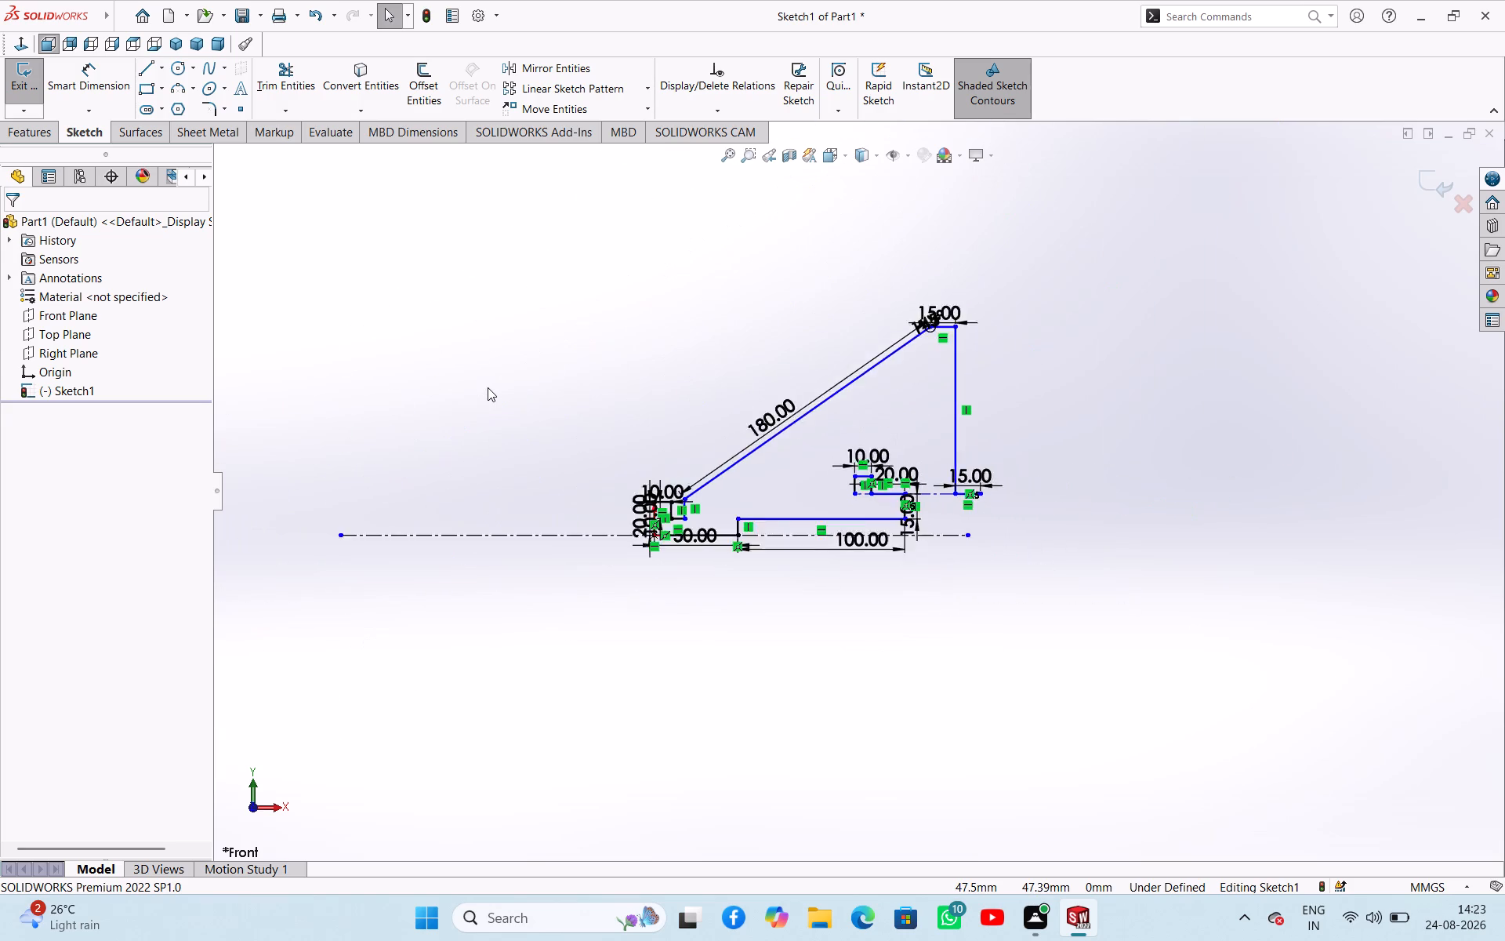
pyautogui.scroll(2, 488, 387)
pyautogui.scroll(-3, 488, 384)
pyautogui.scroll(-3, 997, 464)
pyautogui.scroll(-2, 1137, 539)
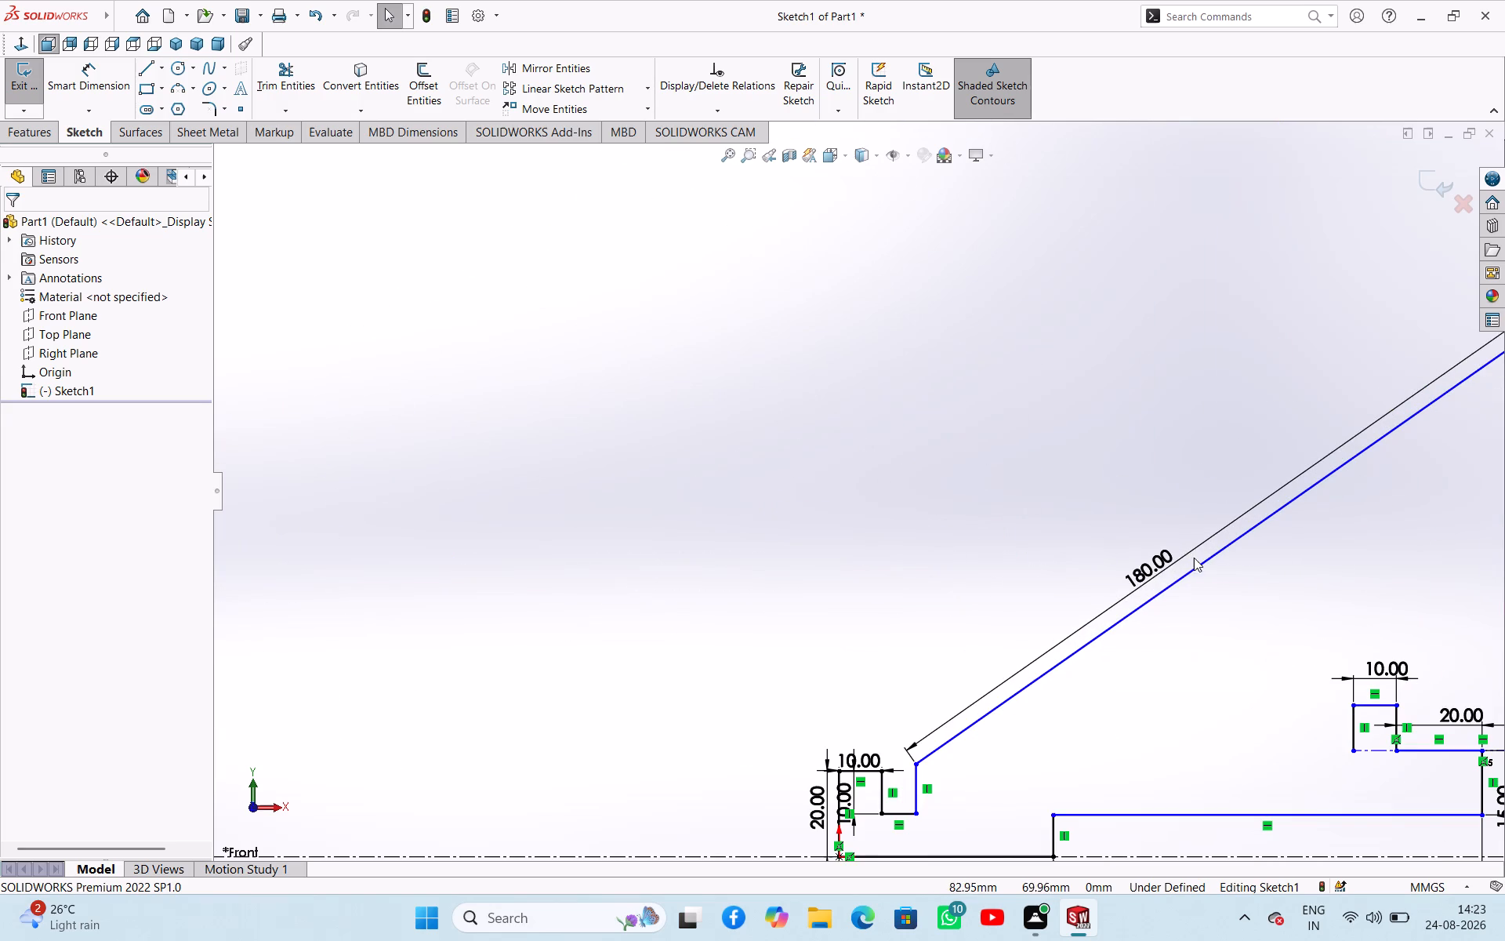
pyautogui.doubleClick(1138, 570)
pyautogui.write('18')
pyautogui.press('Return')
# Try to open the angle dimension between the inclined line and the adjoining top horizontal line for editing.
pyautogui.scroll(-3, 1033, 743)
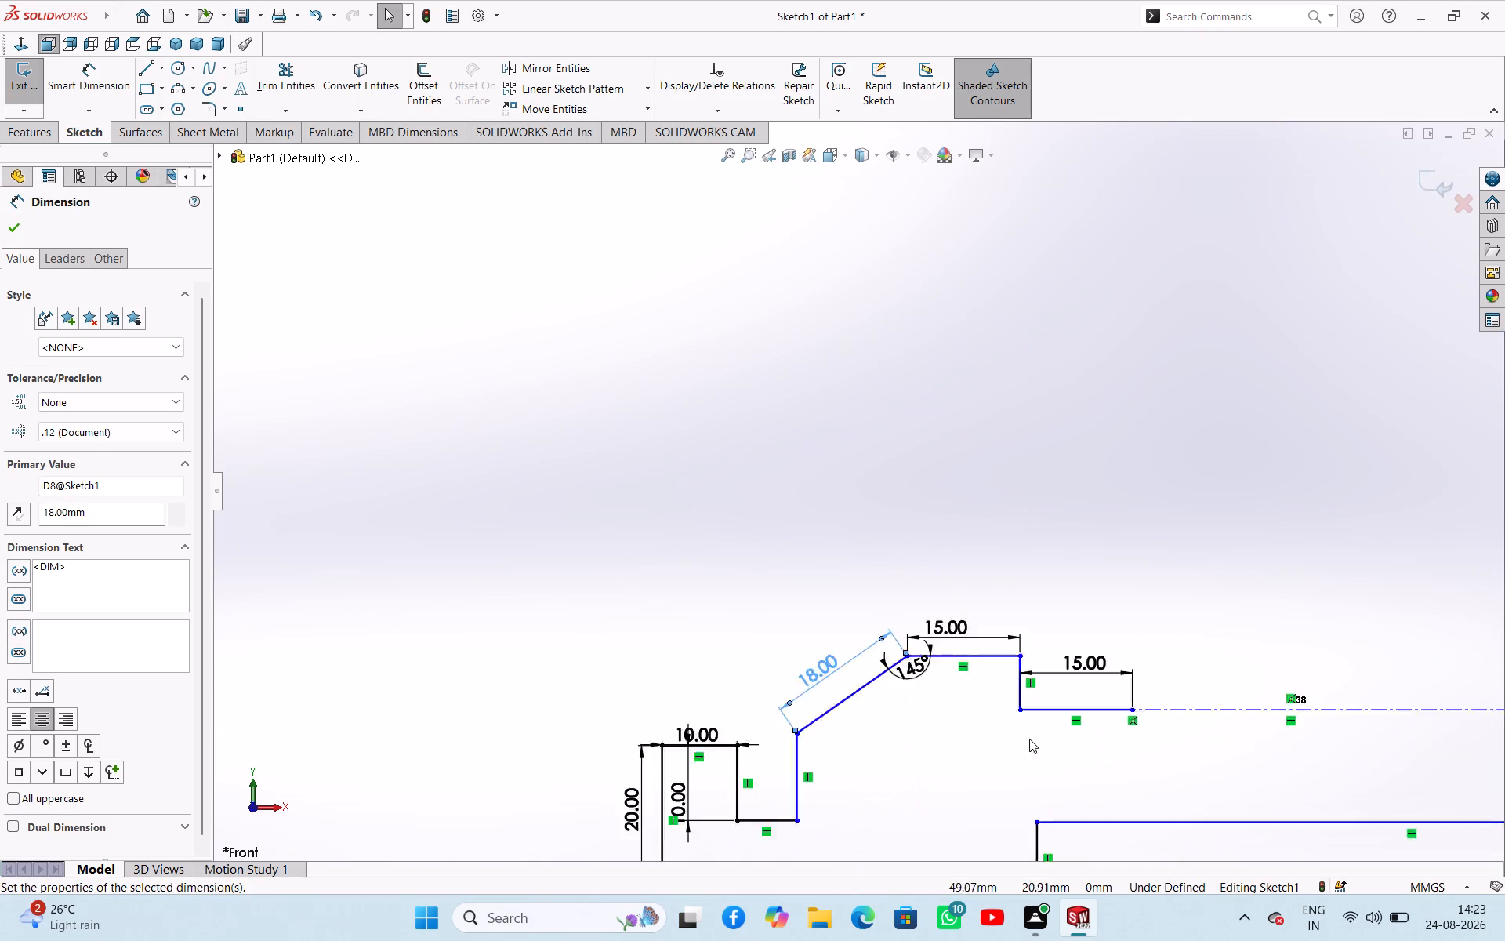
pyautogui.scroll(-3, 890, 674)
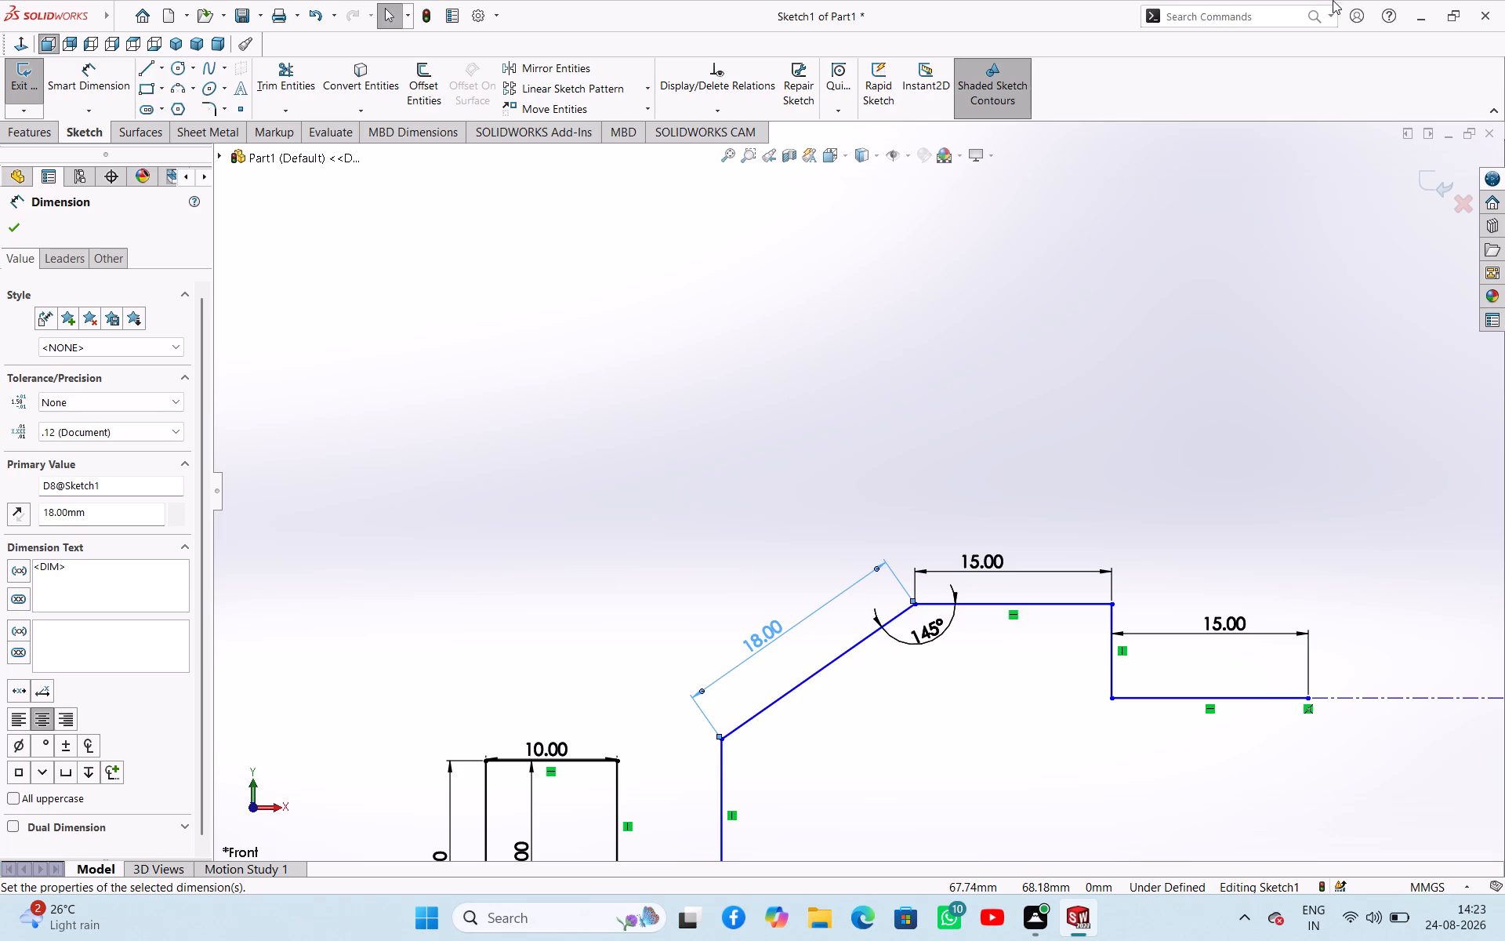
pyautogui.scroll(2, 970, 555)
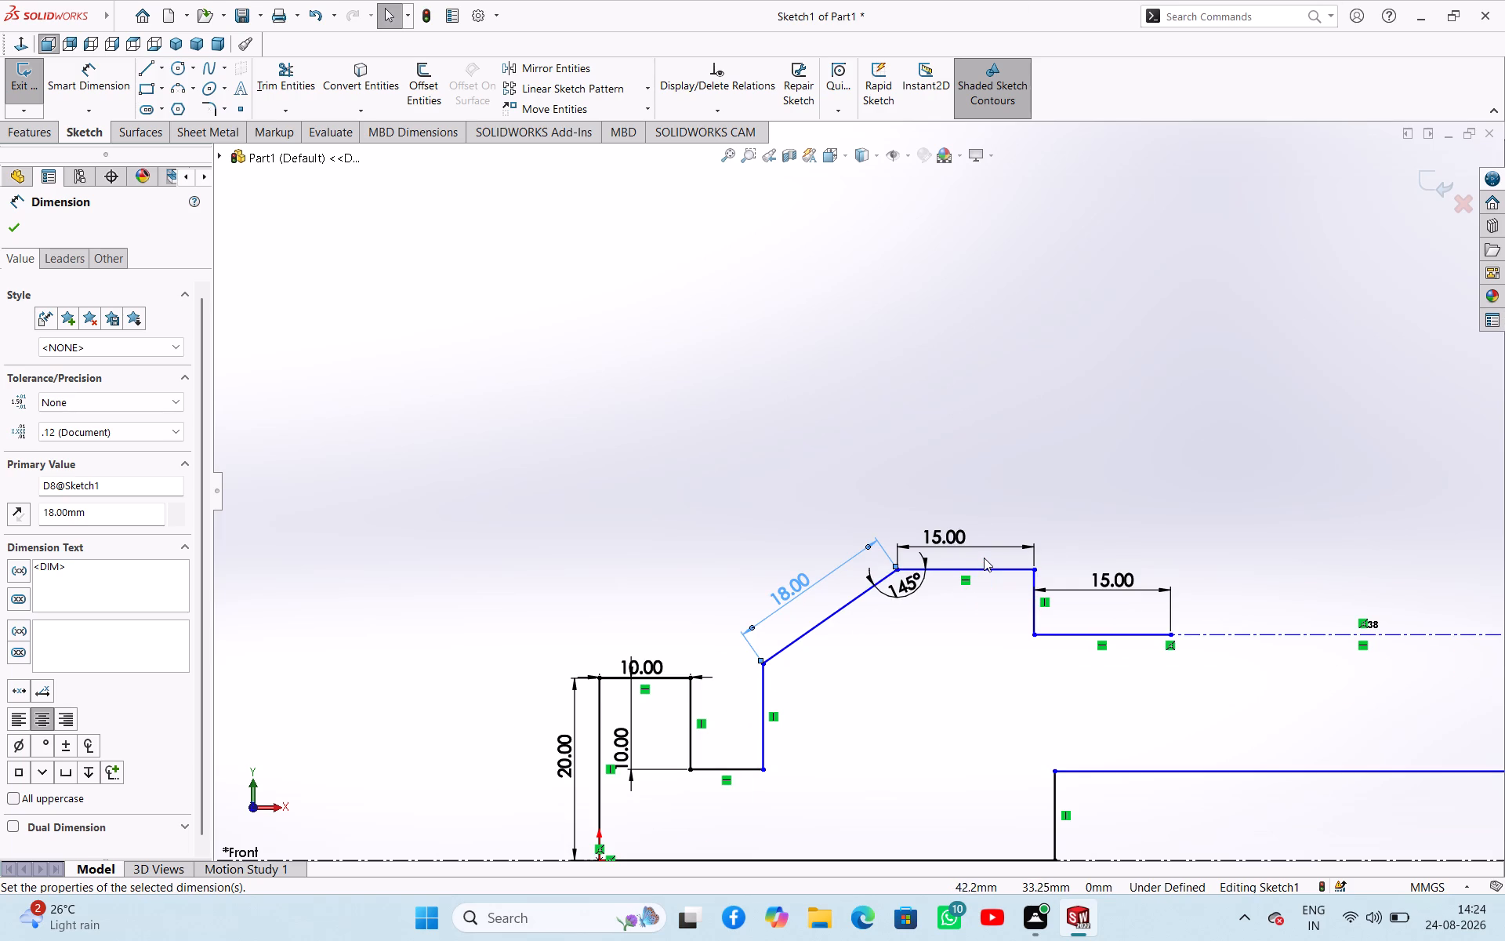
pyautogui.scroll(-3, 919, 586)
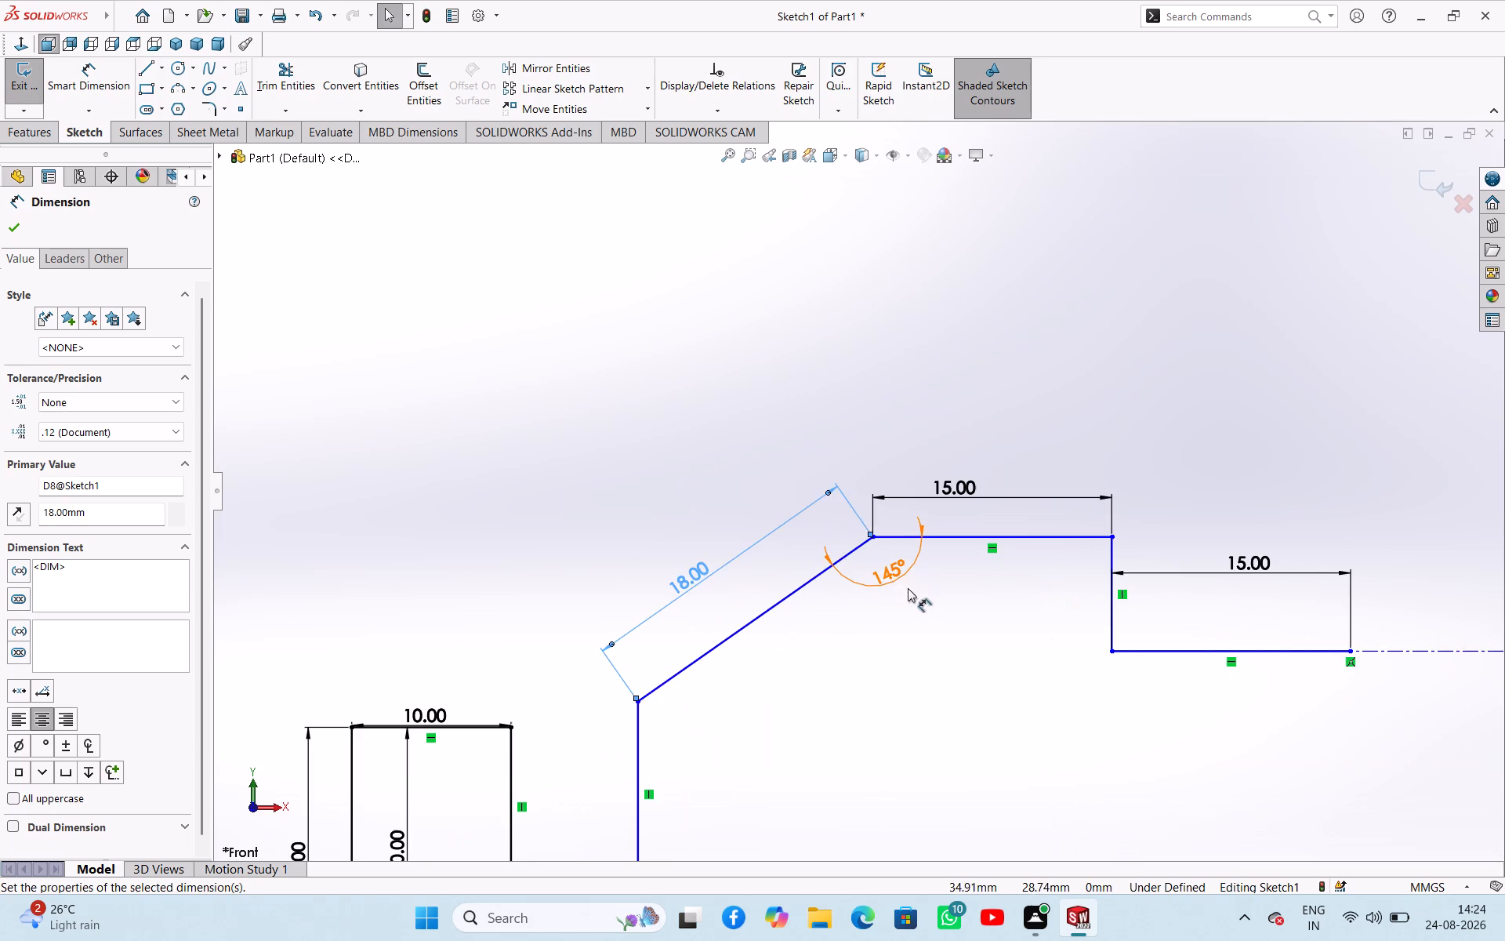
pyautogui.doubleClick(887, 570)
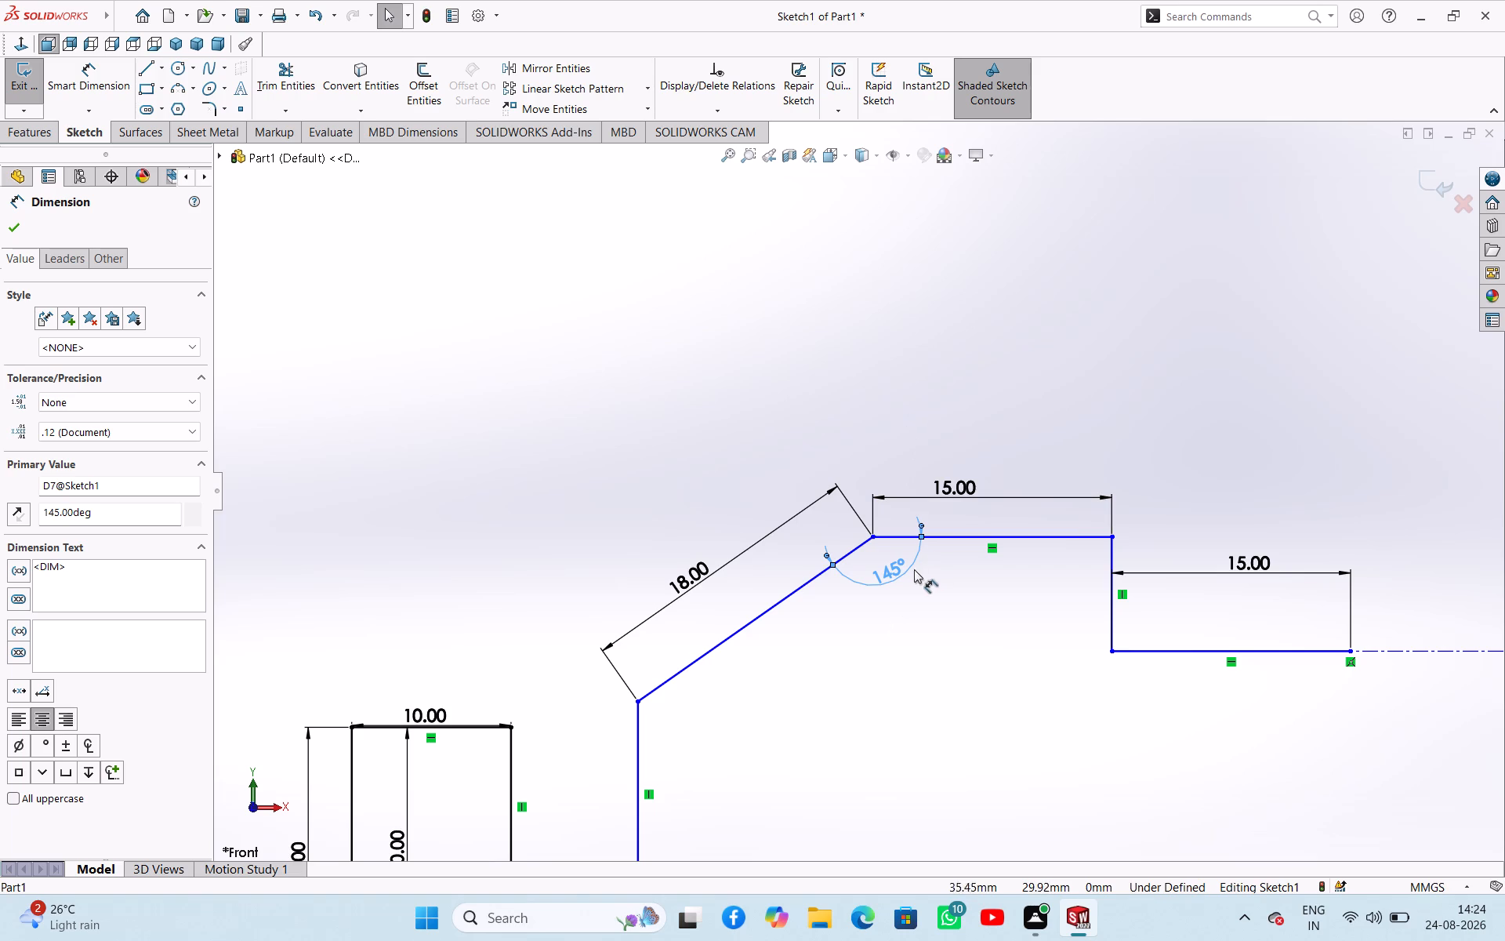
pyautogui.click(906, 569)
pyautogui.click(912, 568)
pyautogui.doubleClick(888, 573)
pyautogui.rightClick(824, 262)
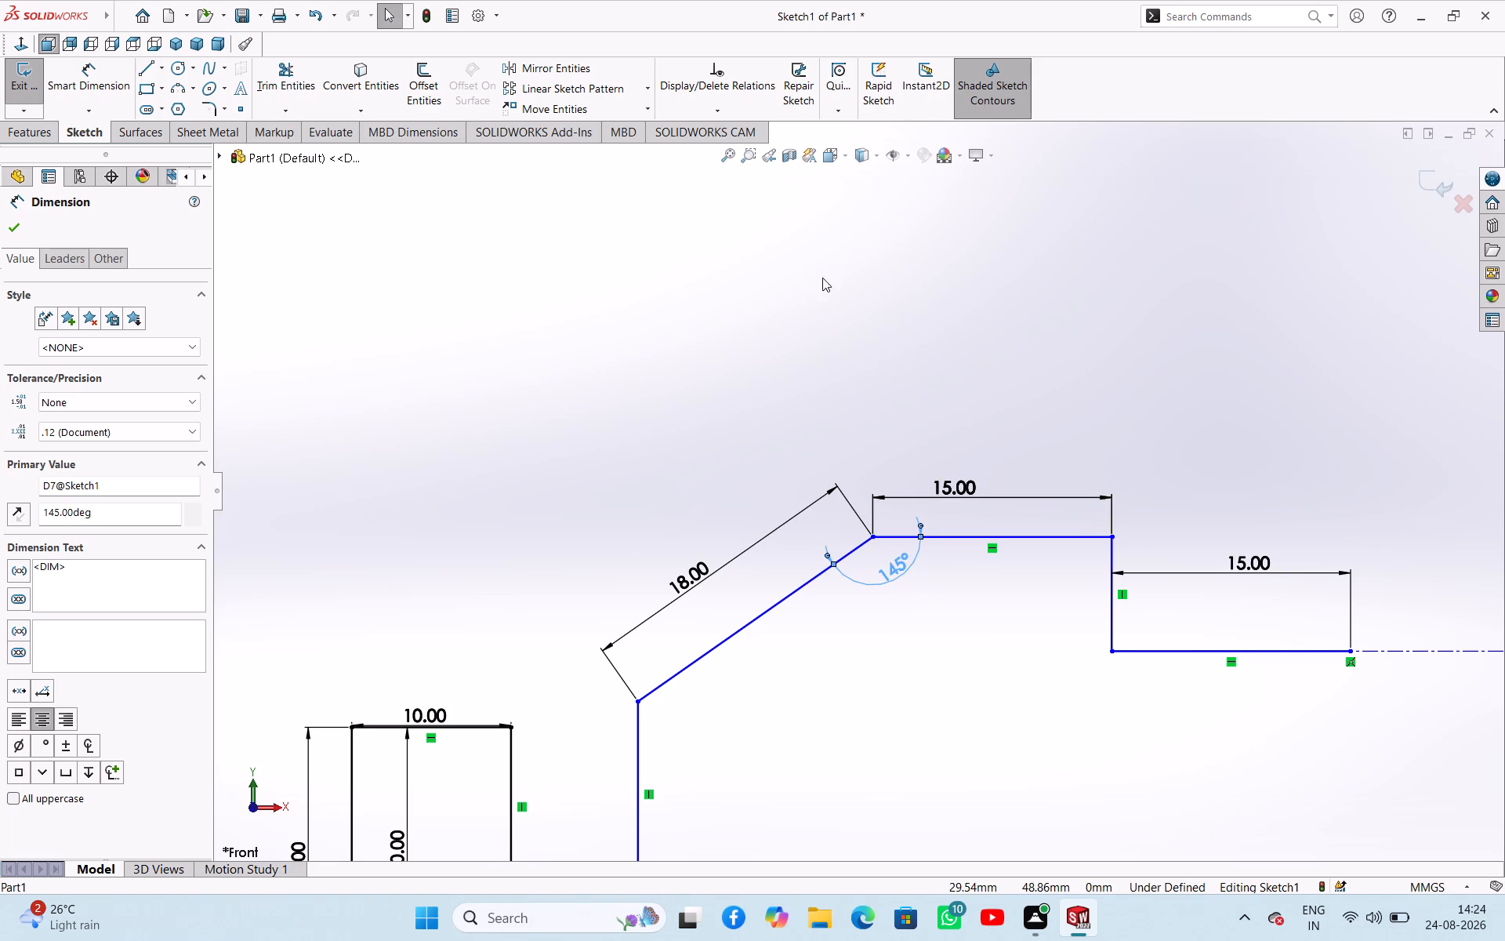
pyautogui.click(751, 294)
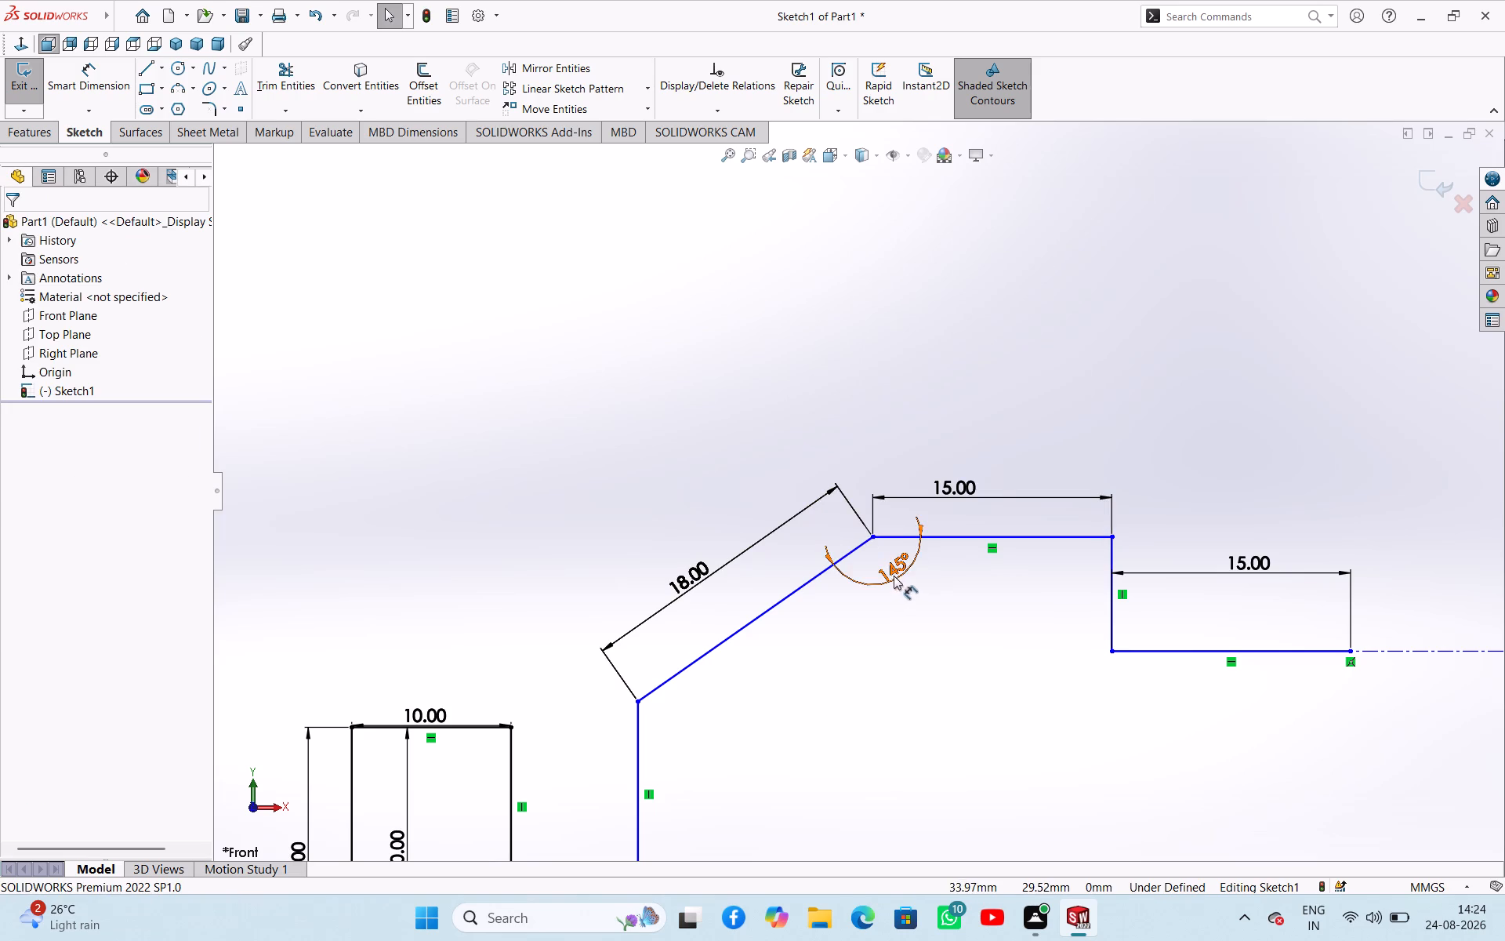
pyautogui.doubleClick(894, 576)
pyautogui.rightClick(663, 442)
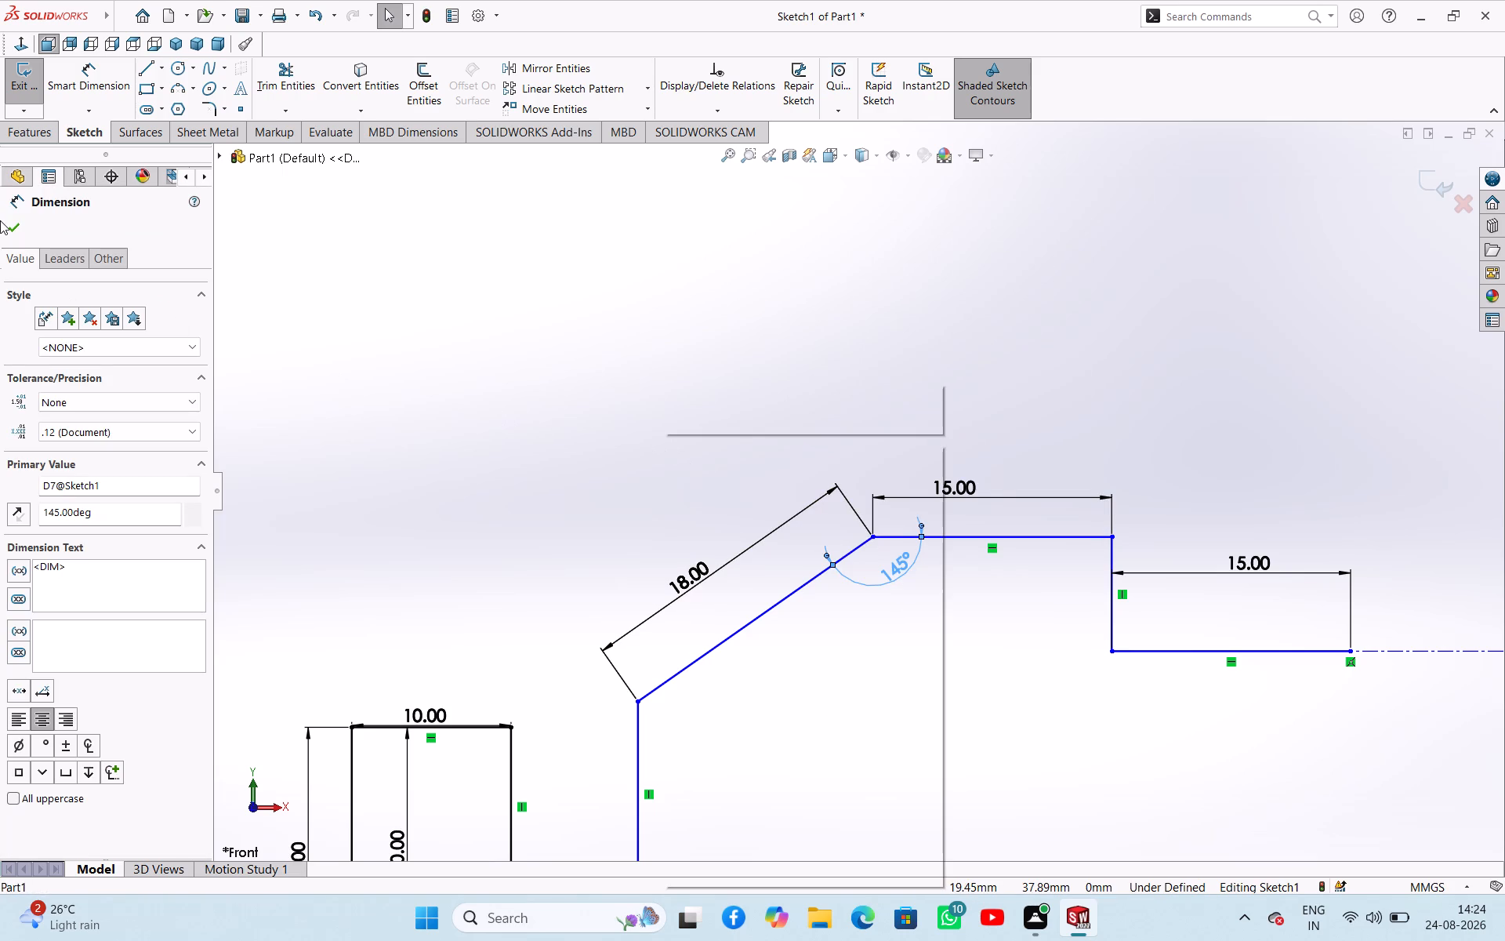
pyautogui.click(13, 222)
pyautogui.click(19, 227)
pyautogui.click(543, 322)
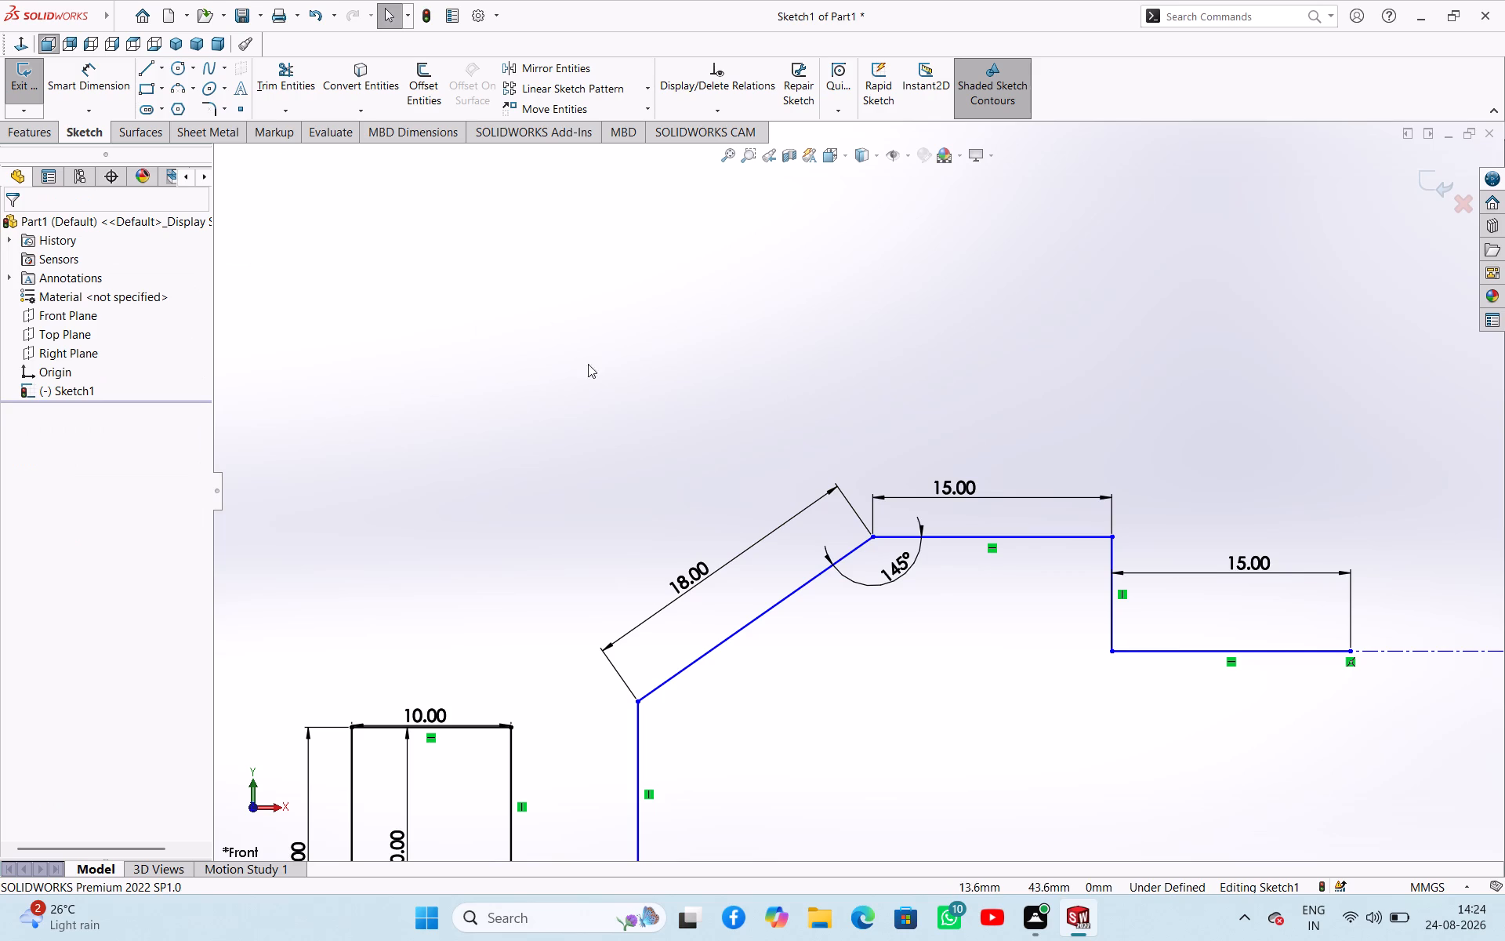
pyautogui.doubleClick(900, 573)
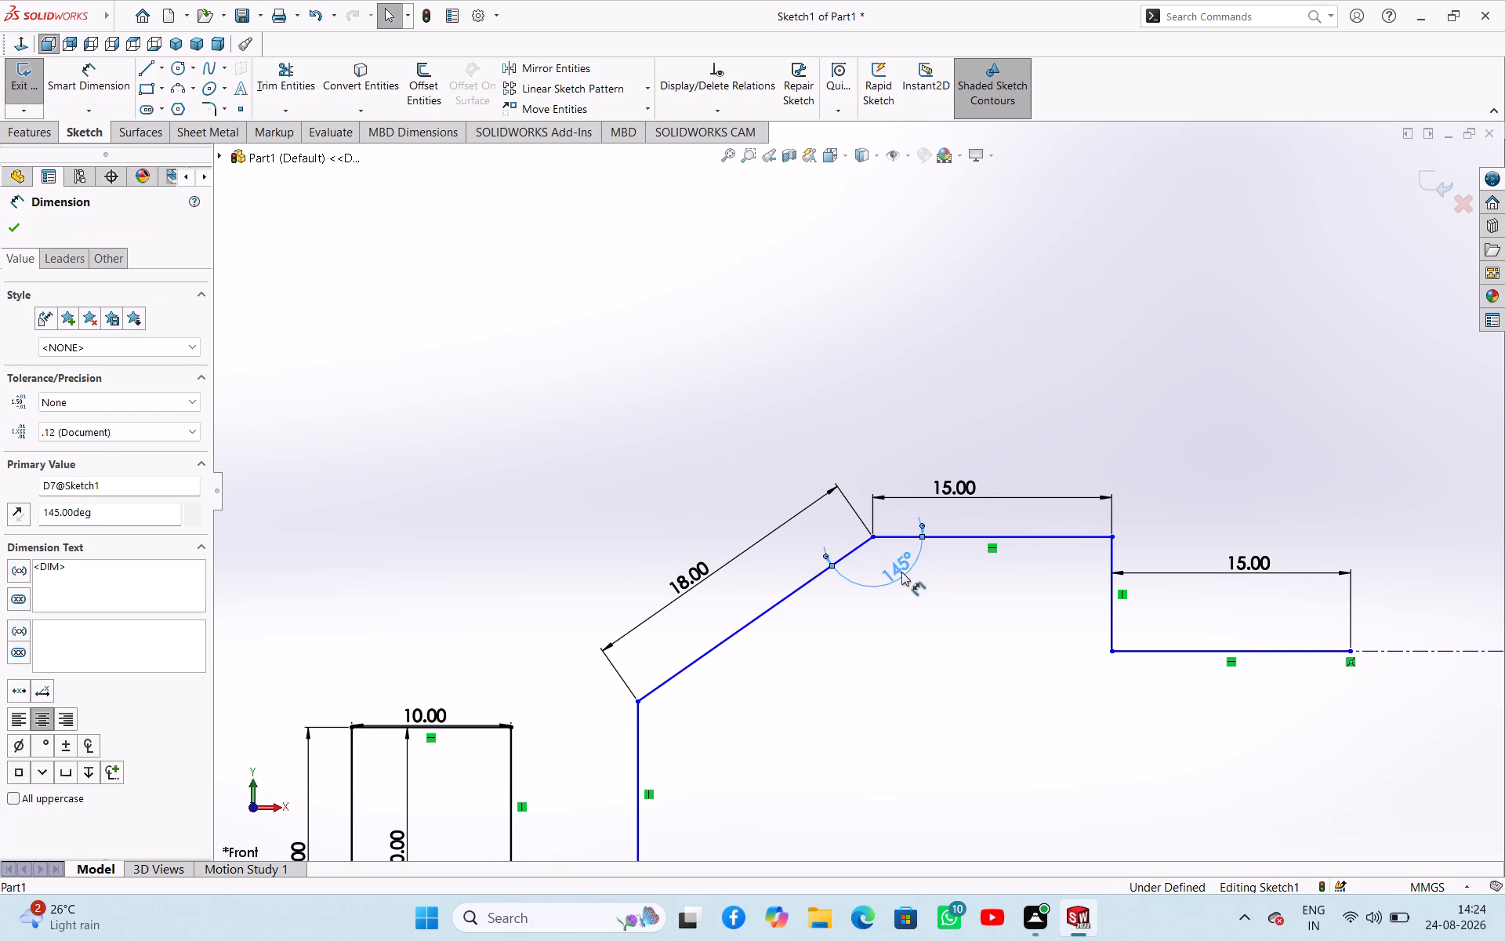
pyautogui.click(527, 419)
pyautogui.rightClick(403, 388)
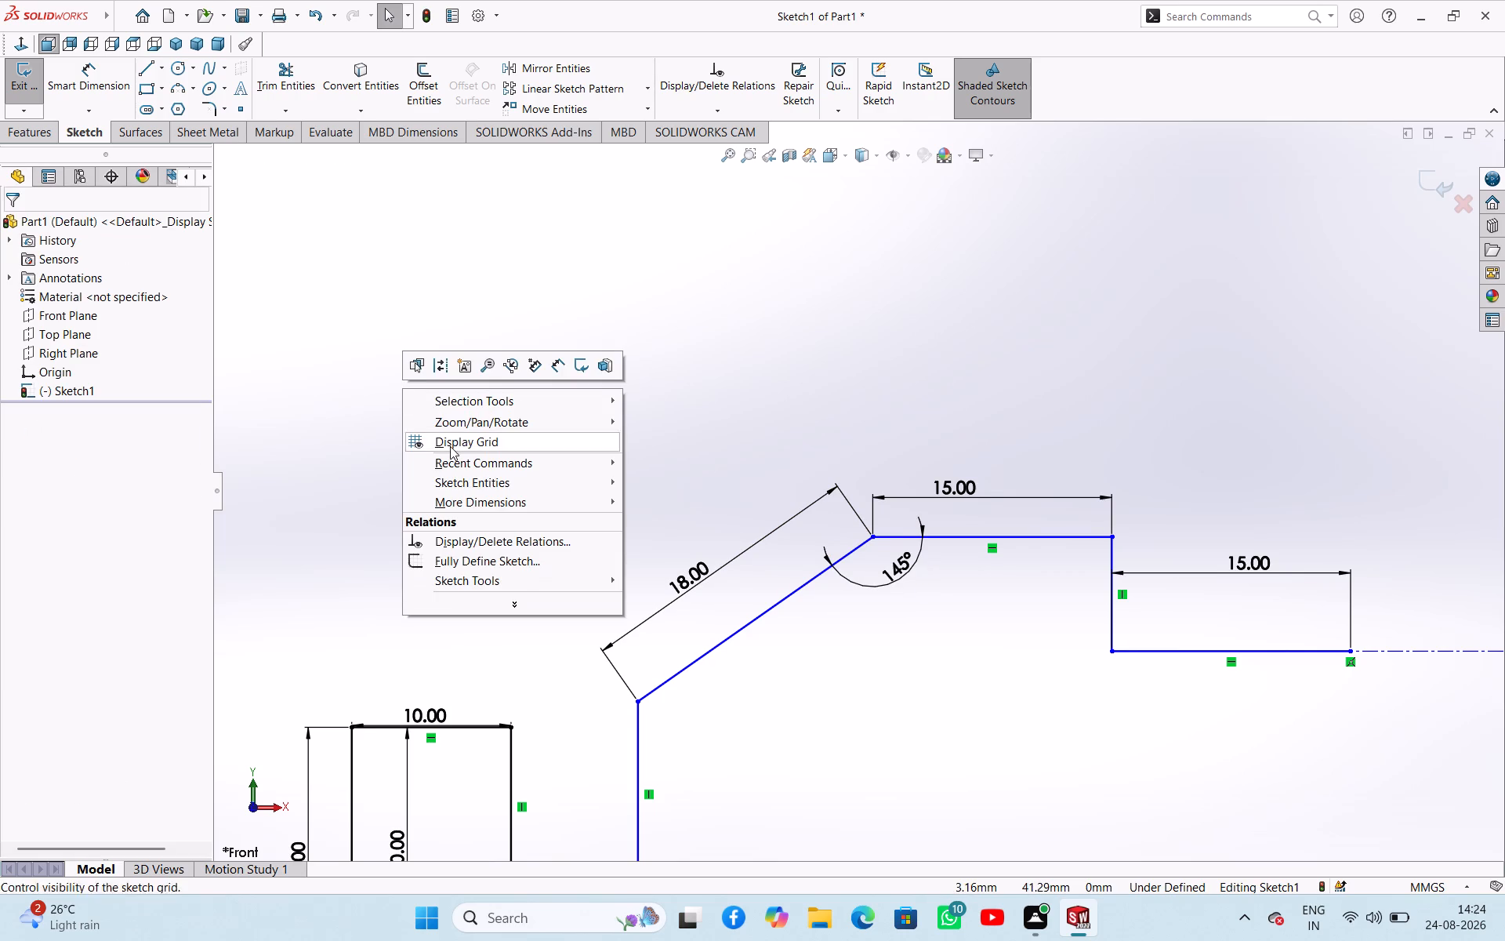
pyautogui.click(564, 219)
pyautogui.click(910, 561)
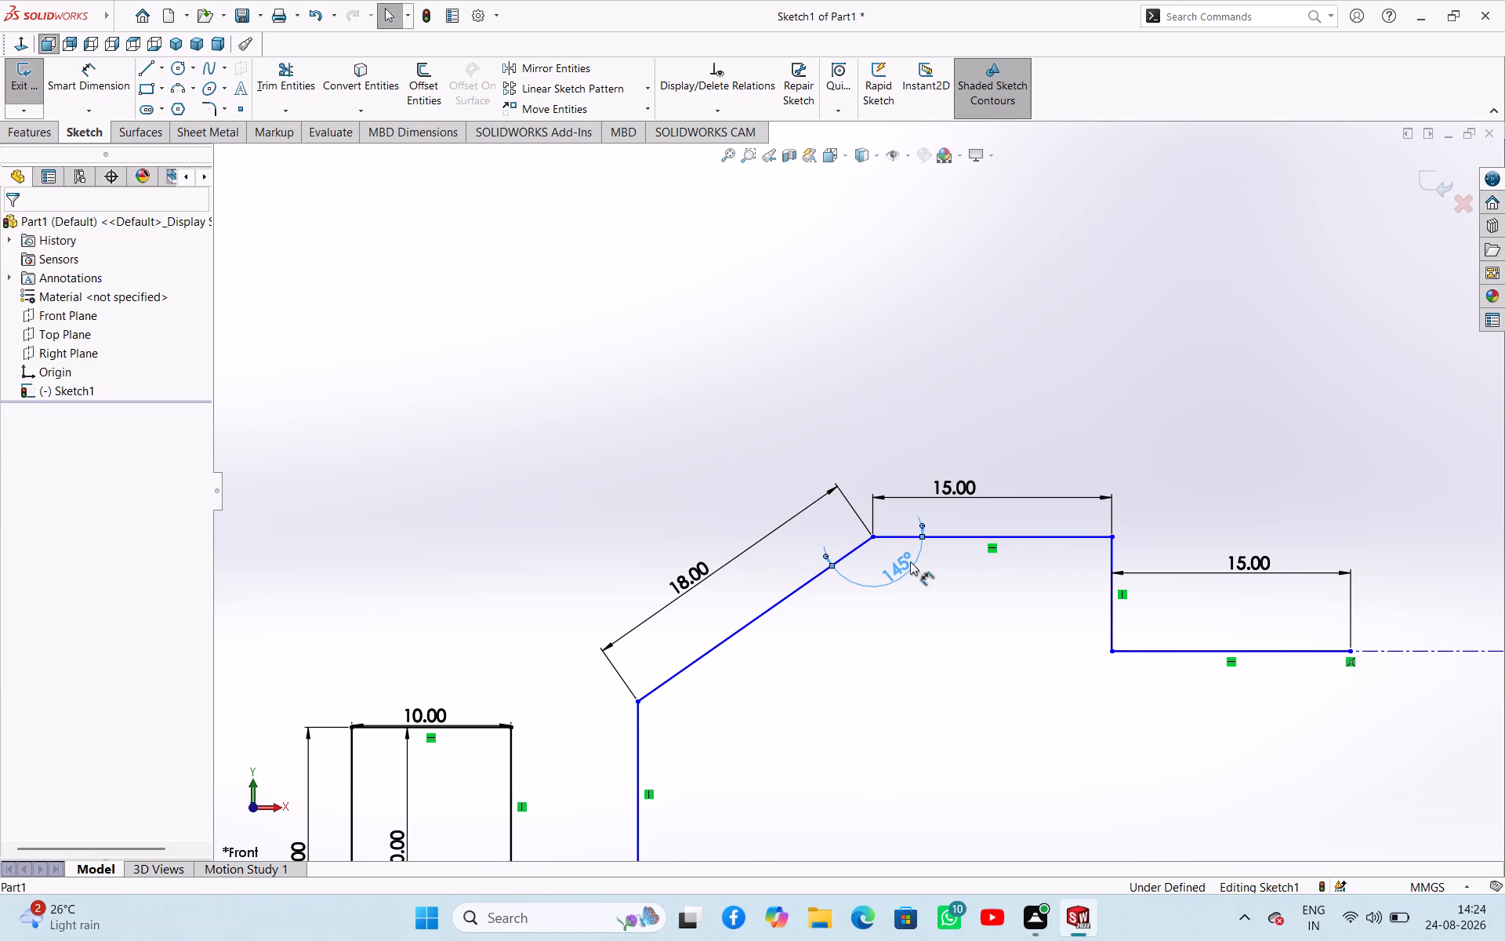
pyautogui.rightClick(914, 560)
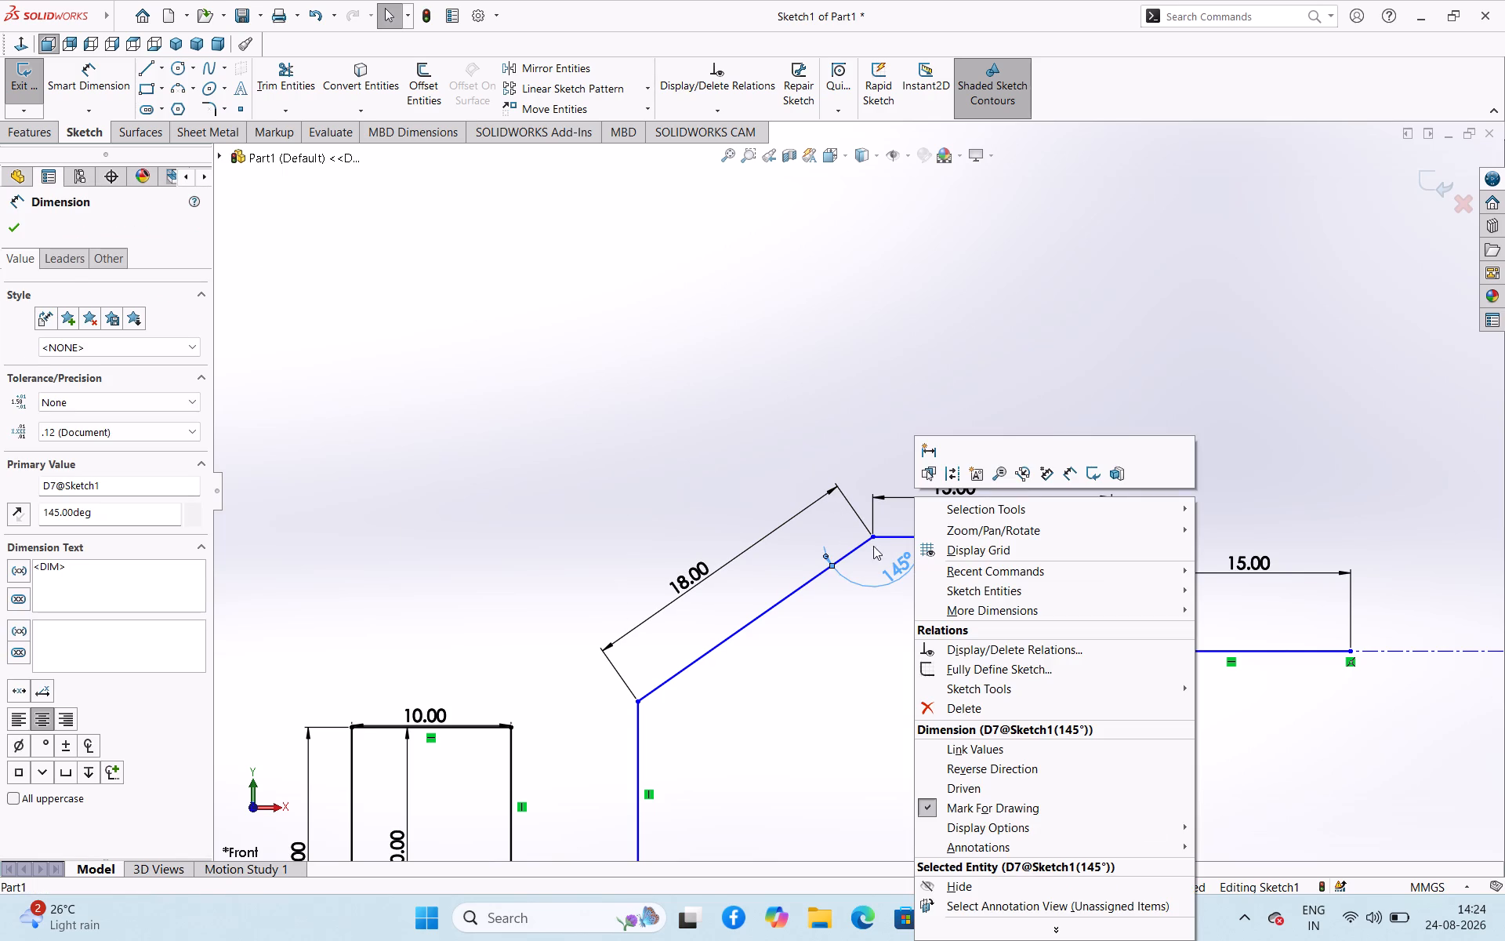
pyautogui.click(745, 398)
# Delete the angle dimension between the inclined line and the top horizontal line.
pyautogui.click(889, 572)
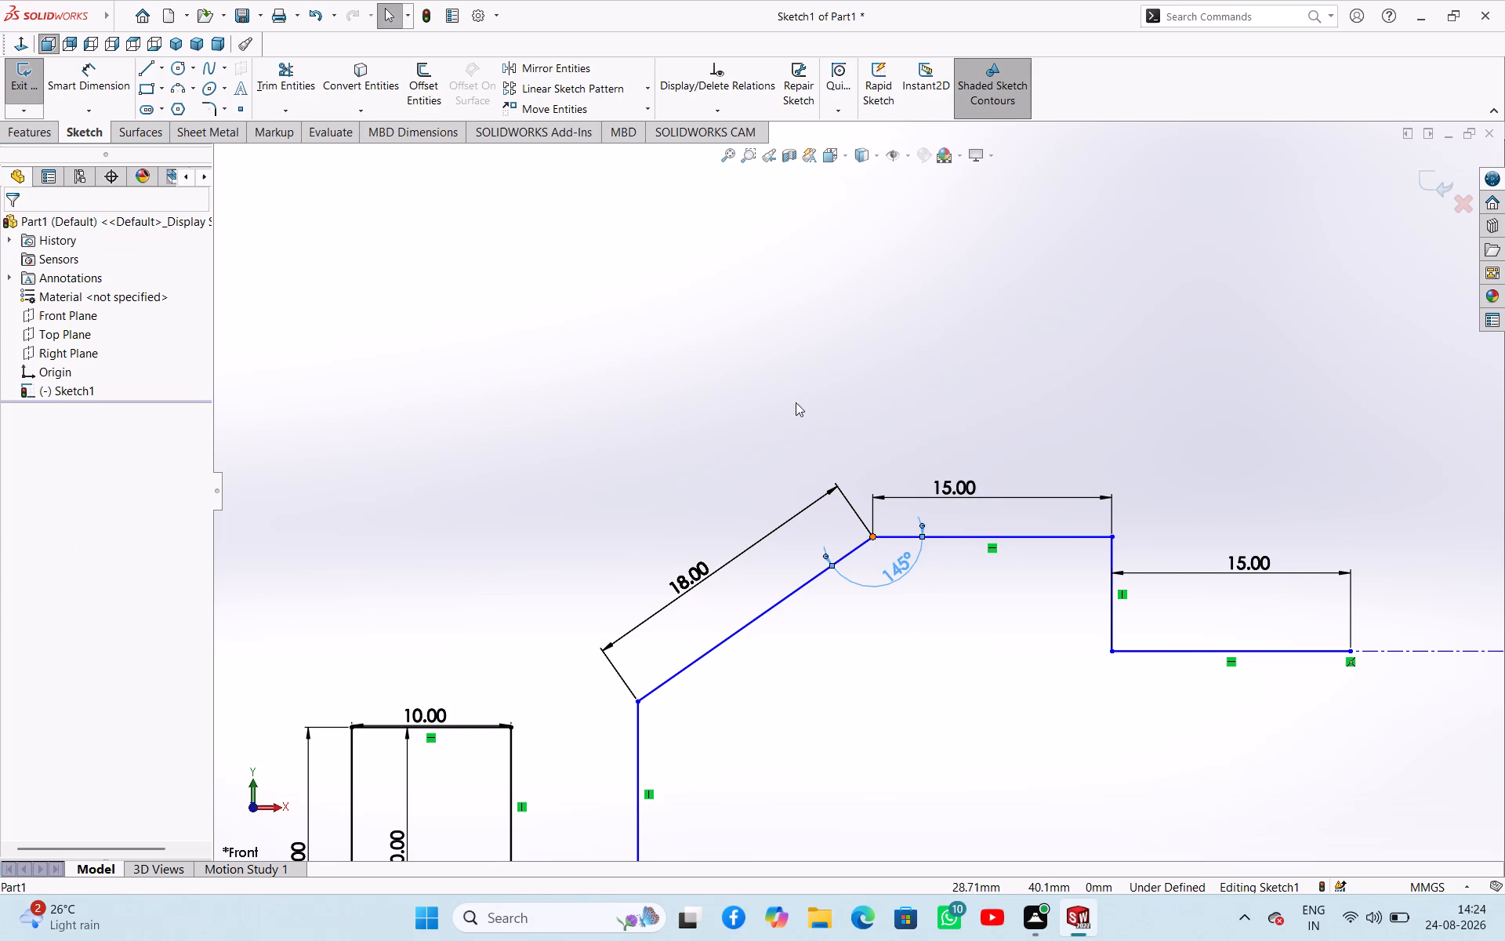
pyautogui.press('Delete')
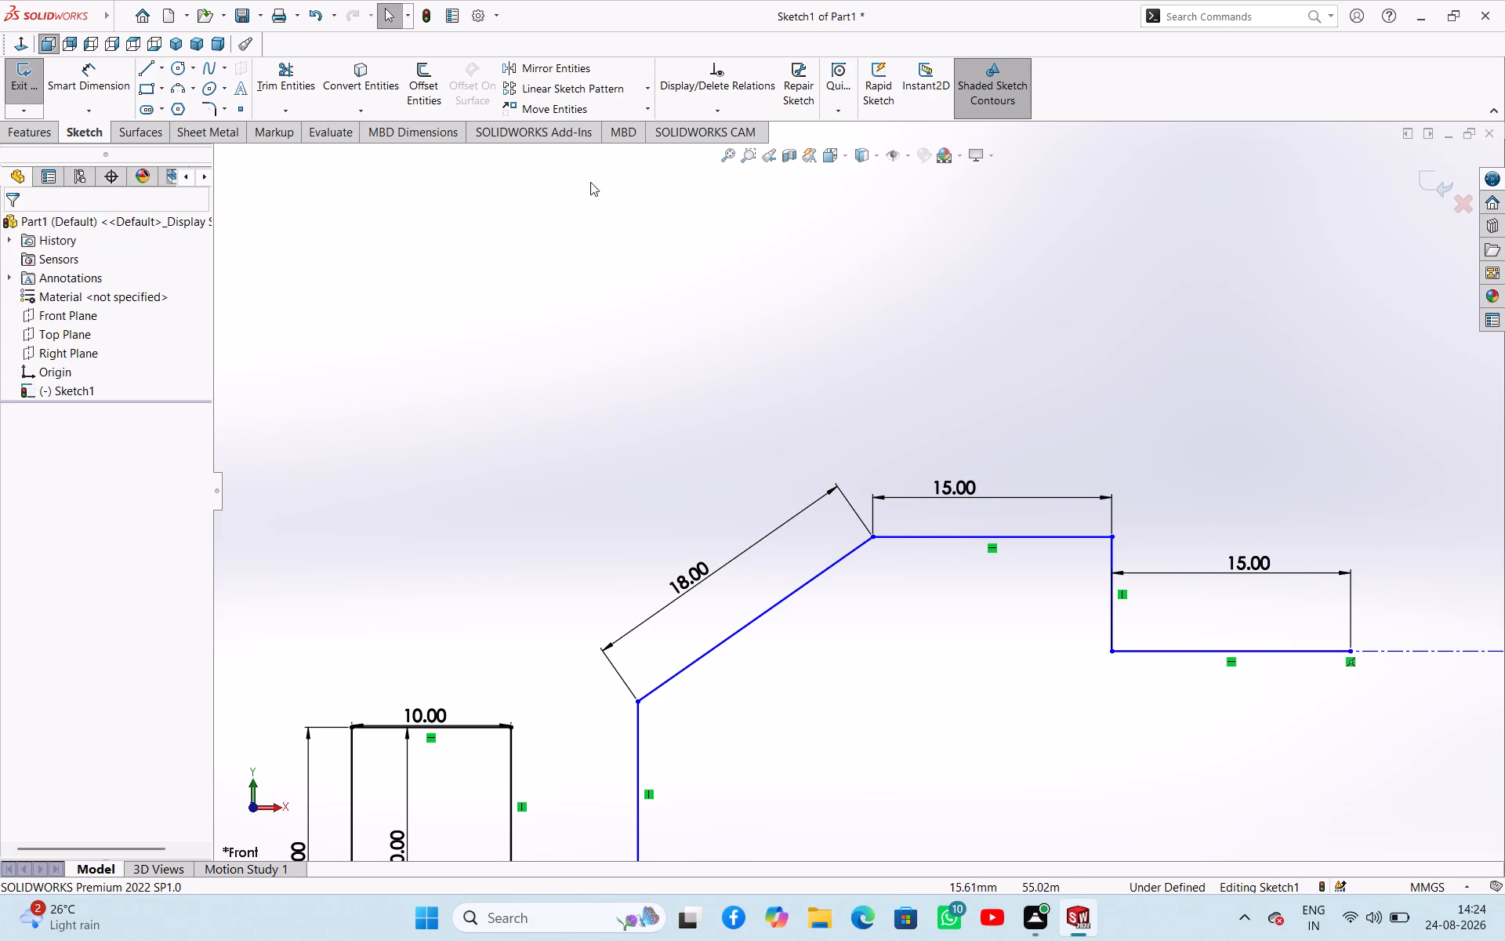
# Dimension the angle between the inclined line and the adjoining 15 mm top horizontal line as 146°.
pyautogui.moveTo(533, 392); pyautogui.dragTo(571, 289, button='right')
pyautogui.click(861, 550)
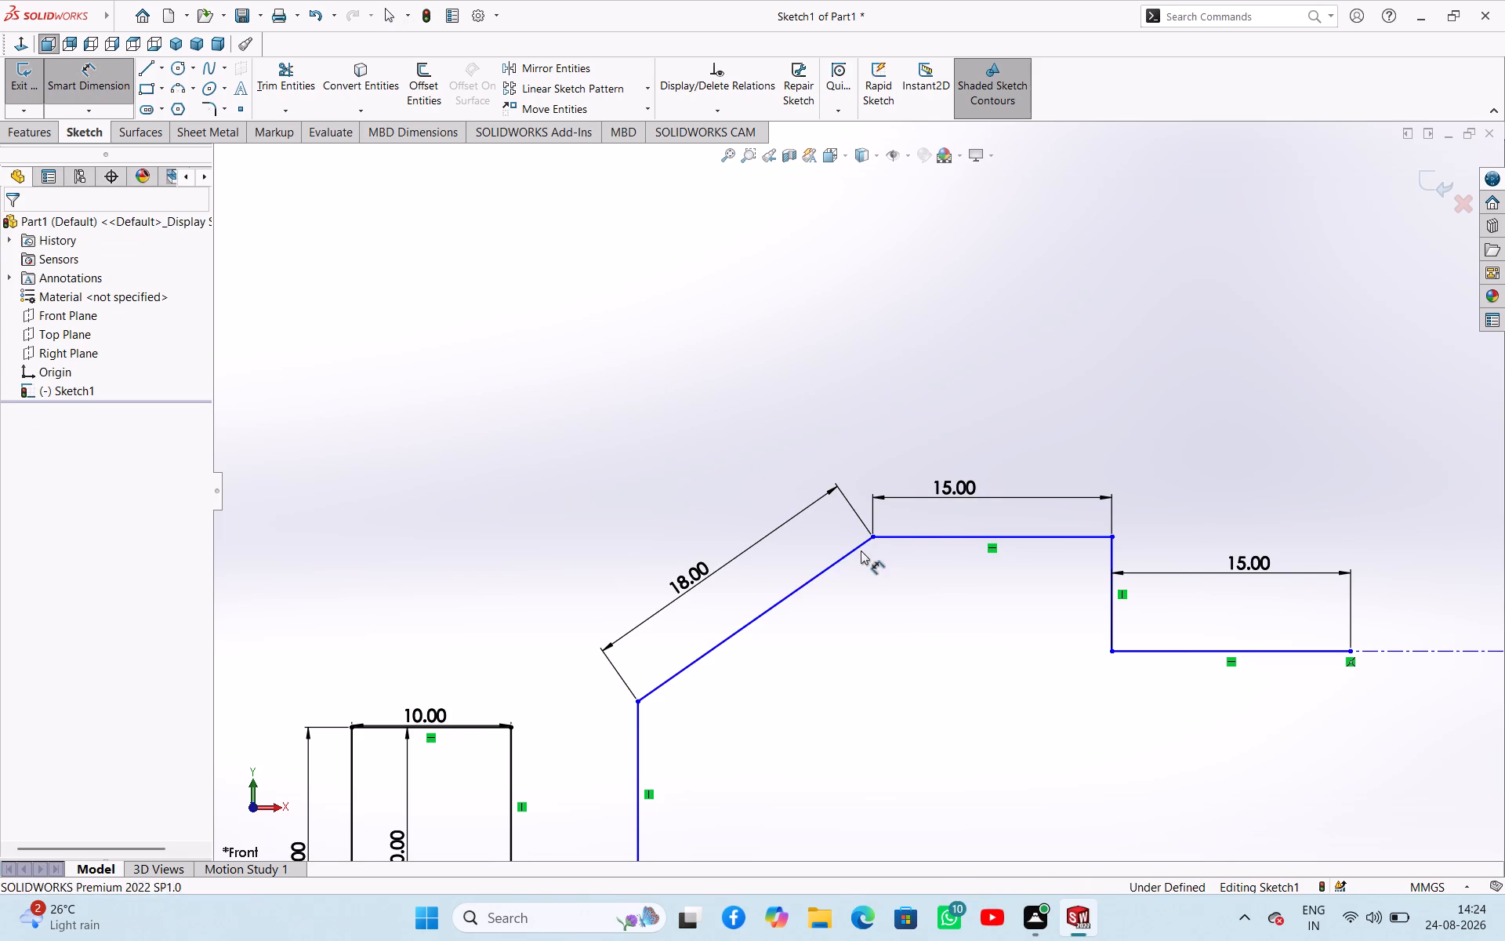
pyautogui.click(898, 536)
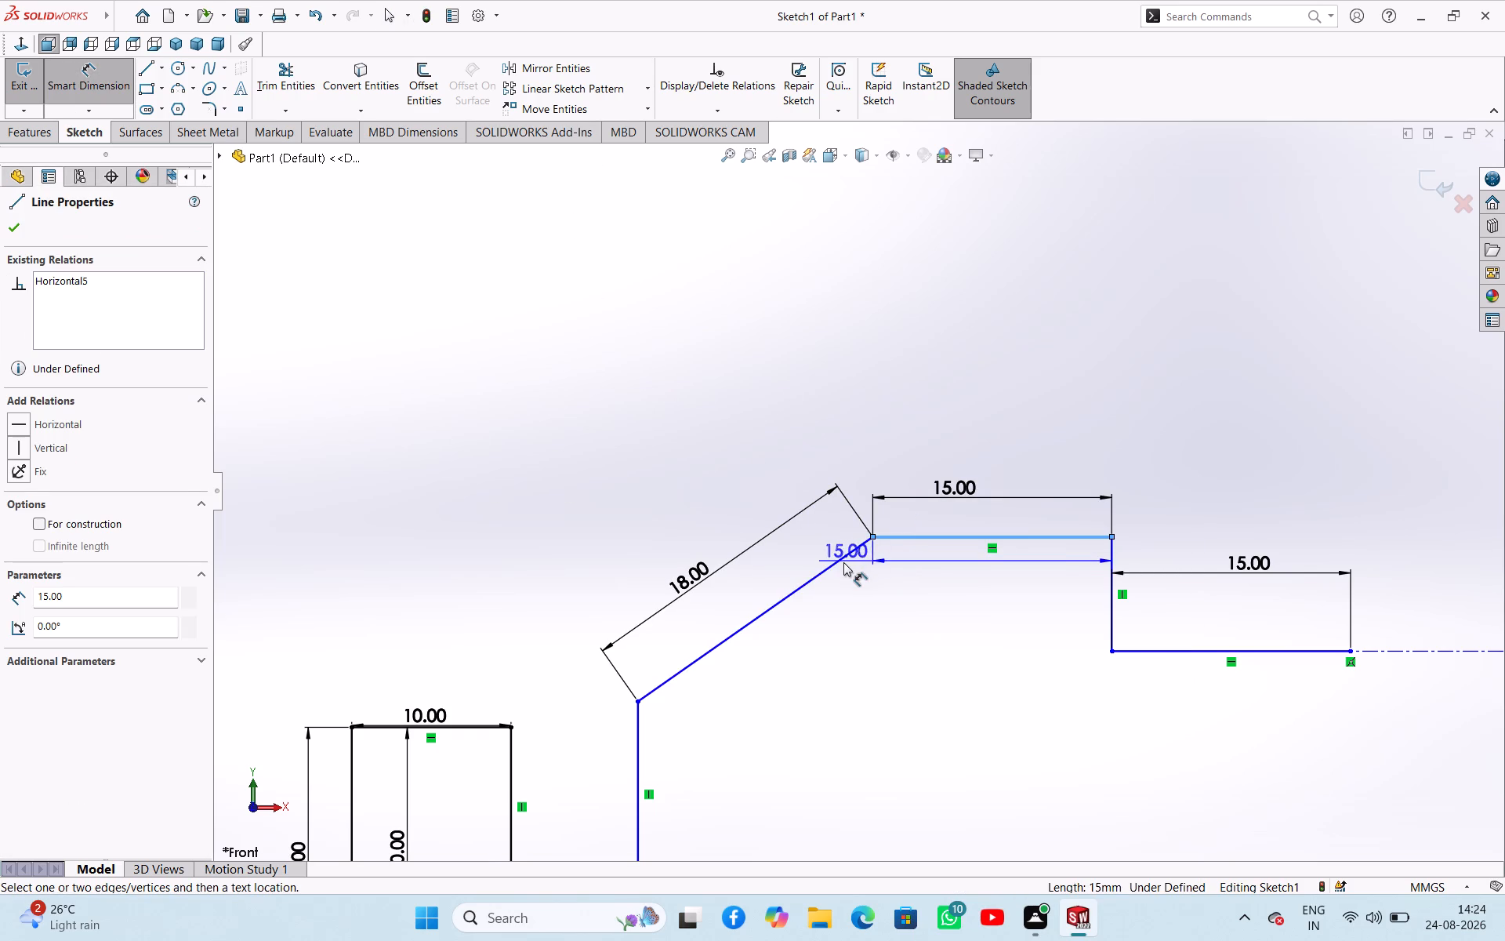
pyautogui.click(841, 562)
pyautogui.moveTo(850, 588); pyautogui.dragTo(857, 590)
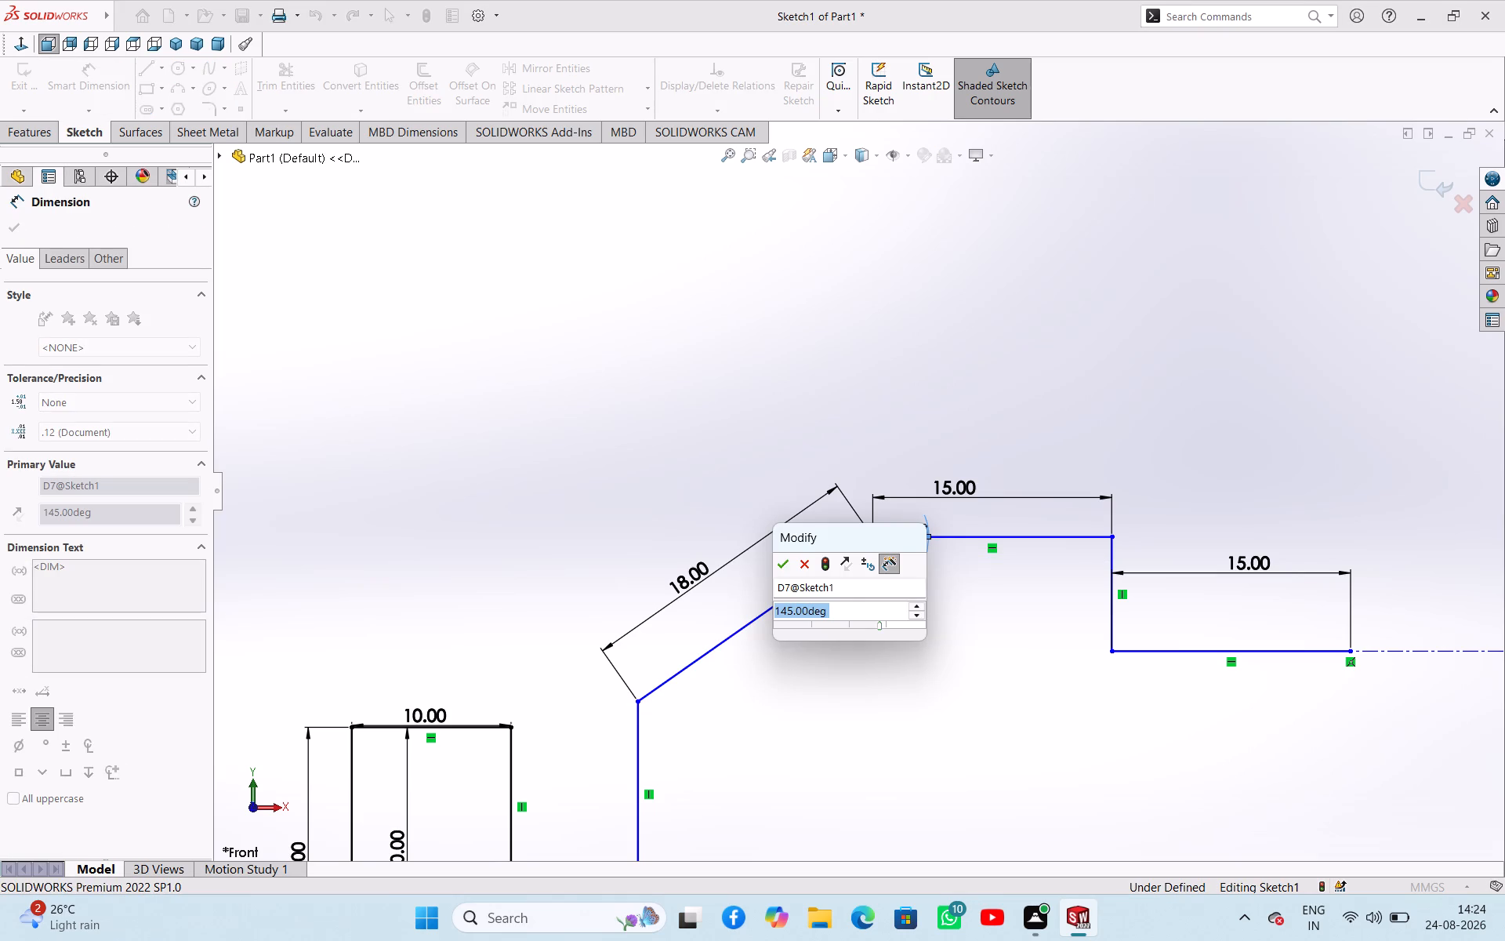
pyautogui.press('1')
pyautogui.press('5')
pyautogui.press('BackSpace')
pyautogui.press('4')
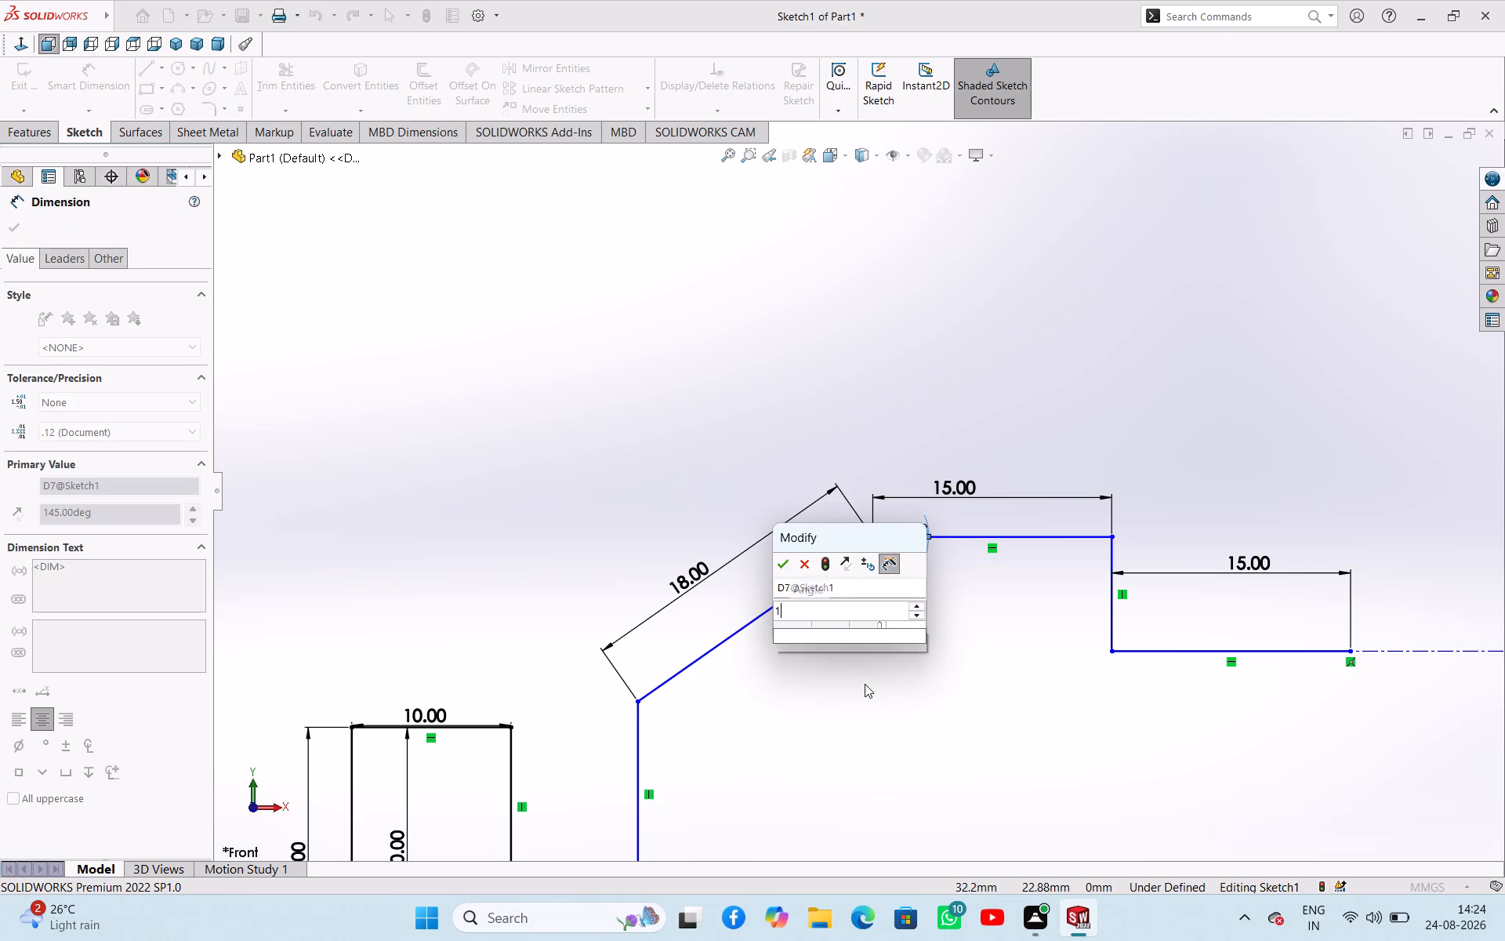
pyautogui.press('6')
pyautogui.press('Return')
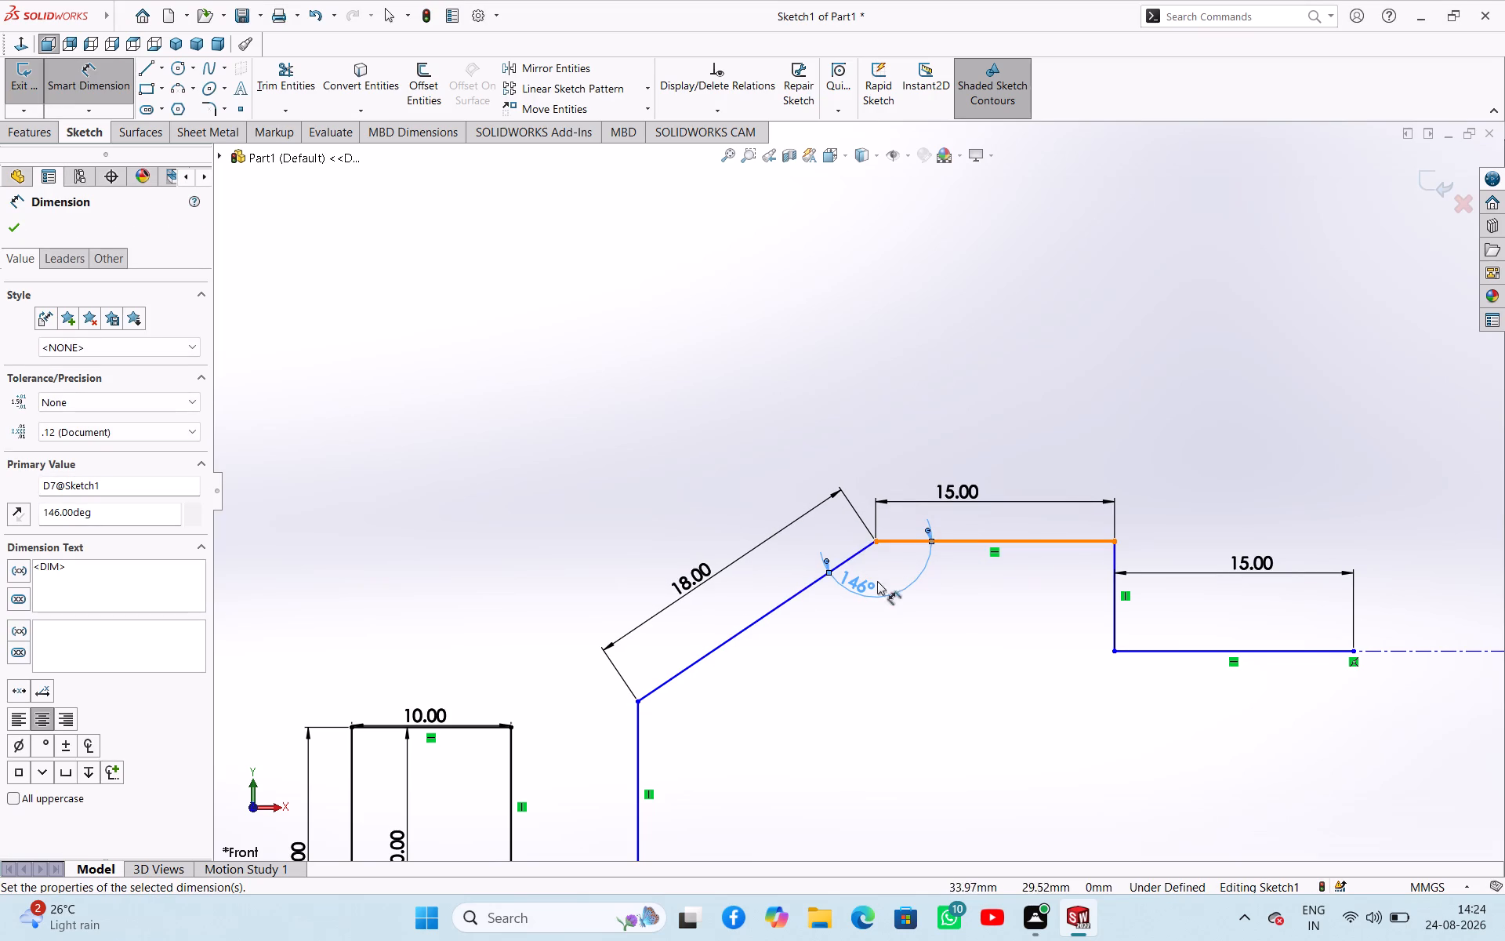
# Dimension the length of the short vertical line under the lower end of the inclined line.
pyautogui.scroll(2, 821, 612)
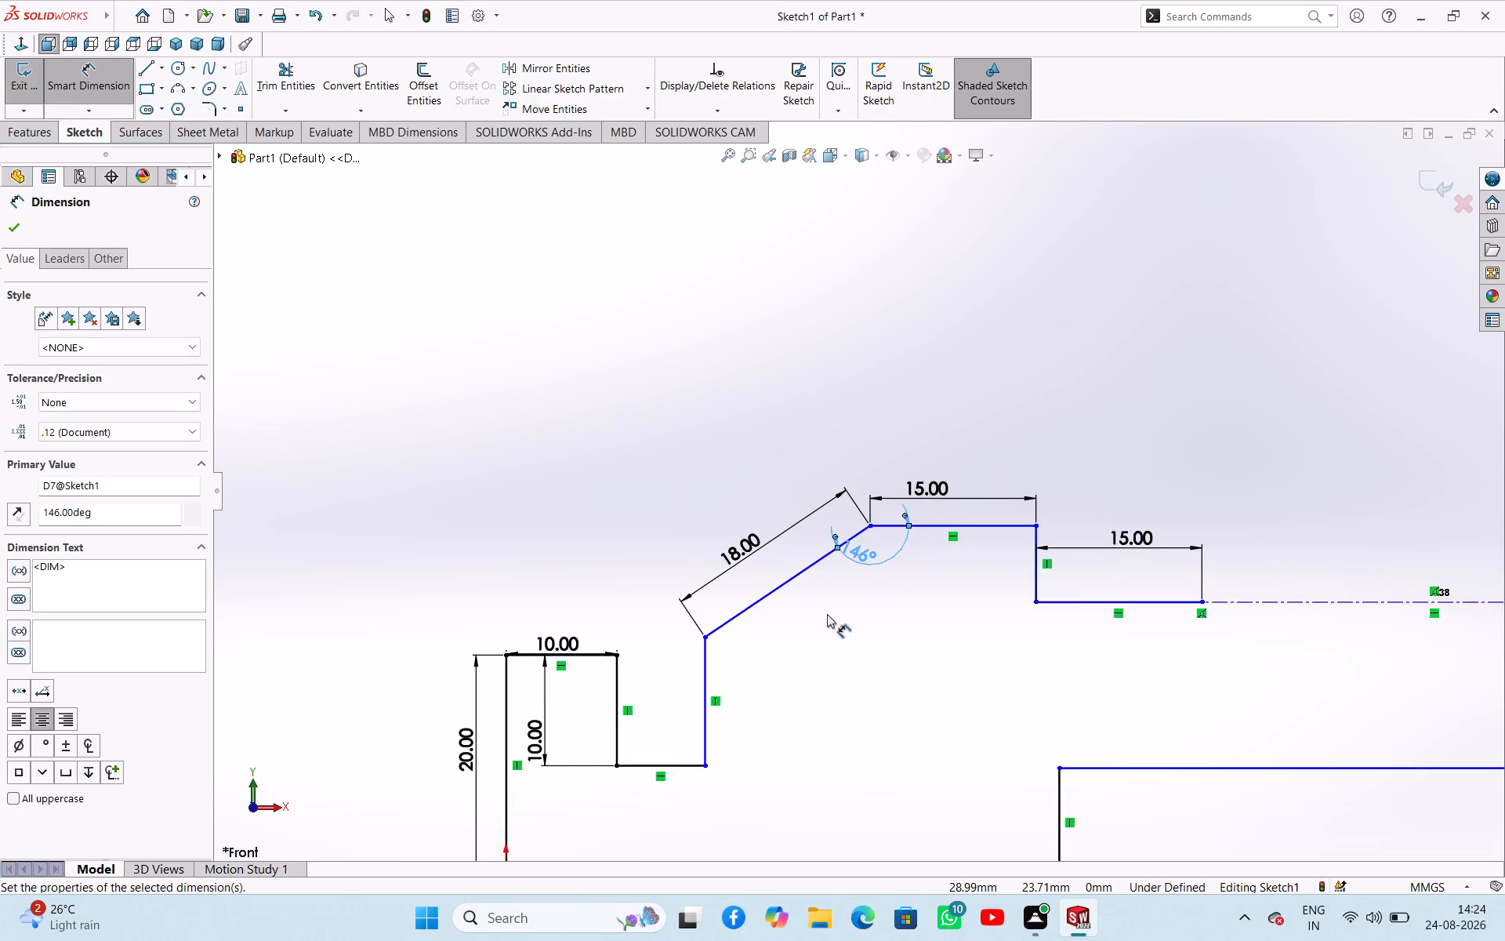
pyautogui.scroll(2, 827, 614)
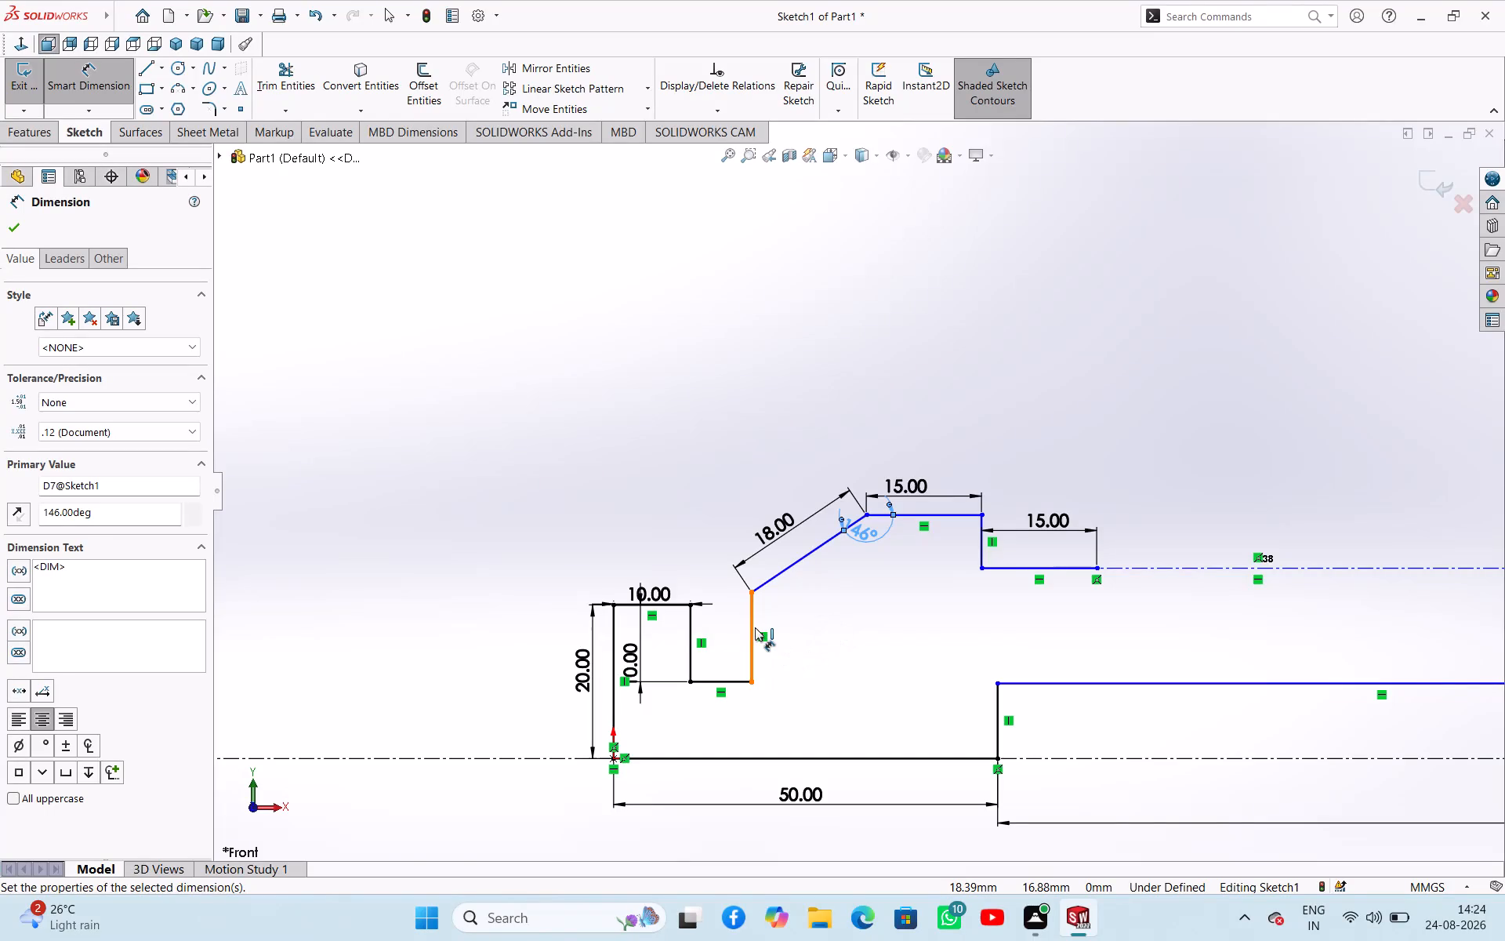
pyautogui.click(755, 627)
pyautogui.click(731, 623)
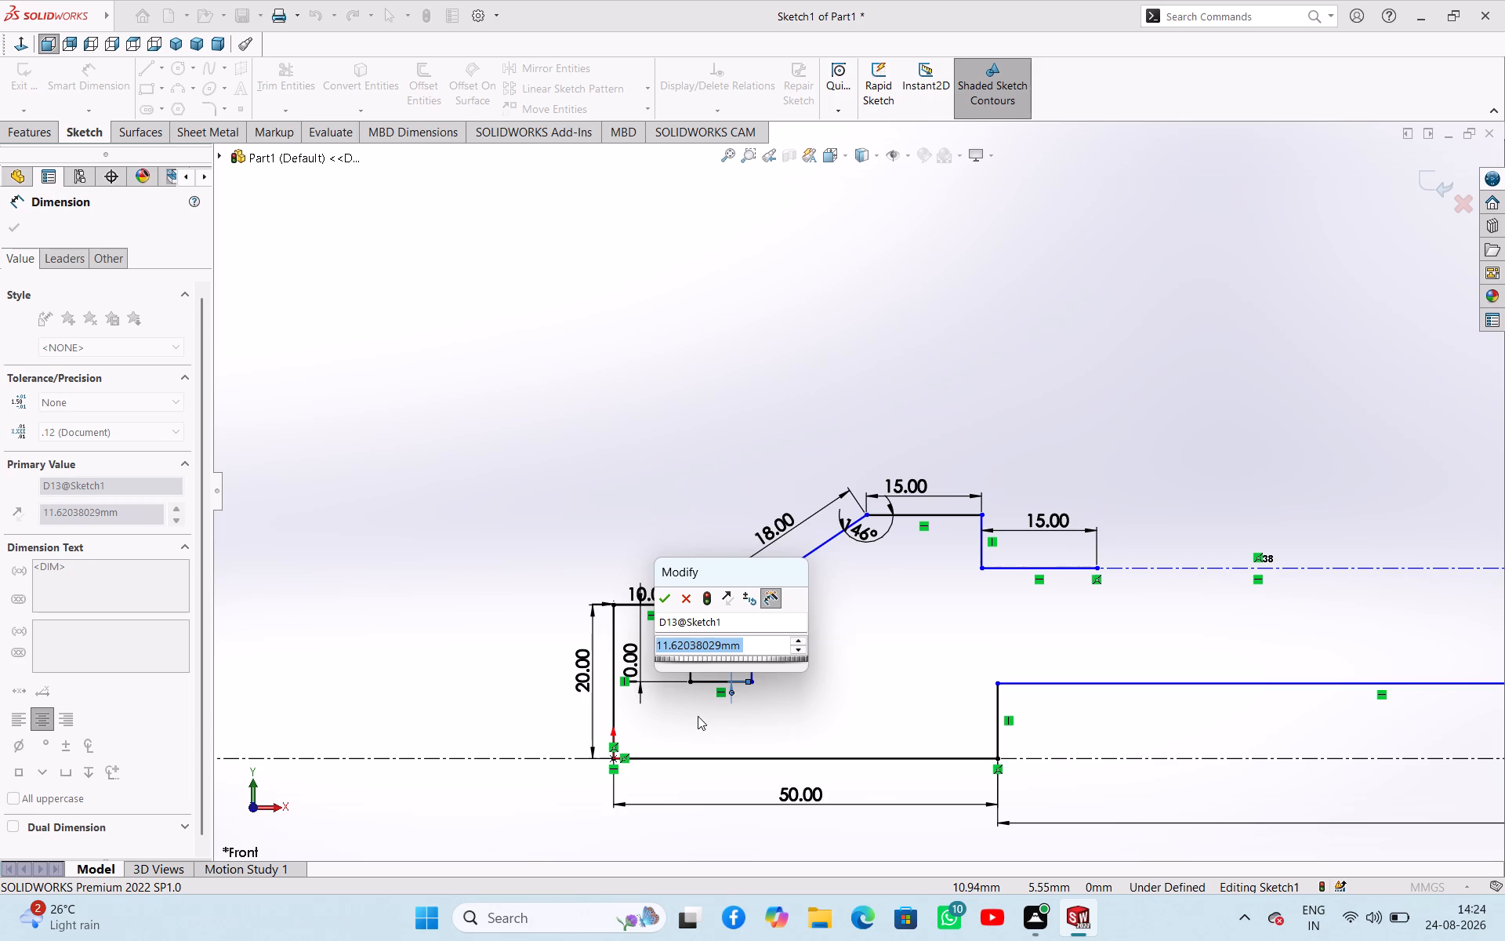
pyautogui.scroll(5, 698, 716)
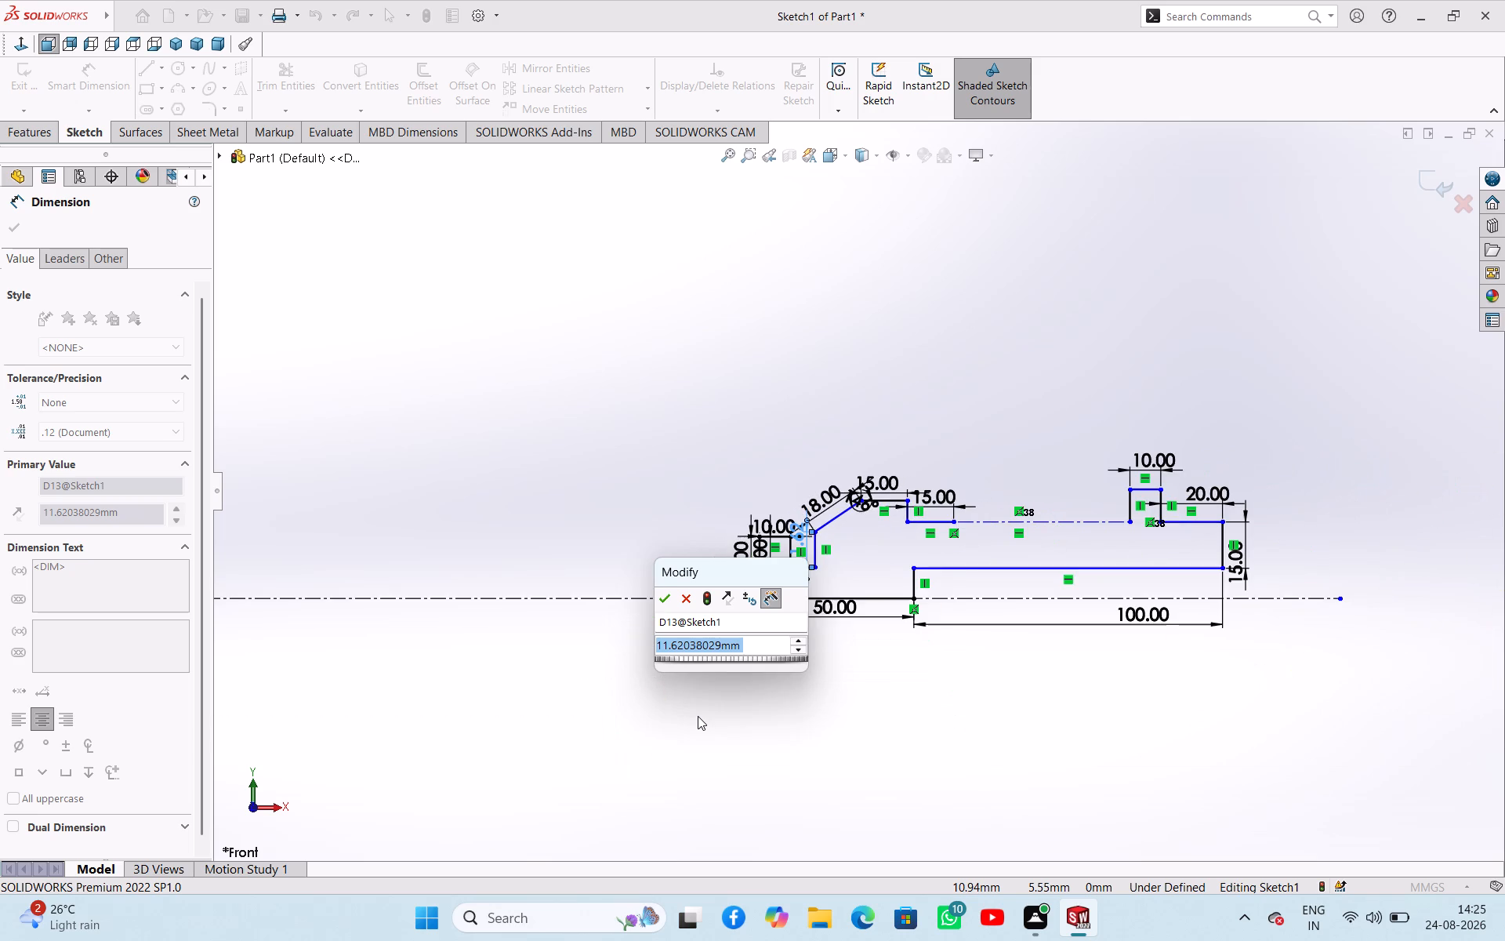
pyautogui.scroll(-3, 712, 707)
pyautogui.scroll(4, 715, 563)
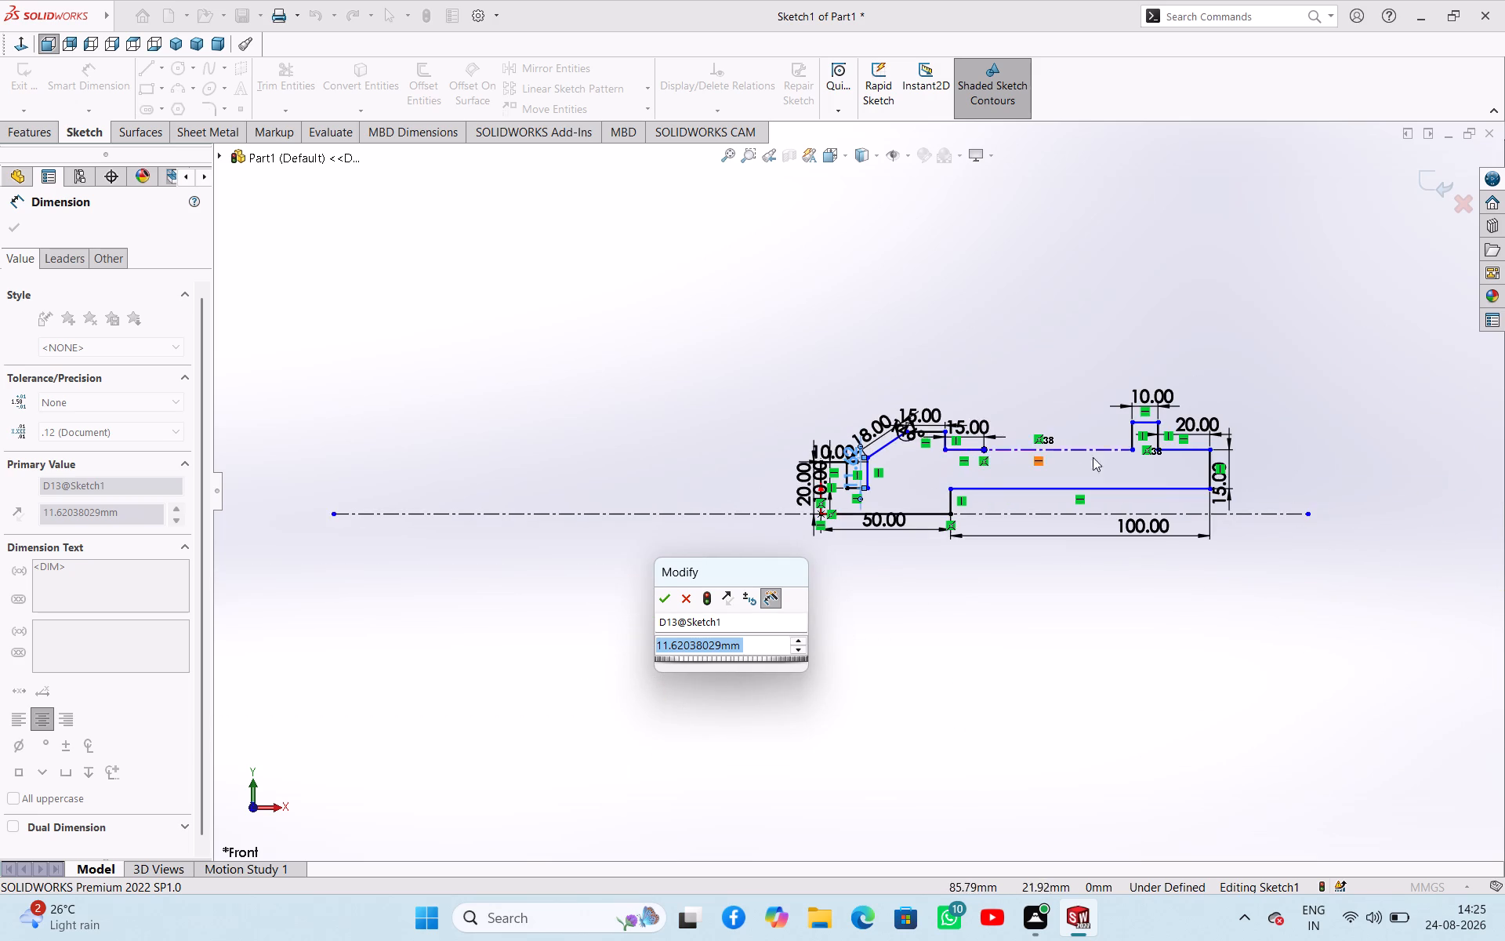
pyautogui.scroll(-7, 1156, 452)
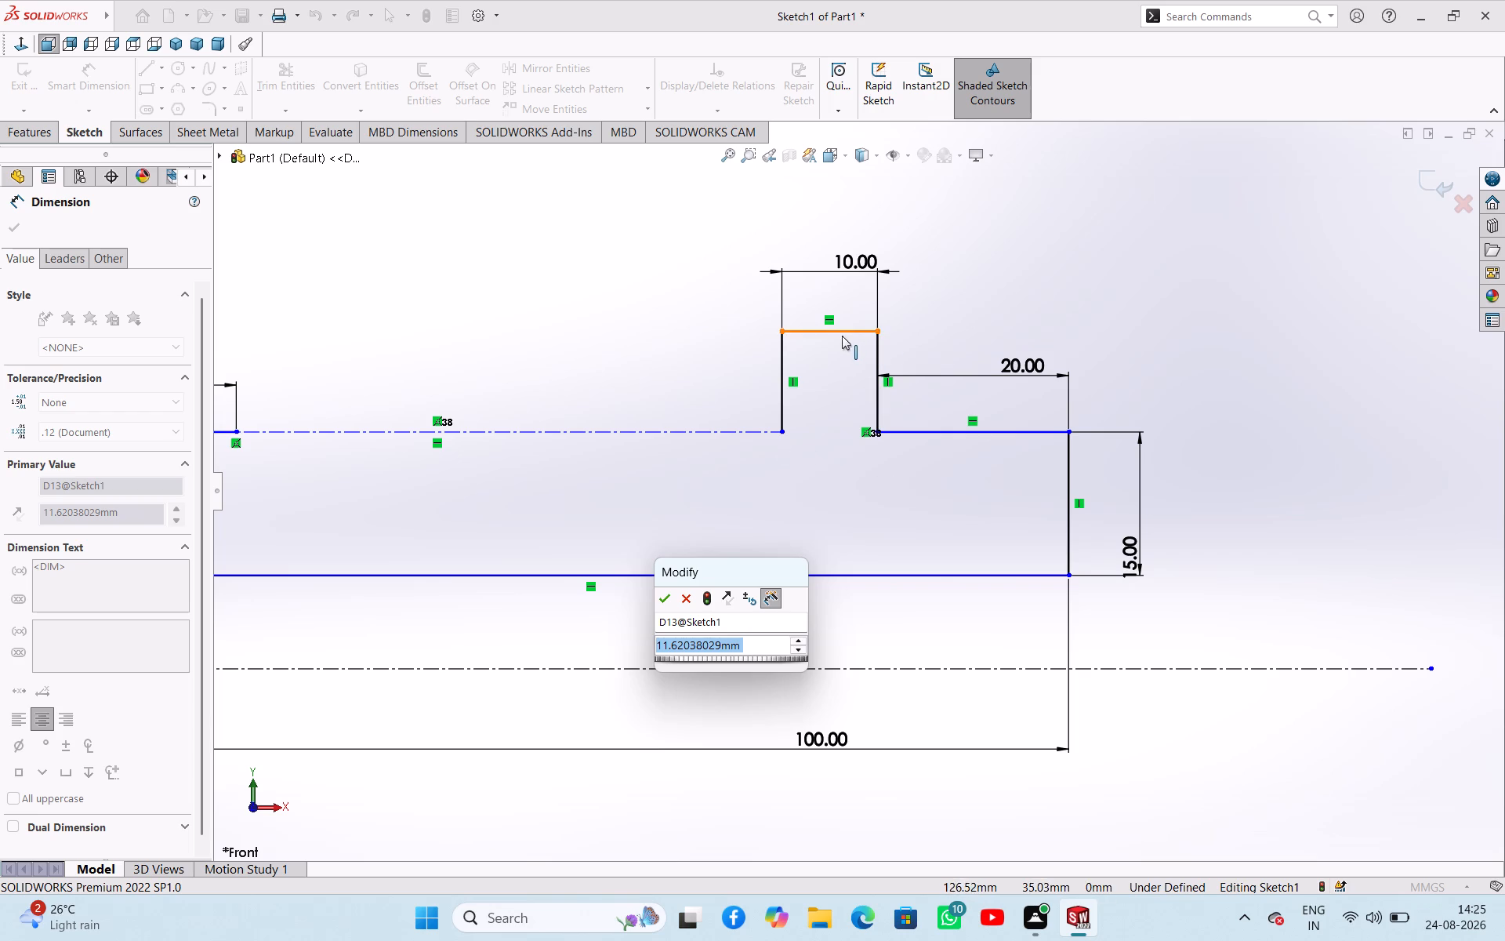
pyautogui.click(686, 598)
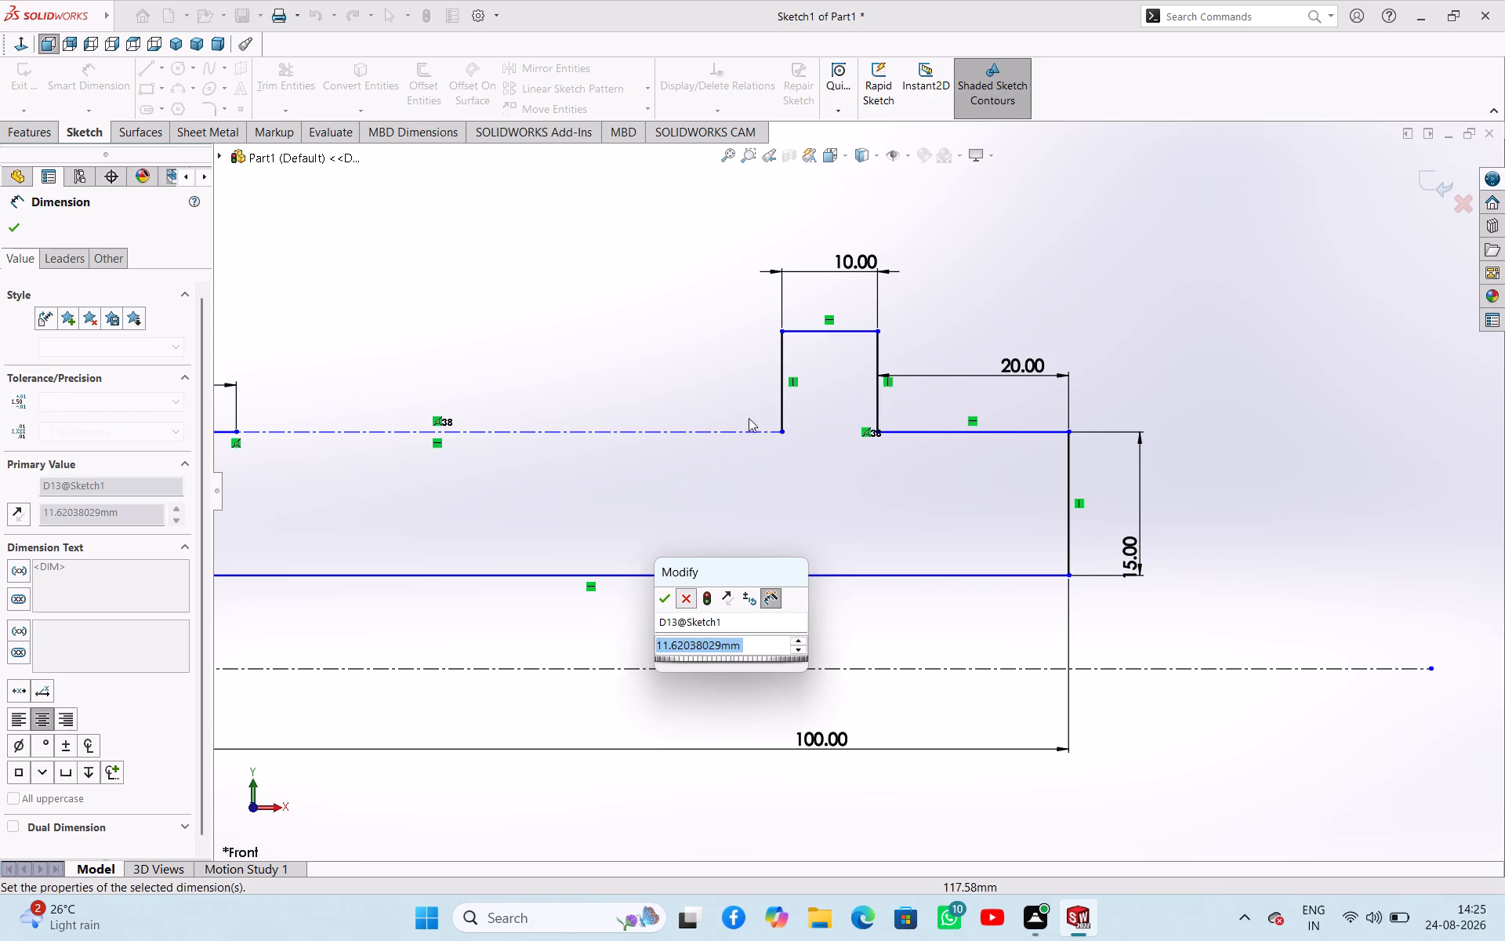
# Dimension the vertical distance from the rib's 10 mm top edge to the 100 mm long lower horizontal line as 36.3 mm.
pyautogui.click(823, 331)
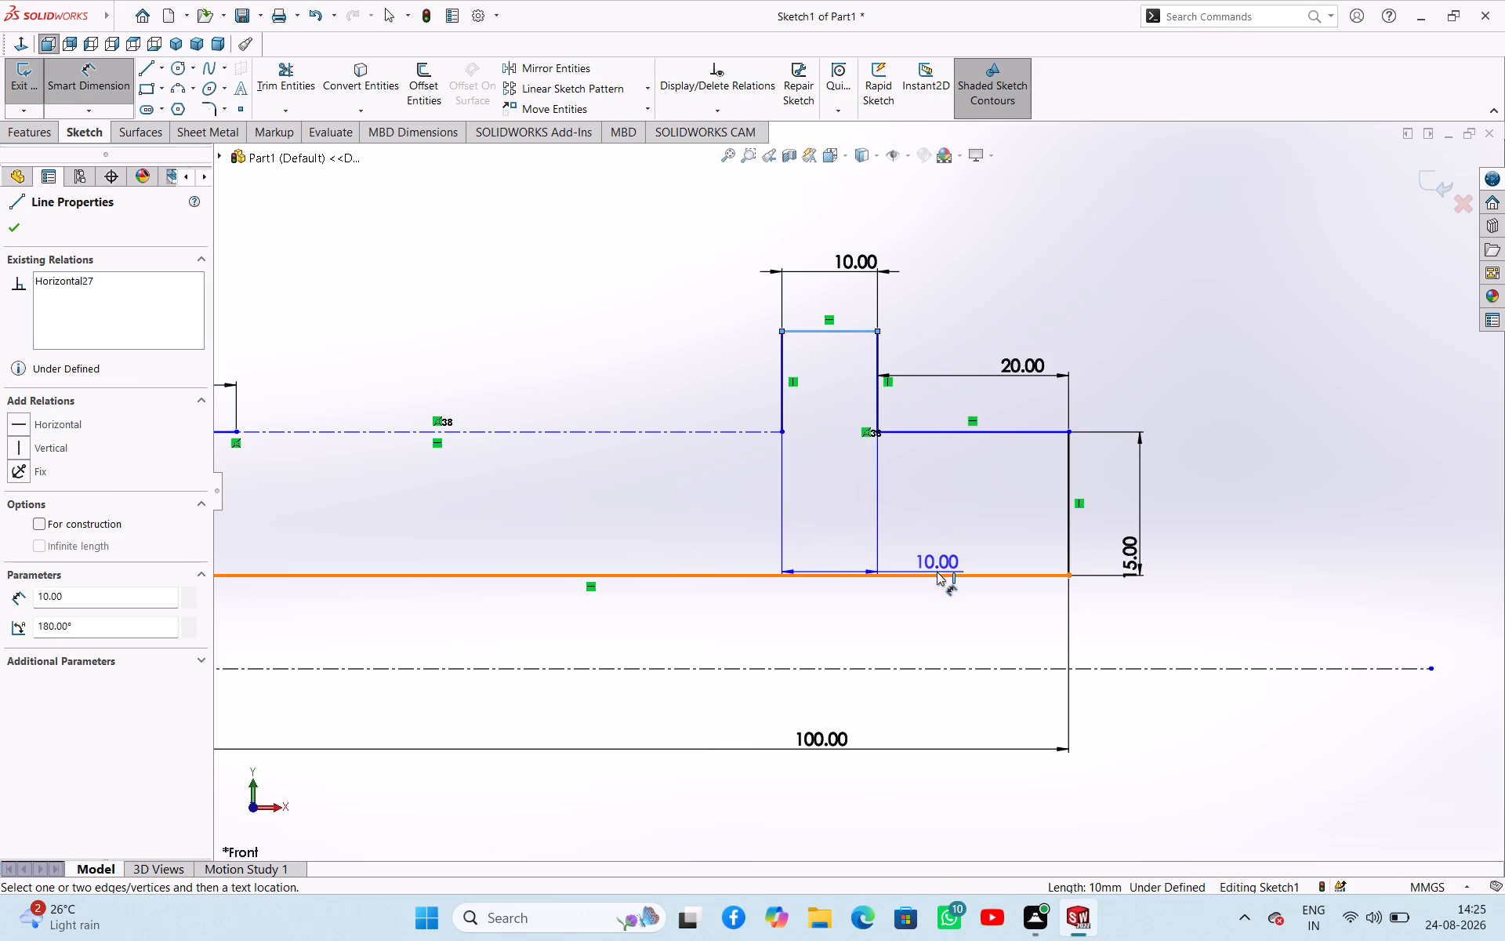
pyautogui.click(937, 572)
pyautogui.click(1194, 417)
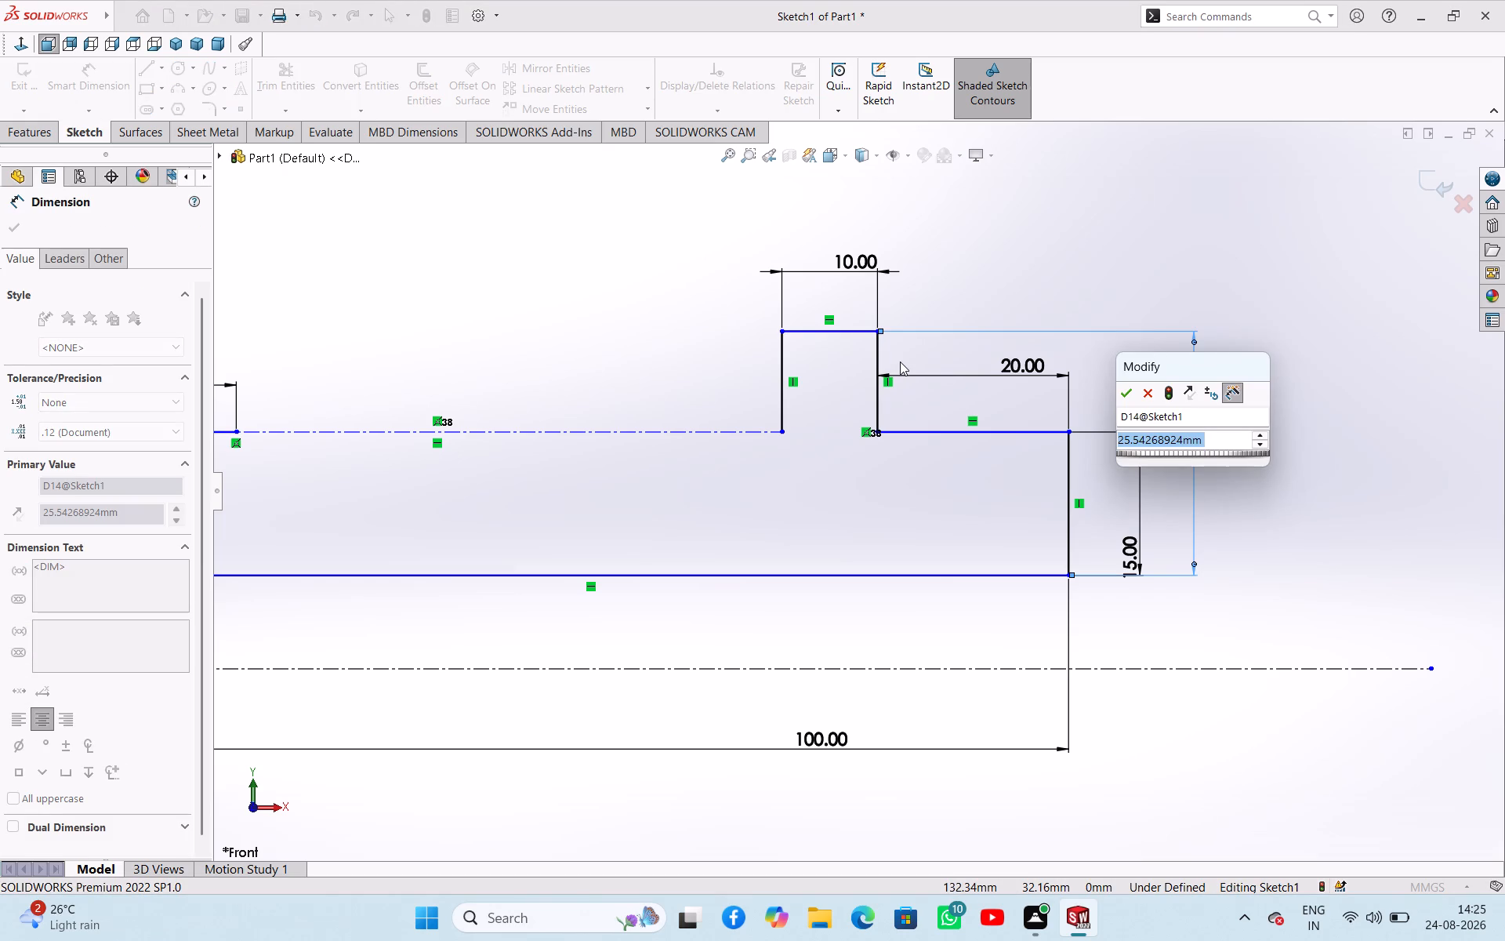
pyautogui.write('36')
pyautogui.write('.3')
pyautogui.press('Return')
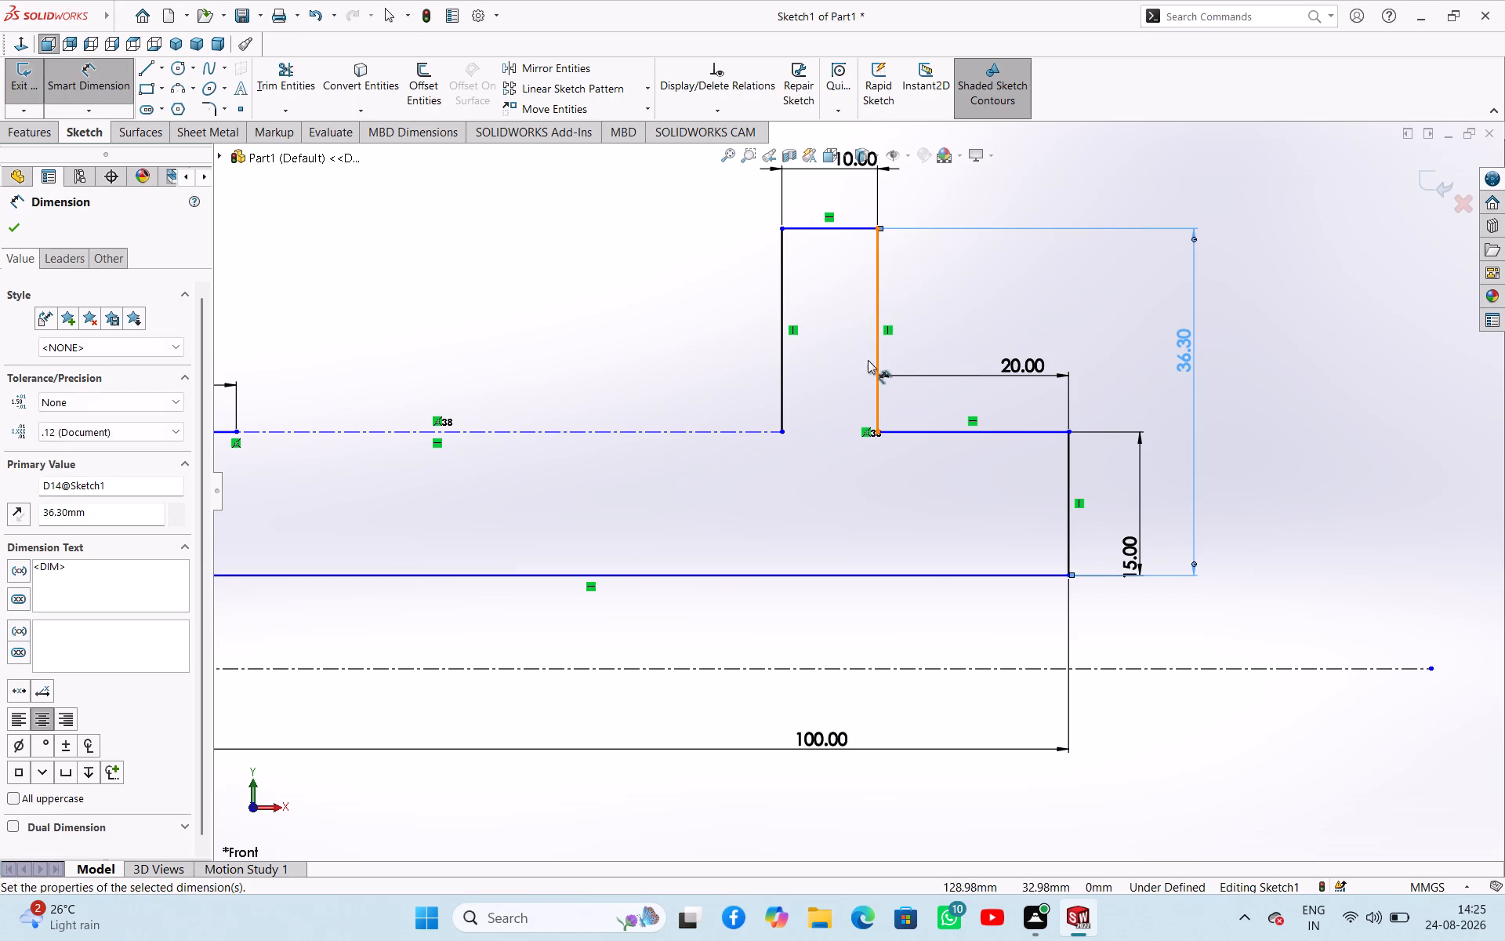
# Delete the three coincident relations tying the profile's lower corner and the centerline together at the origin.
pyautogui.scroll(3, 926, 394)
pyautogui.scroll(3, 738, 518)
pyautogui.scroll(-3, 528, 581)
pyautogui.scroll(-3, 450, 497)
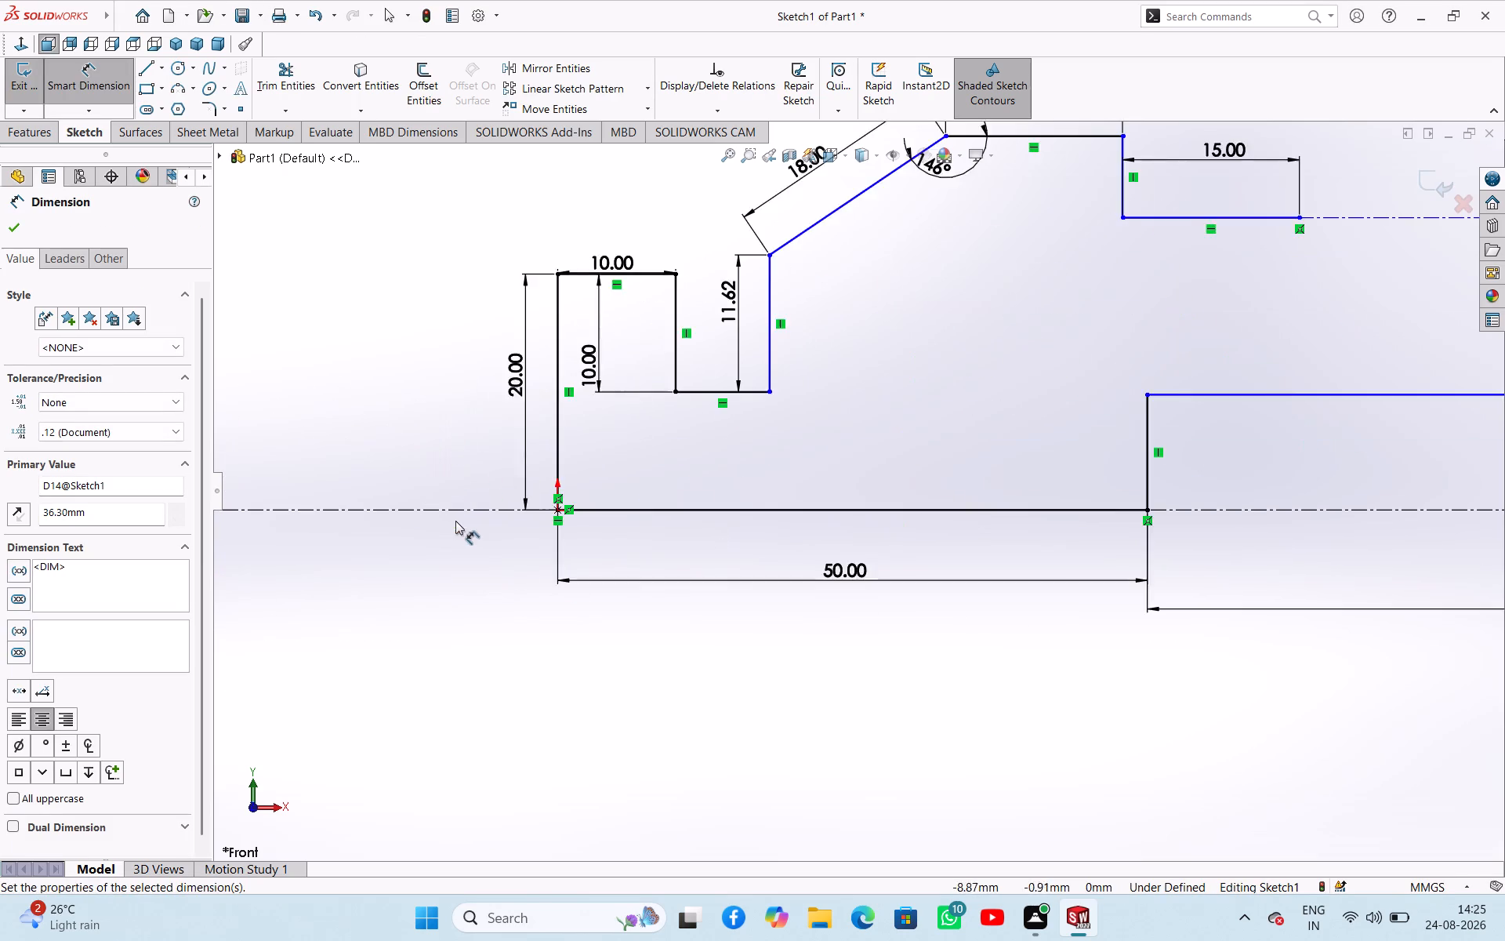
pyautogui.scroll(-4, 455, 521)
pyautogui.scroll(3, 549, 489)
pyautogui.scroll(8, 627, 510)
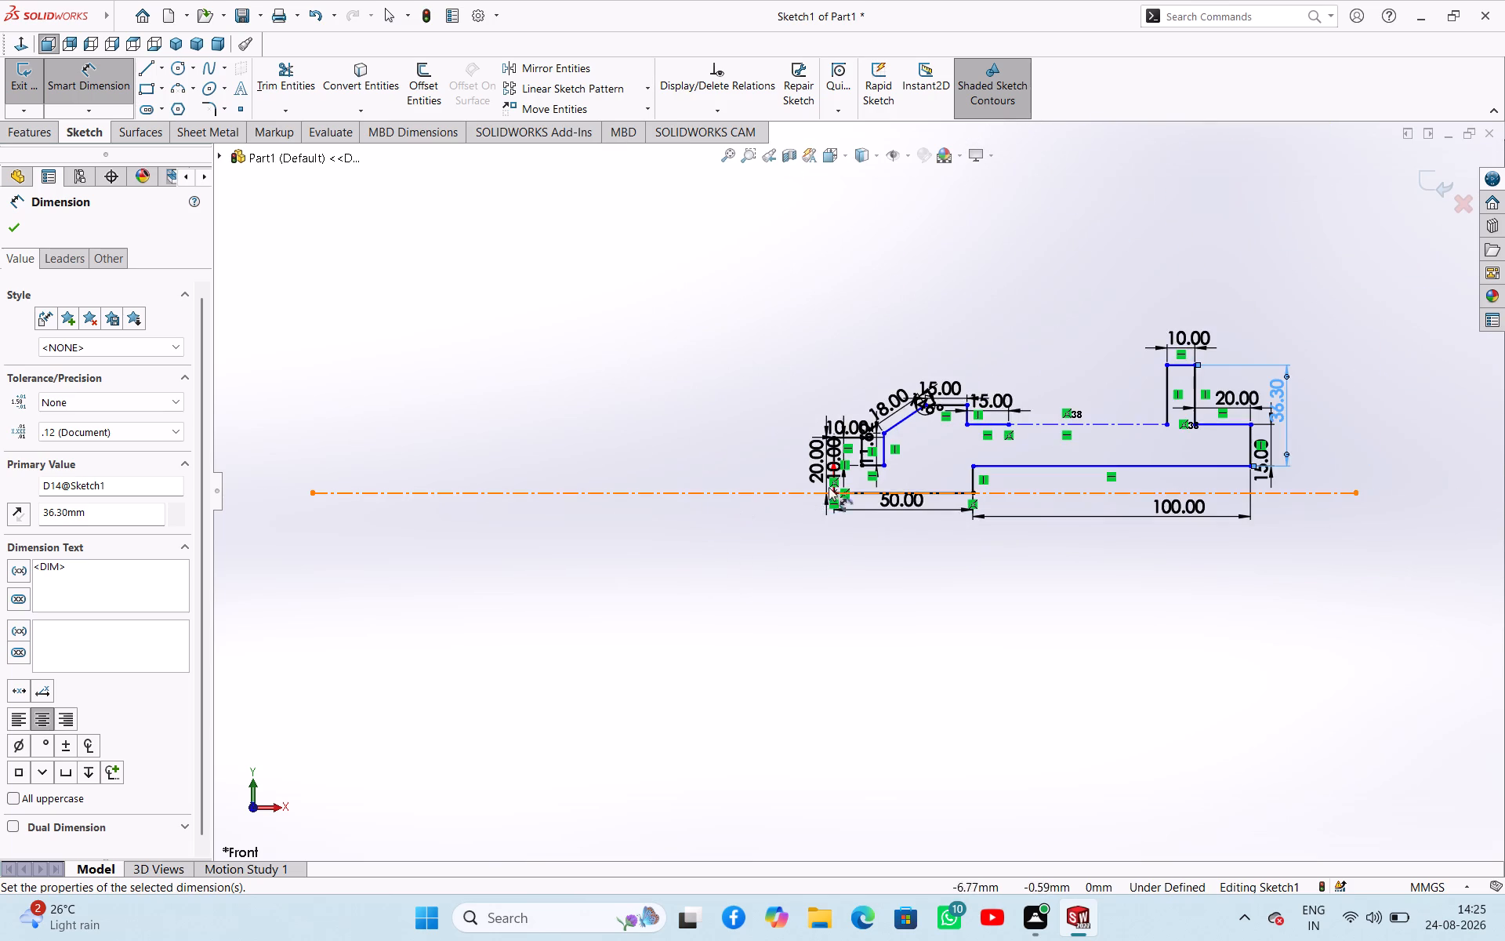
pyautogui.scroll(-6, 872, 474)
pyautogui.rightClick(525, 358)
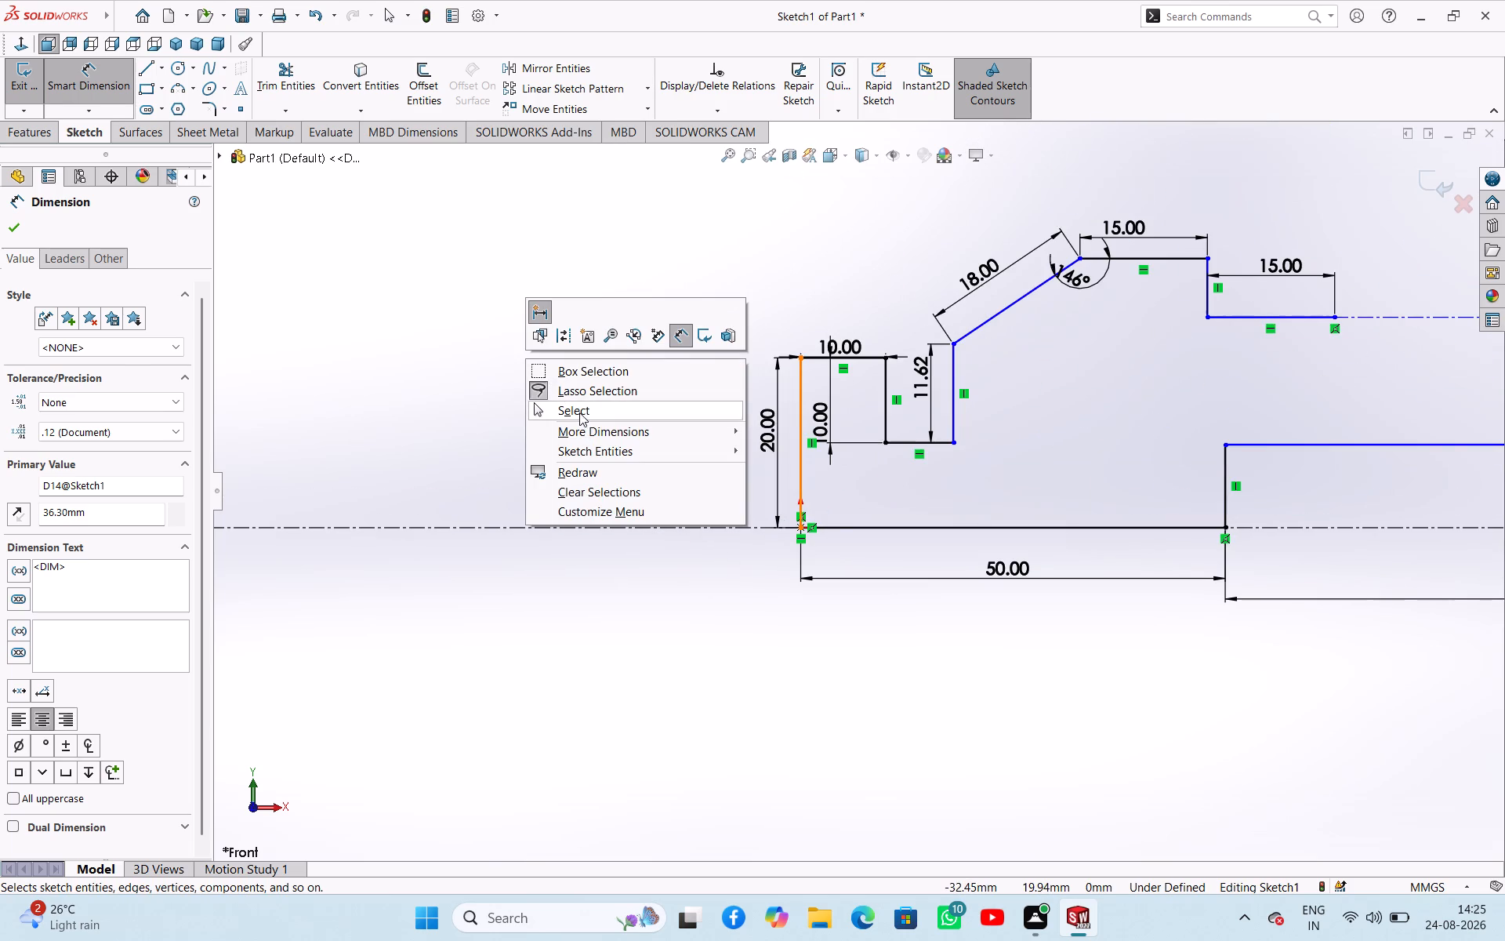
pyautogui.click(579, 412)
pyautogui.scroll(-5, 829, 532)
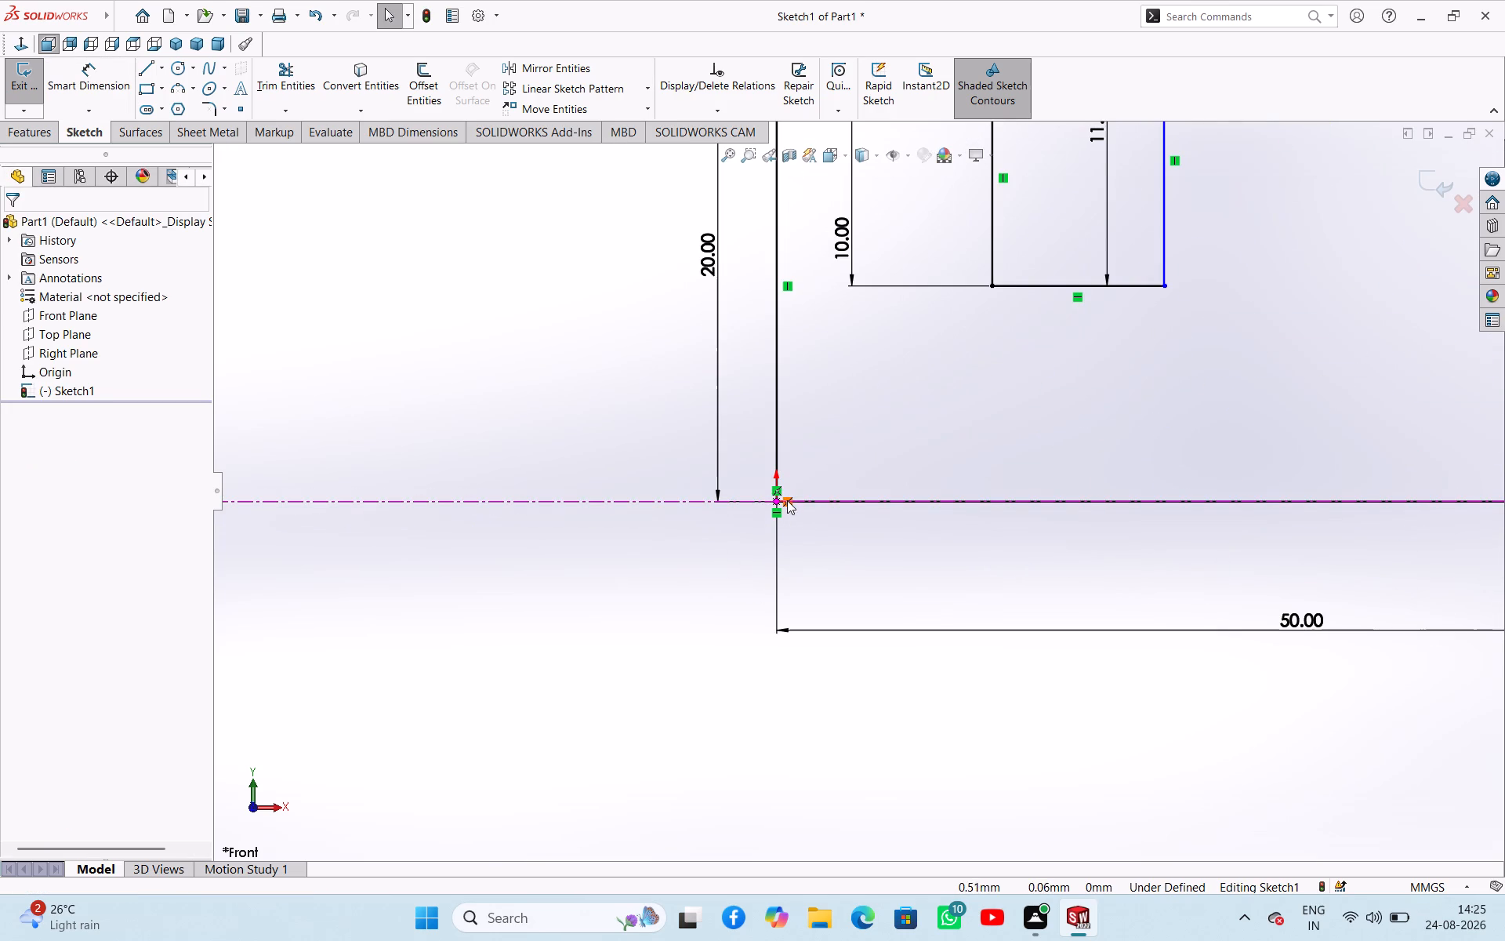
pyautogui.click(787, 500)
pyautogui.press('Delete')
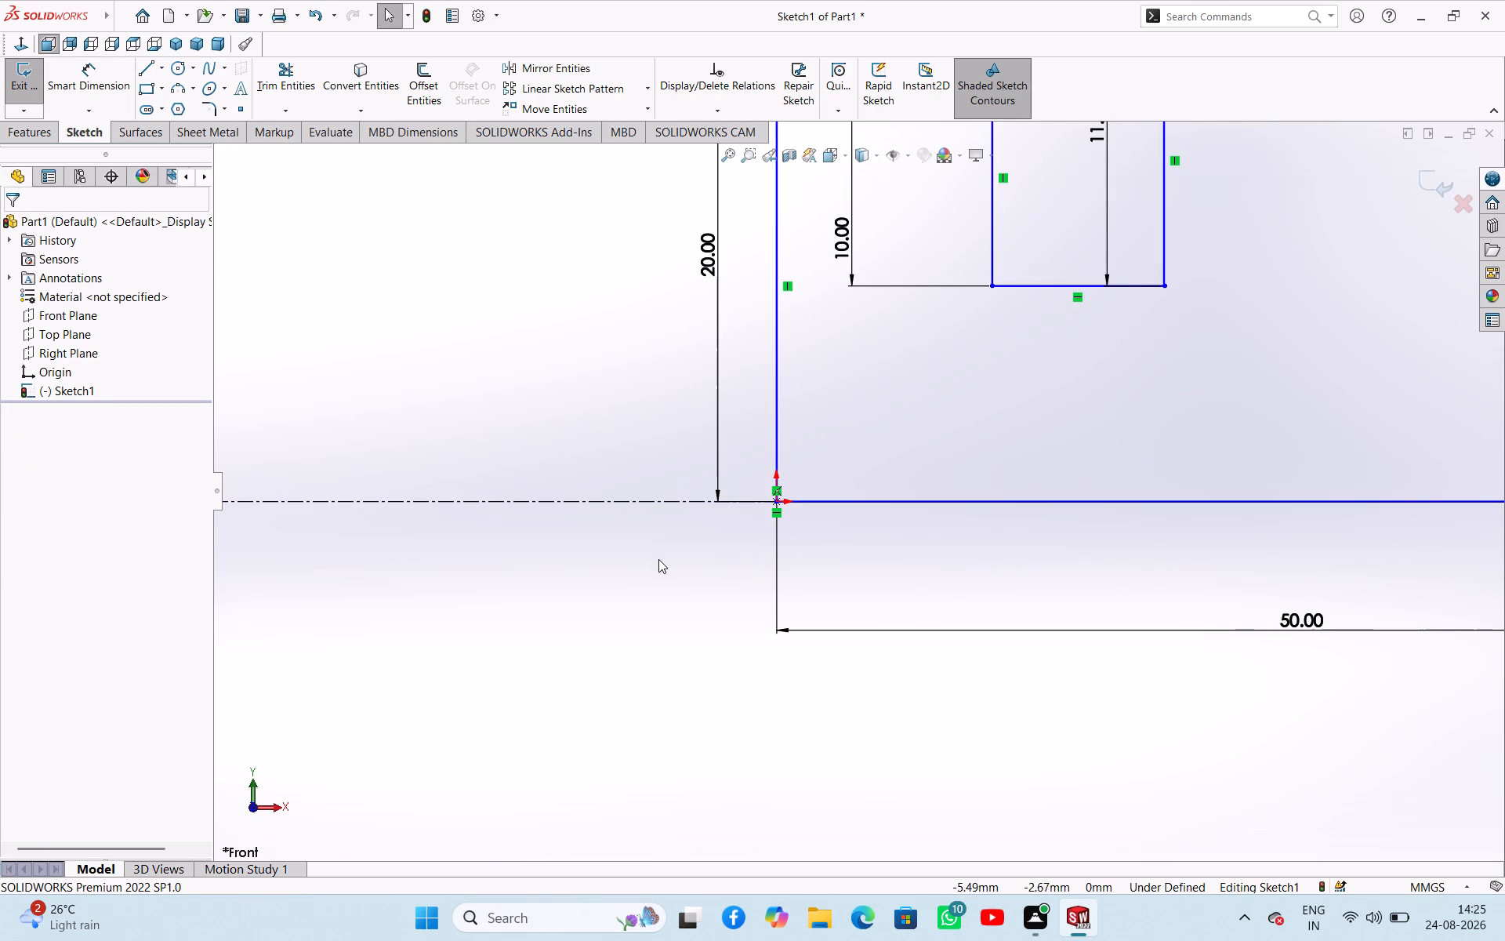
pyautogui.click(780, 489)
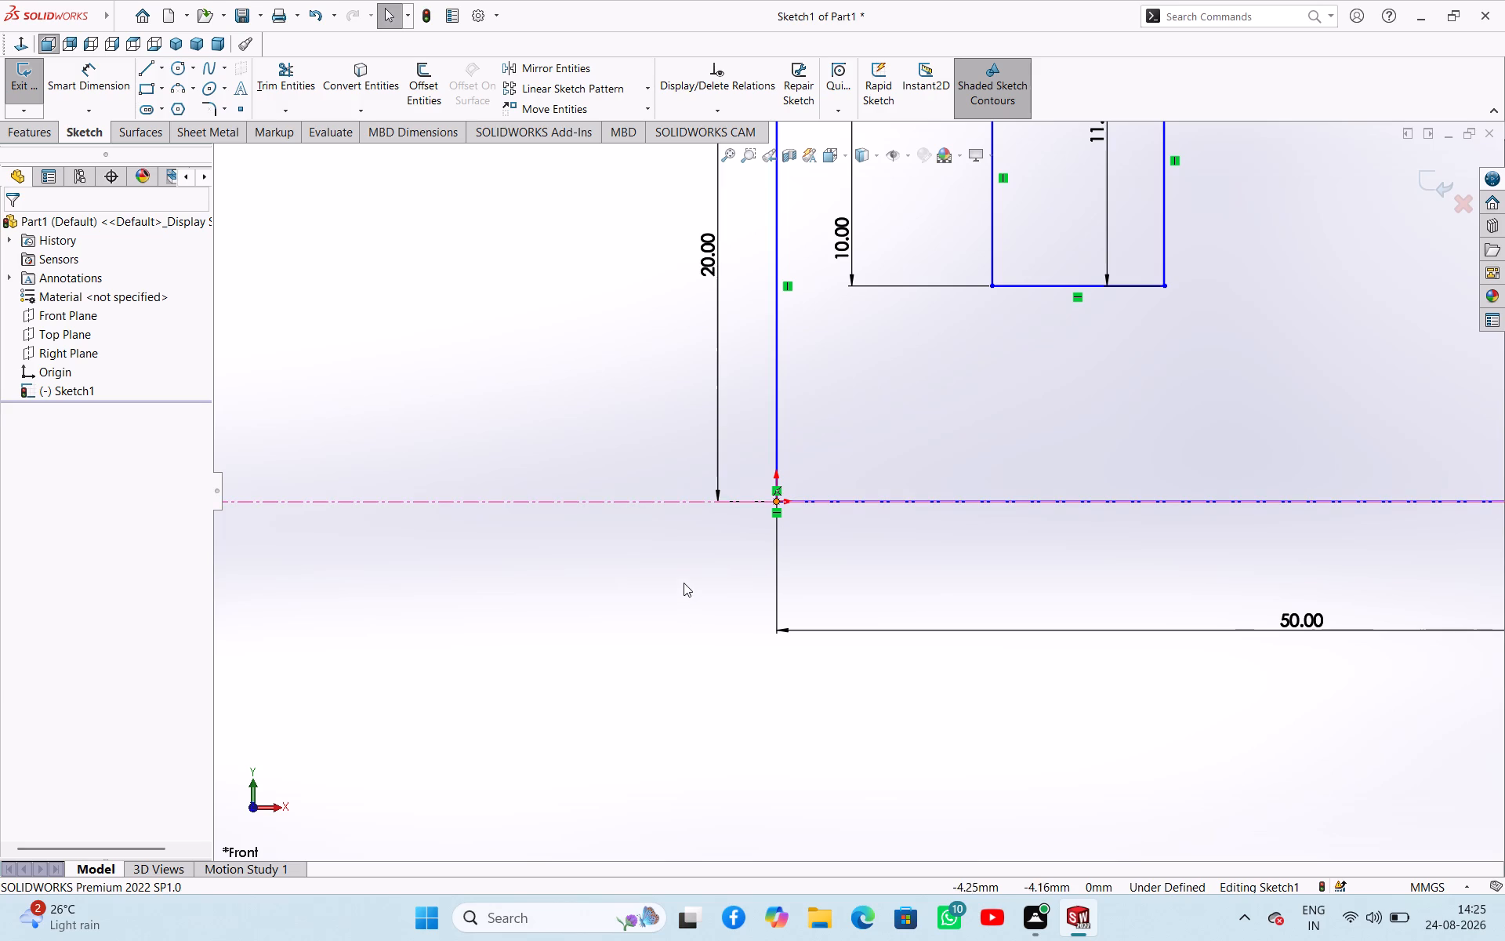
pyautogui.click(707, 582)
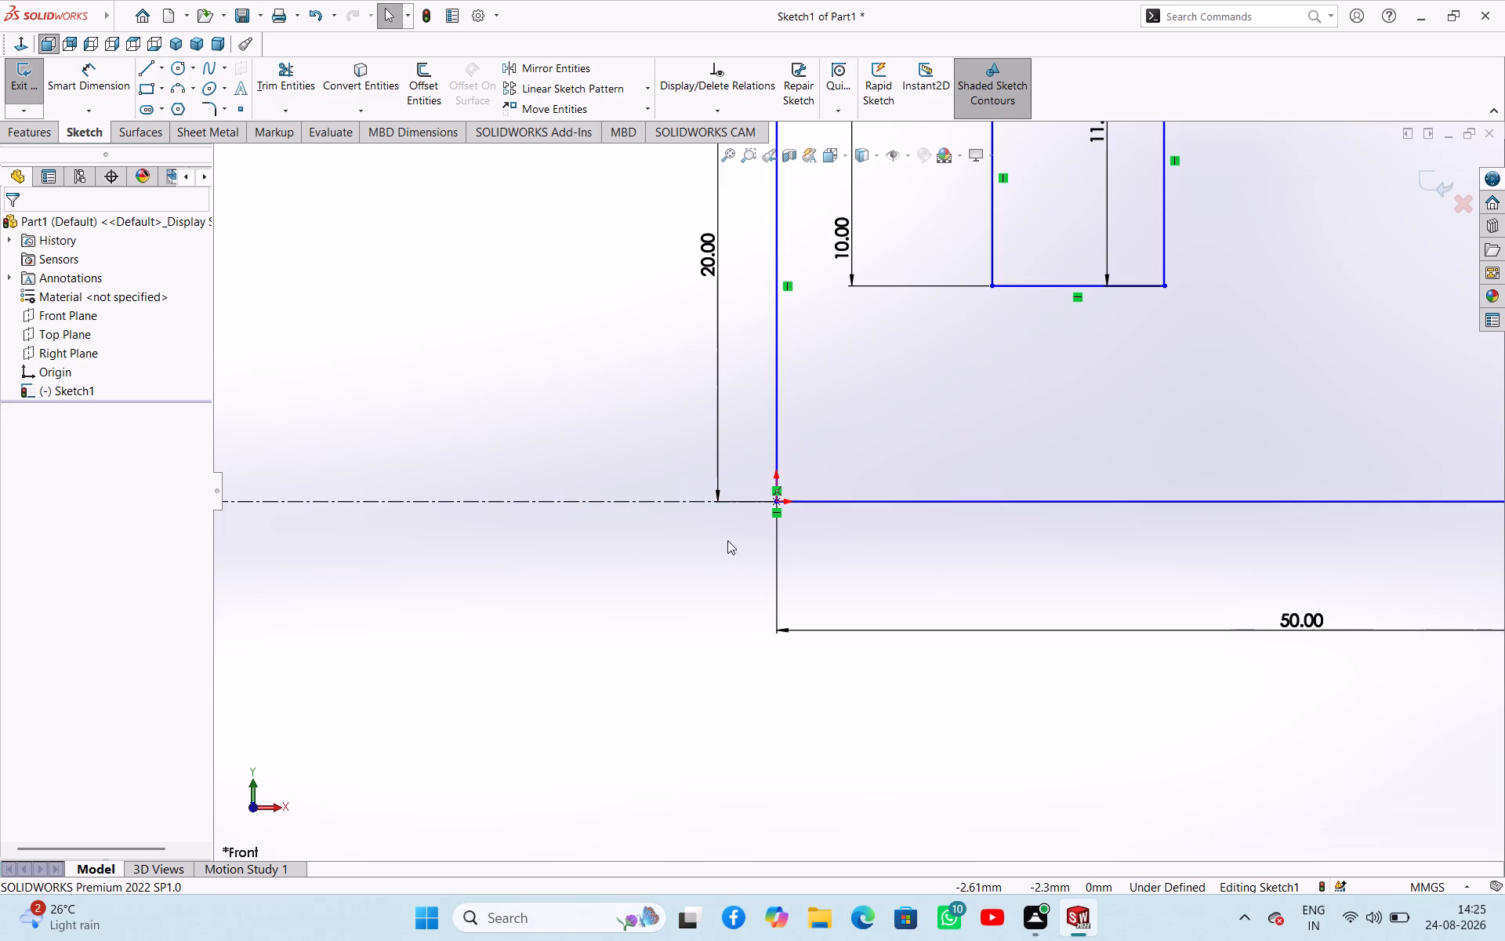
pyautogui.click(780, 489)
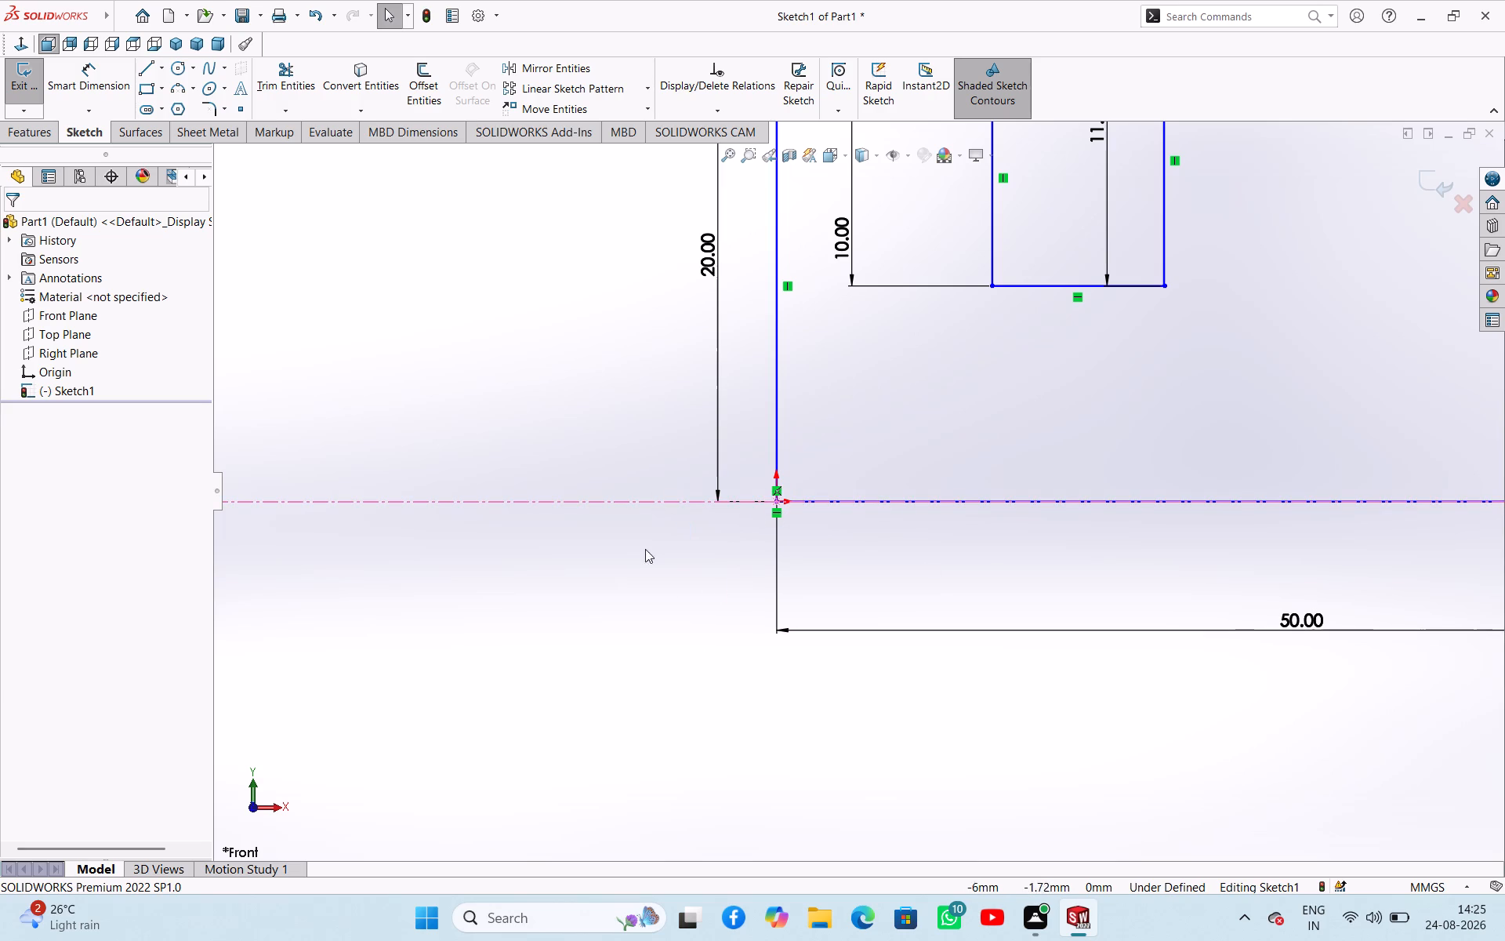
pyautogui.press('Delete')
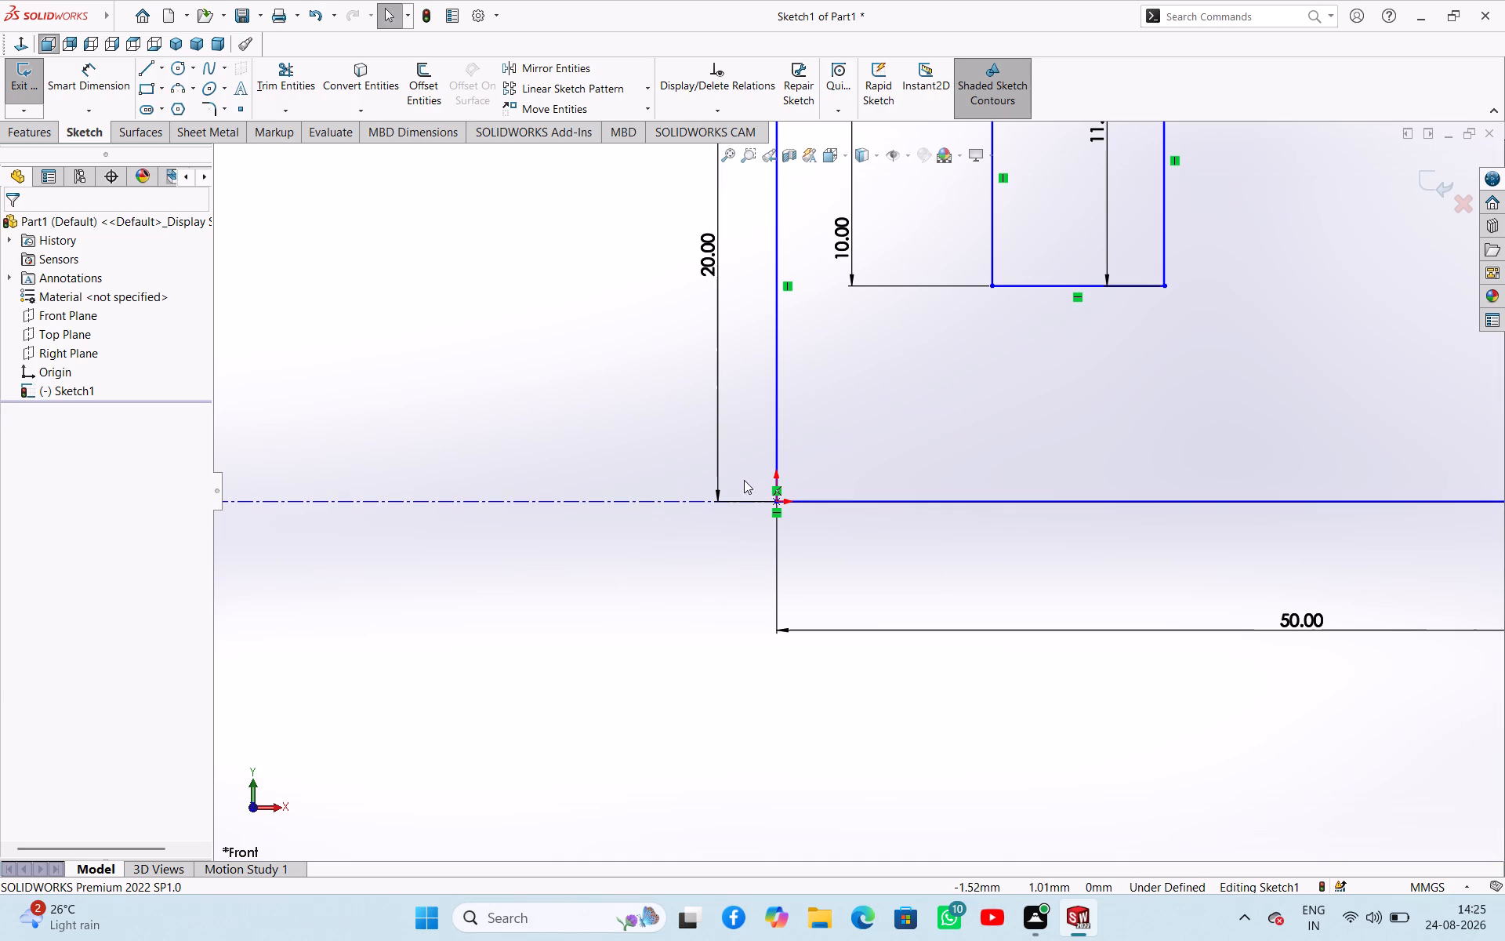
pyautogui.click(778, 490)
pyautogui.press('Delete')
# Shift the profile's 50 mm bottom line upward off the origin and bring the horizontal centerline back down near the origin.
pyautogui.scroll(3, 912, 510)
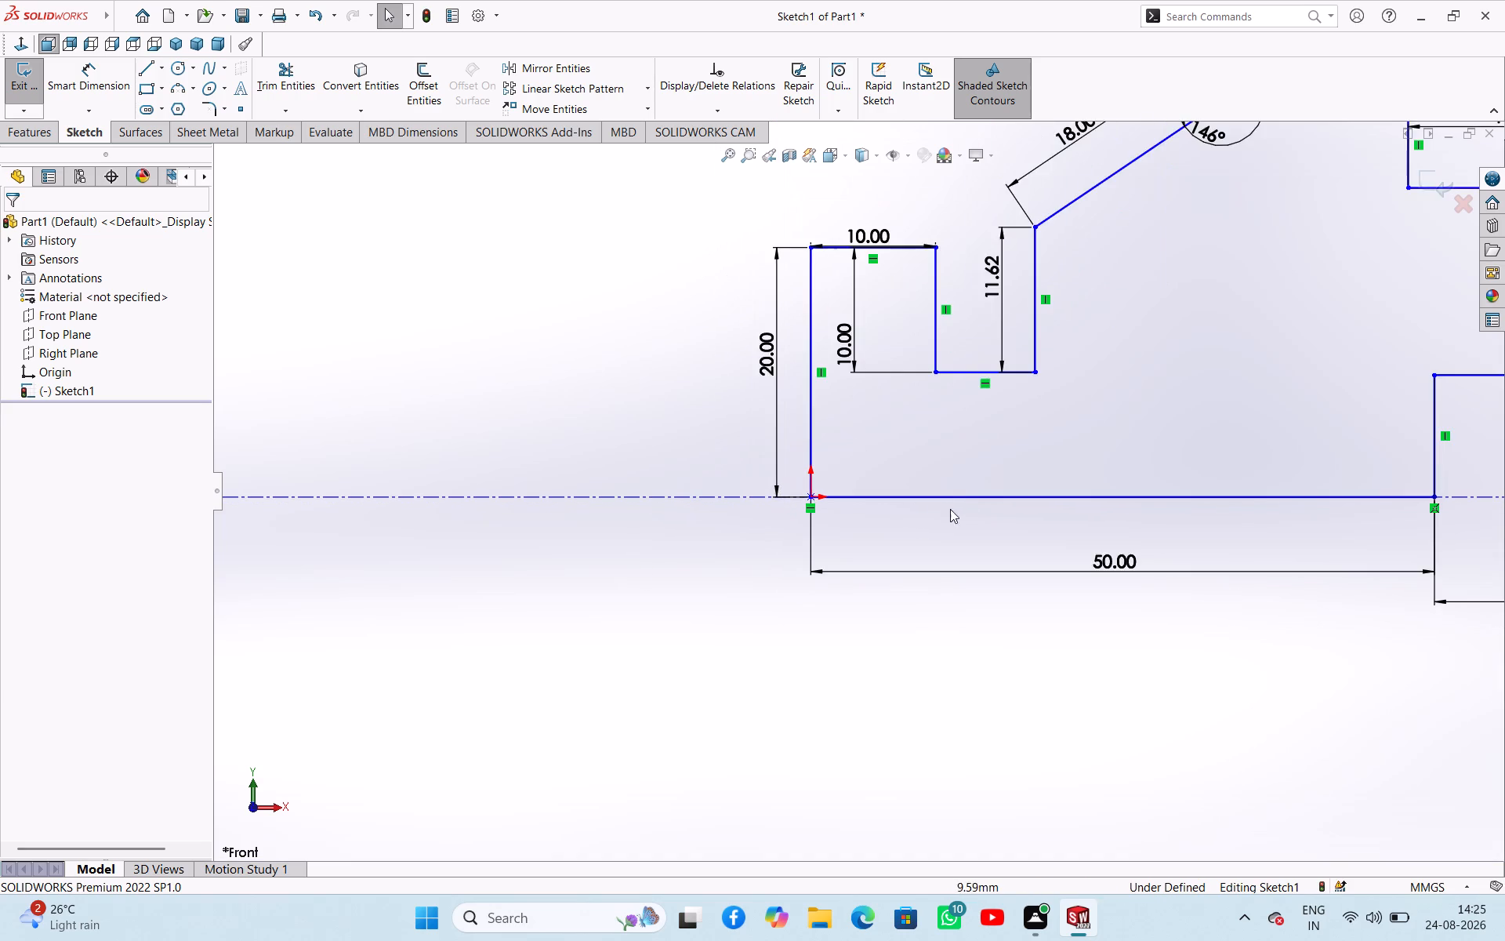
pyautogui.scroll(2, 965, 497)
pyautogui.moveTo(1029, 495); pyautogui.dragTo(1031, 467)
pyautogui.click(767, 561)
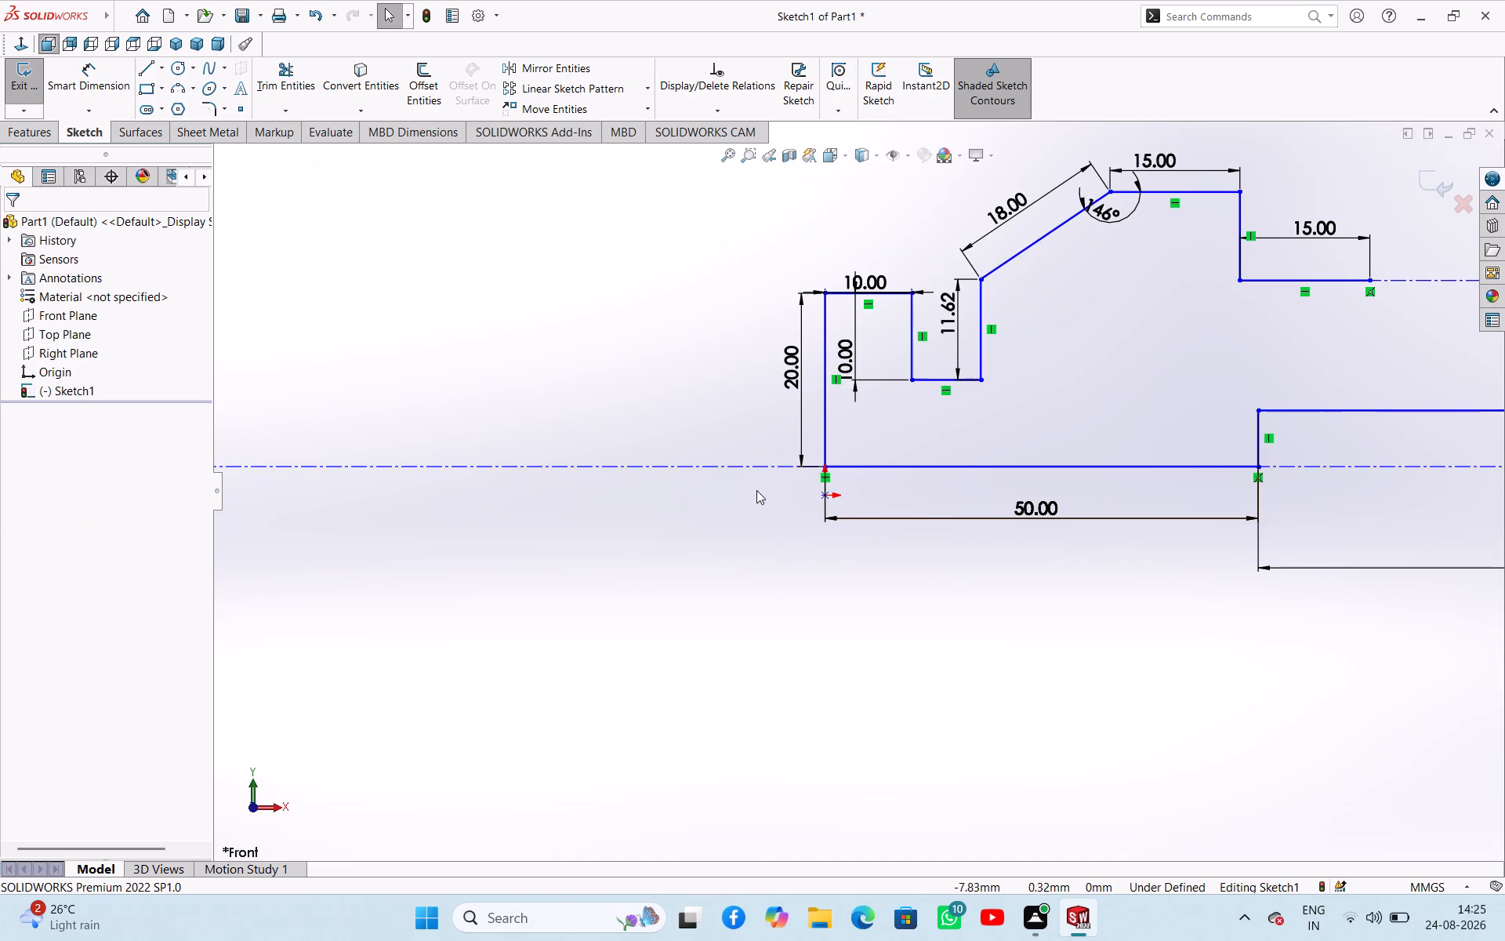
pyautogui.moveTo(753, 463); pyautogui.dragTo(760, 497)
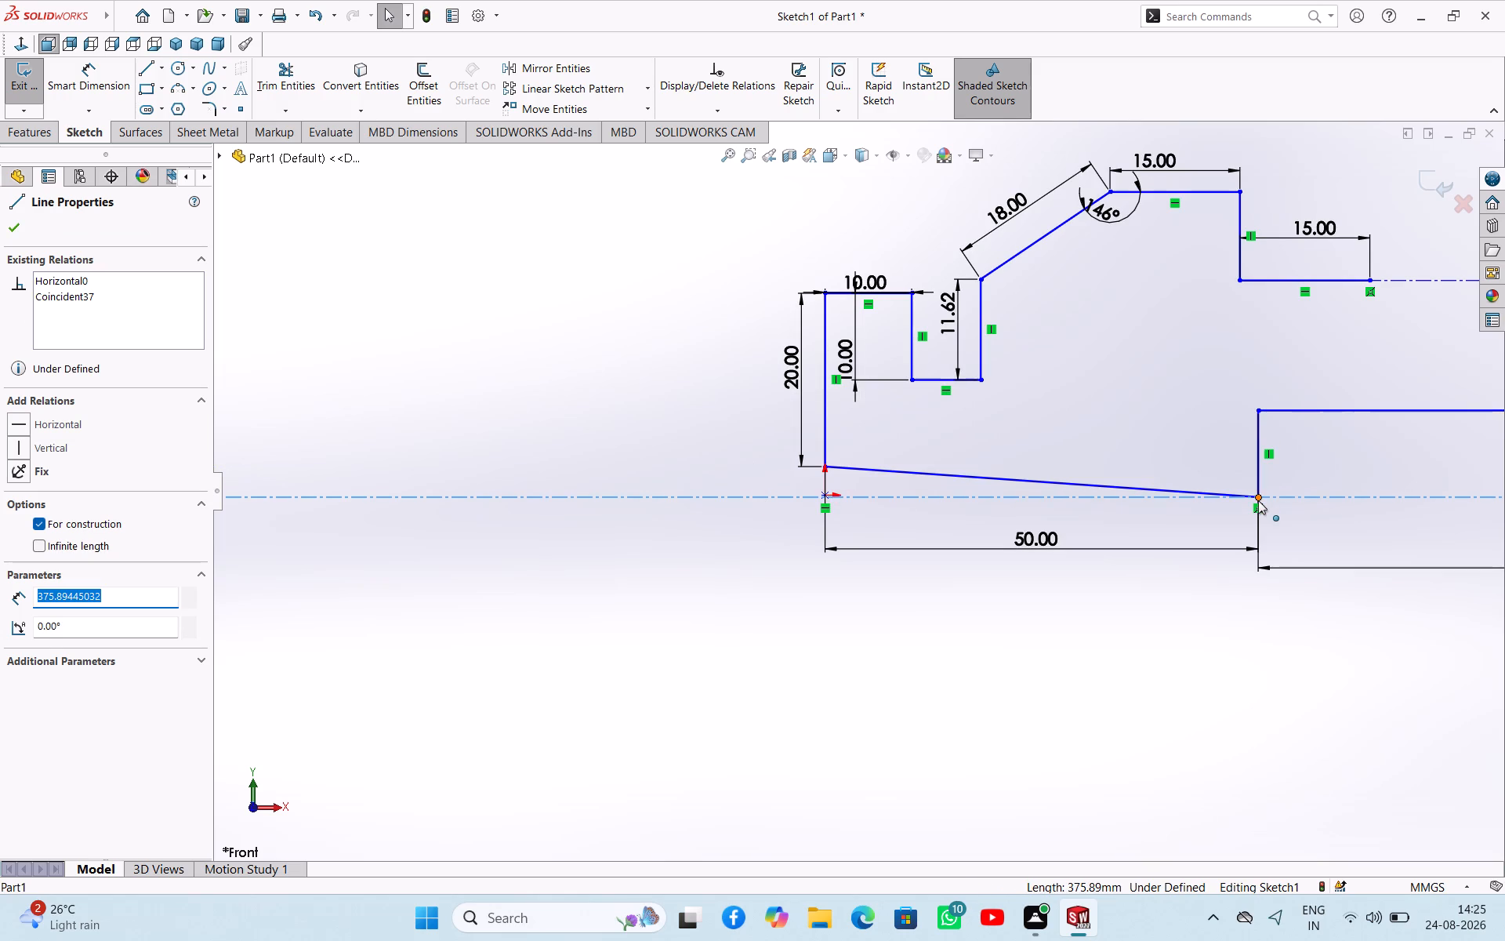
# Delete the coincident relation holding the far end of the 50 mm bottom line on the centerline.
pyautogui.click(1260, 504)
pyautogui.press('Delete')
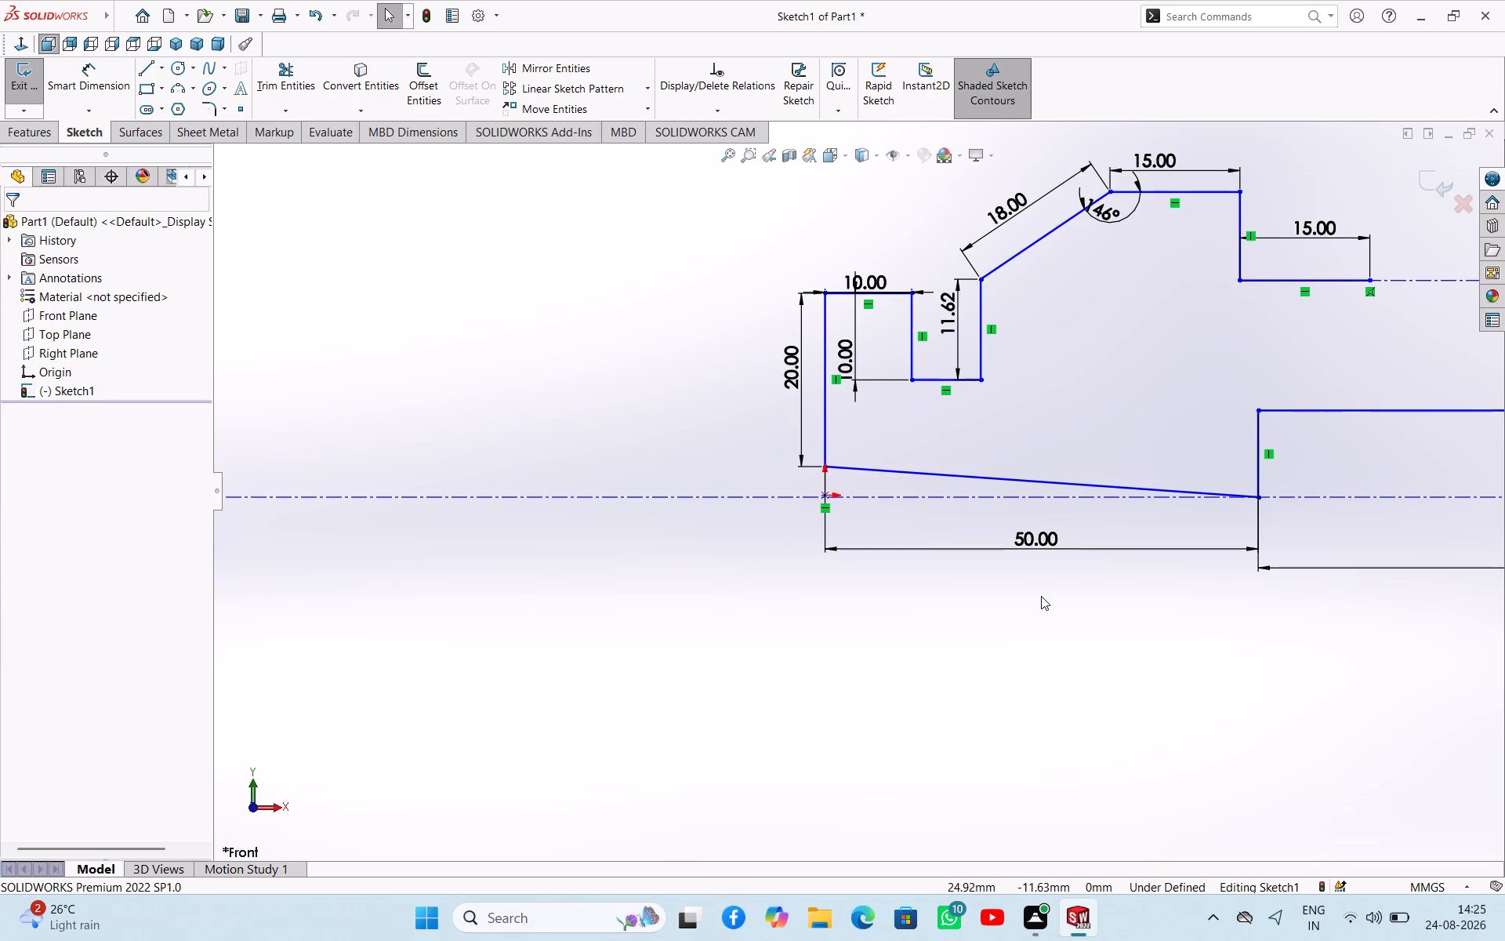
# Add a horizontal relation to the slanted 50 mm bottom line of the profile.
pyautogui.click(1188, 491)
pyautogui.click(1235, 427)
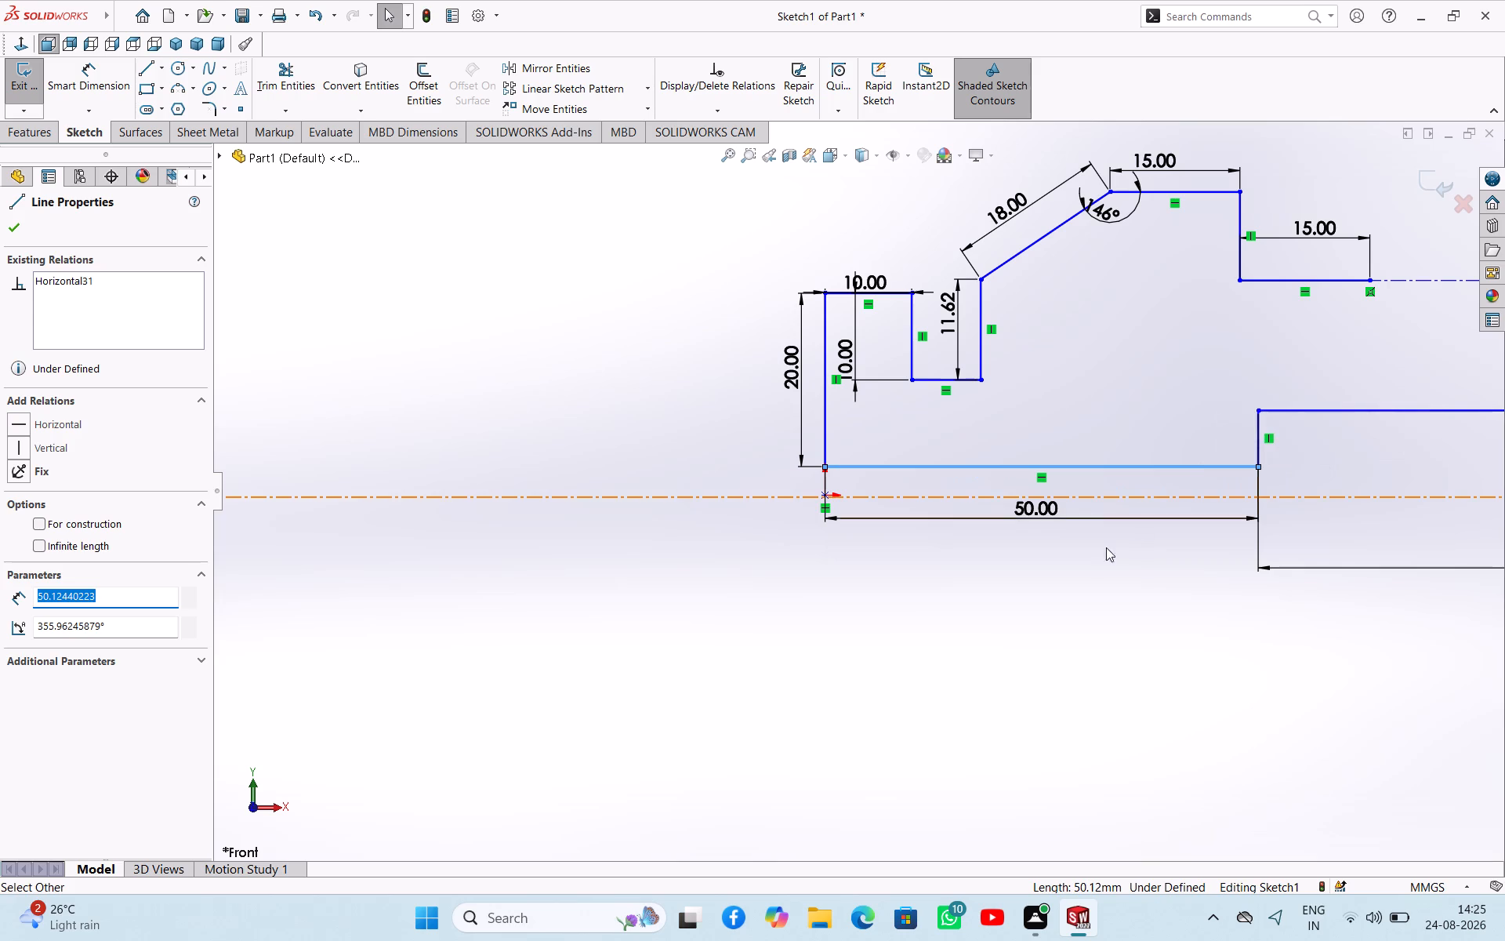
pyautogui.click(1075, 578)
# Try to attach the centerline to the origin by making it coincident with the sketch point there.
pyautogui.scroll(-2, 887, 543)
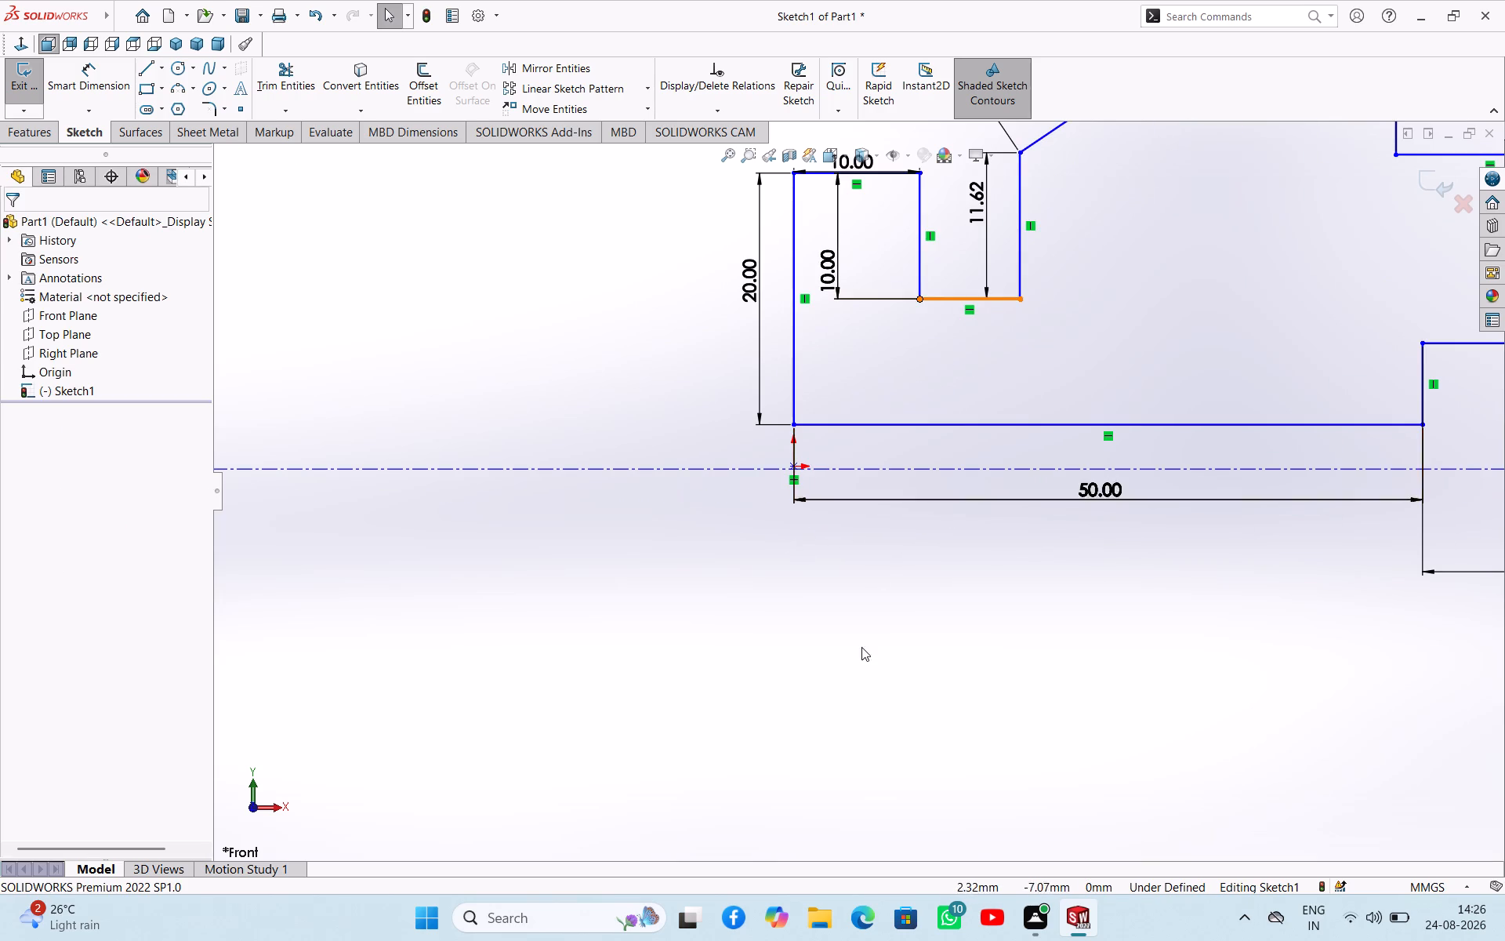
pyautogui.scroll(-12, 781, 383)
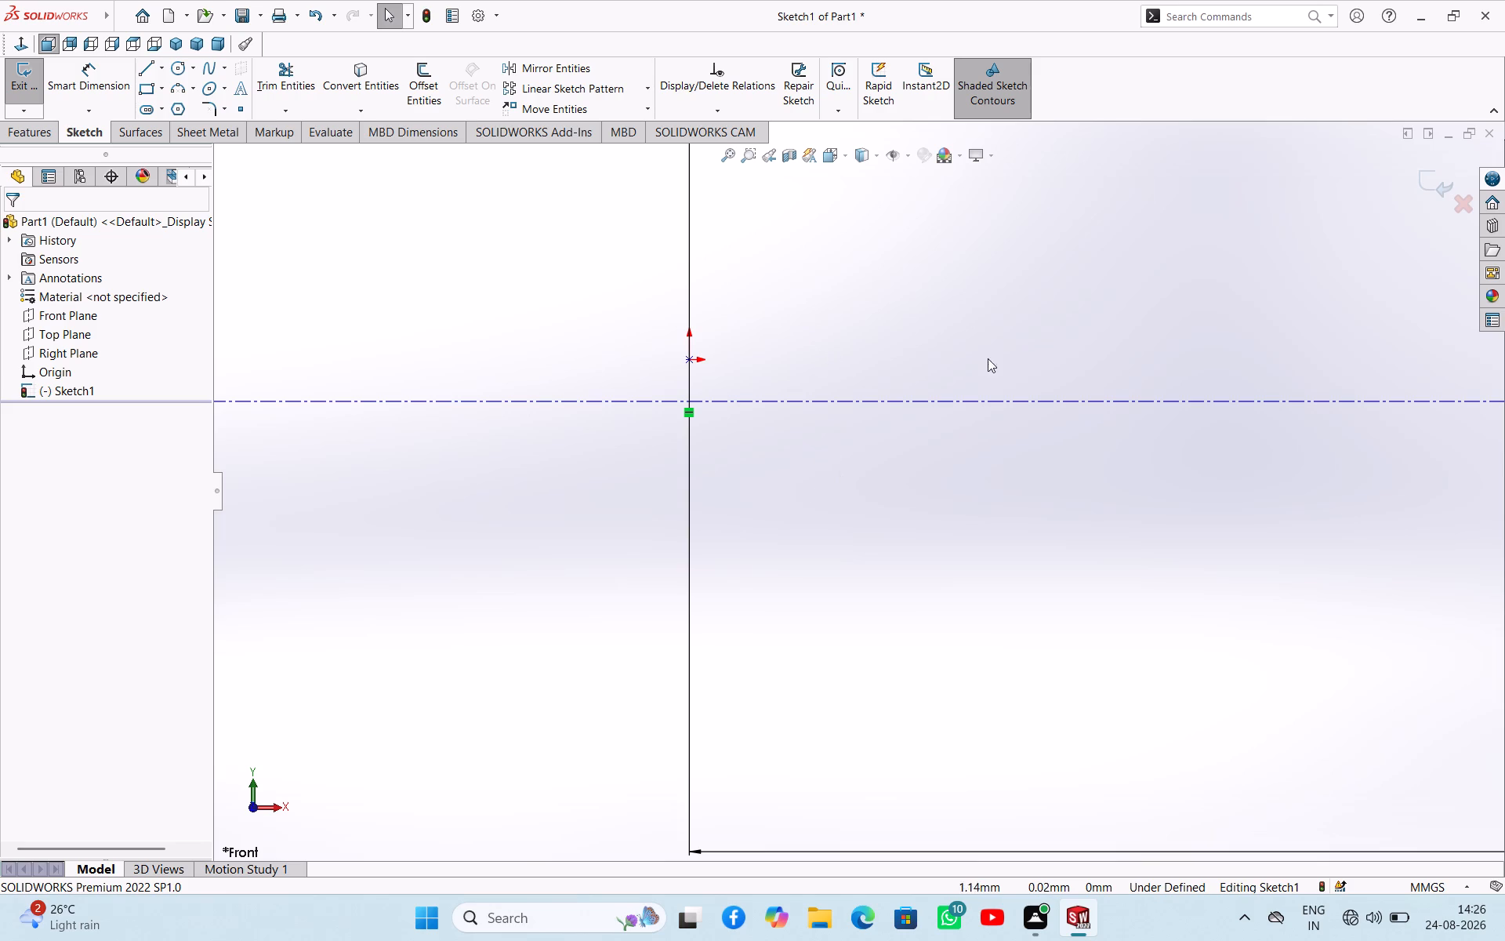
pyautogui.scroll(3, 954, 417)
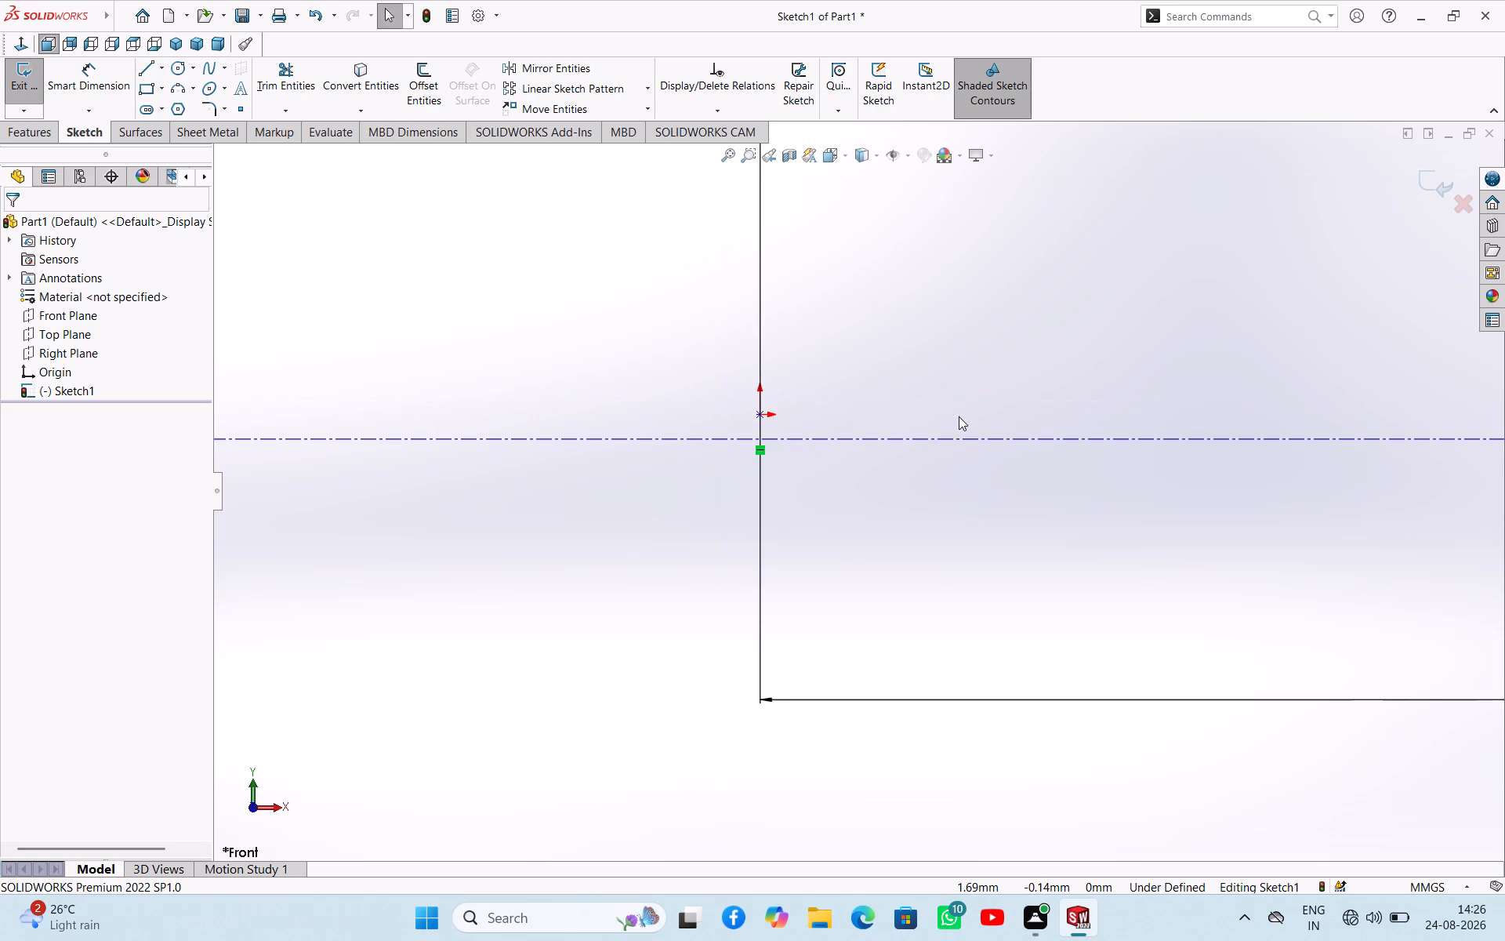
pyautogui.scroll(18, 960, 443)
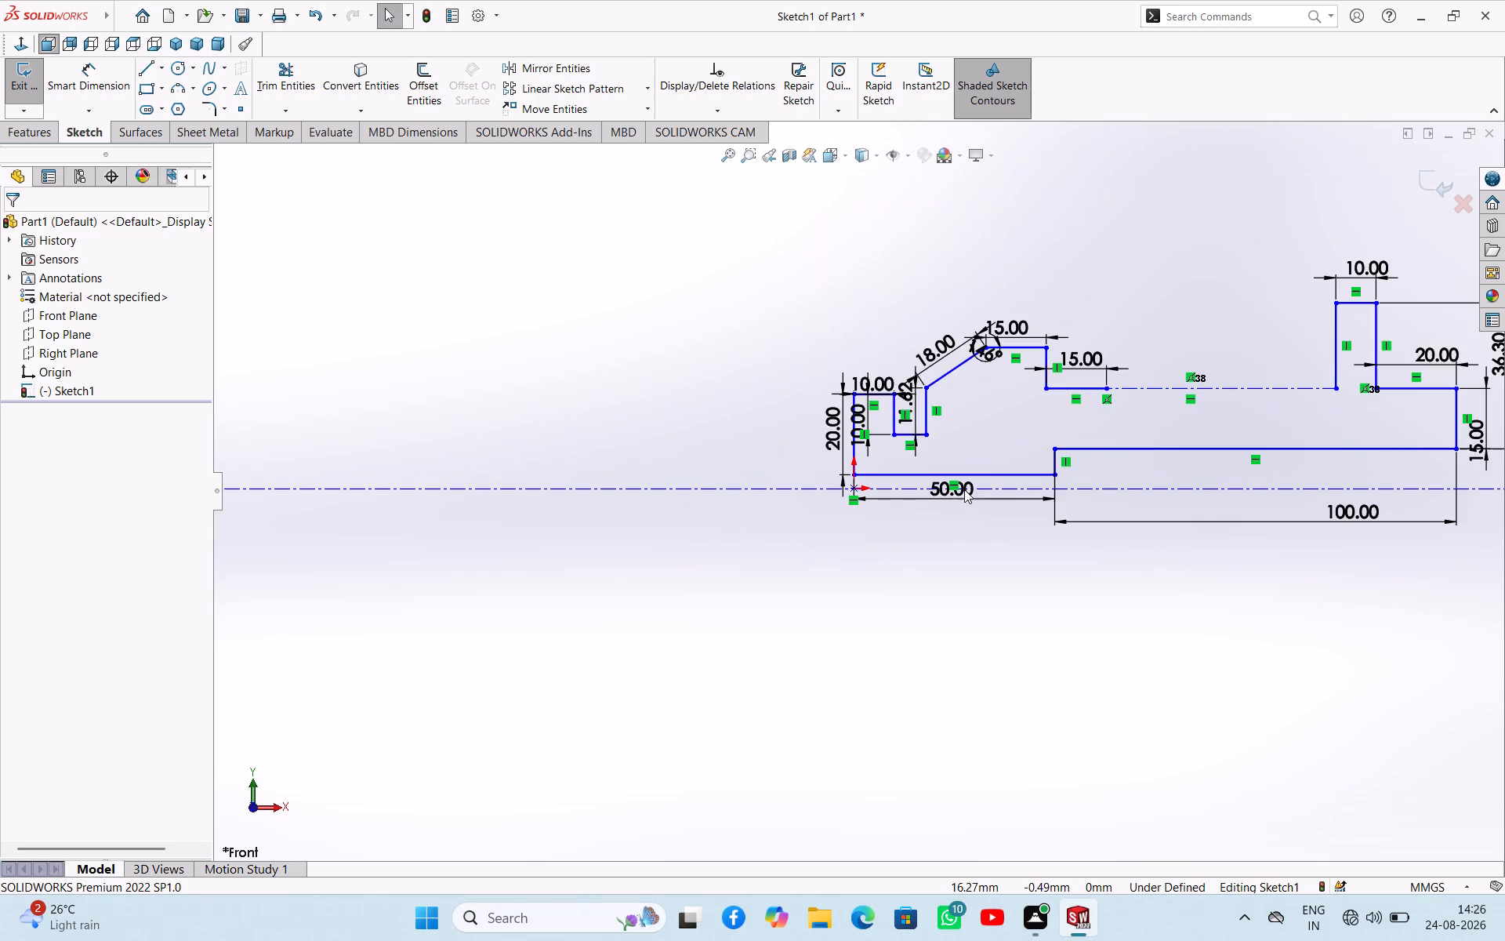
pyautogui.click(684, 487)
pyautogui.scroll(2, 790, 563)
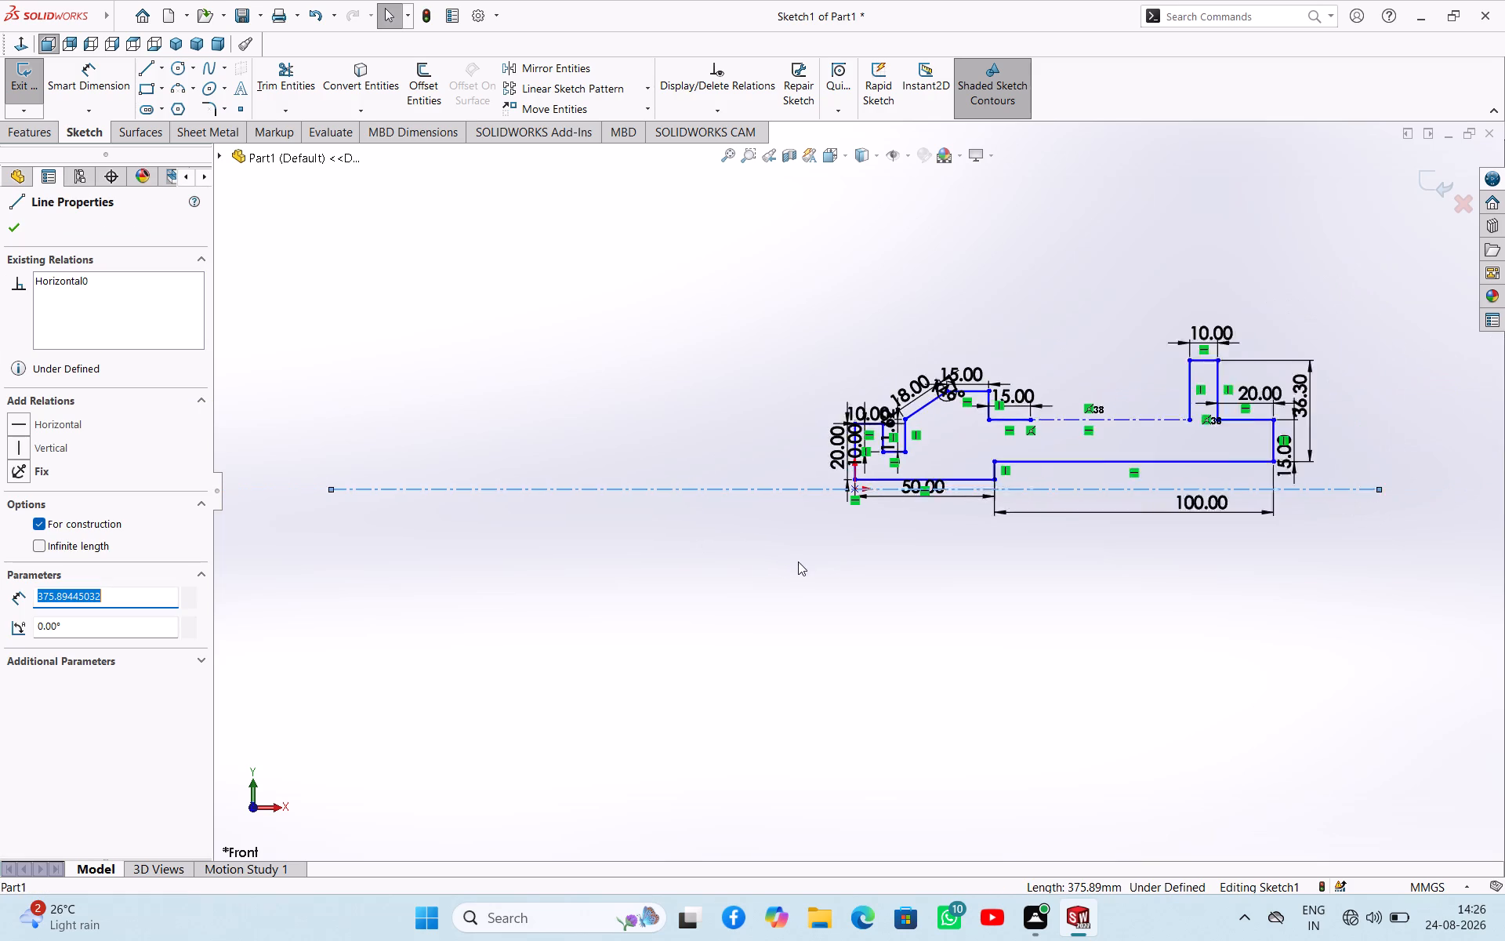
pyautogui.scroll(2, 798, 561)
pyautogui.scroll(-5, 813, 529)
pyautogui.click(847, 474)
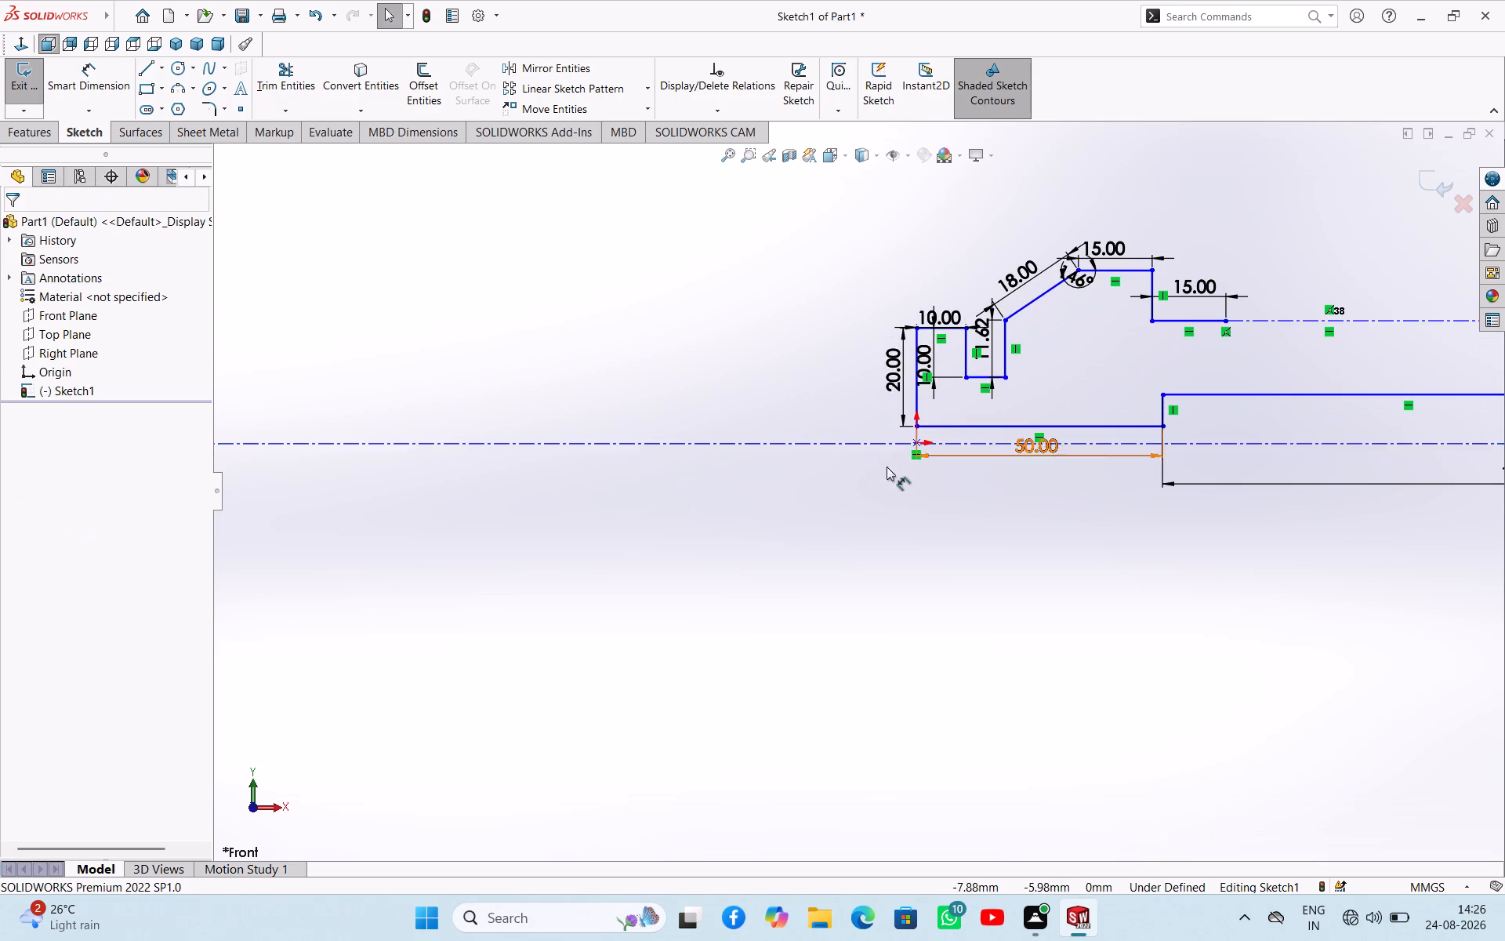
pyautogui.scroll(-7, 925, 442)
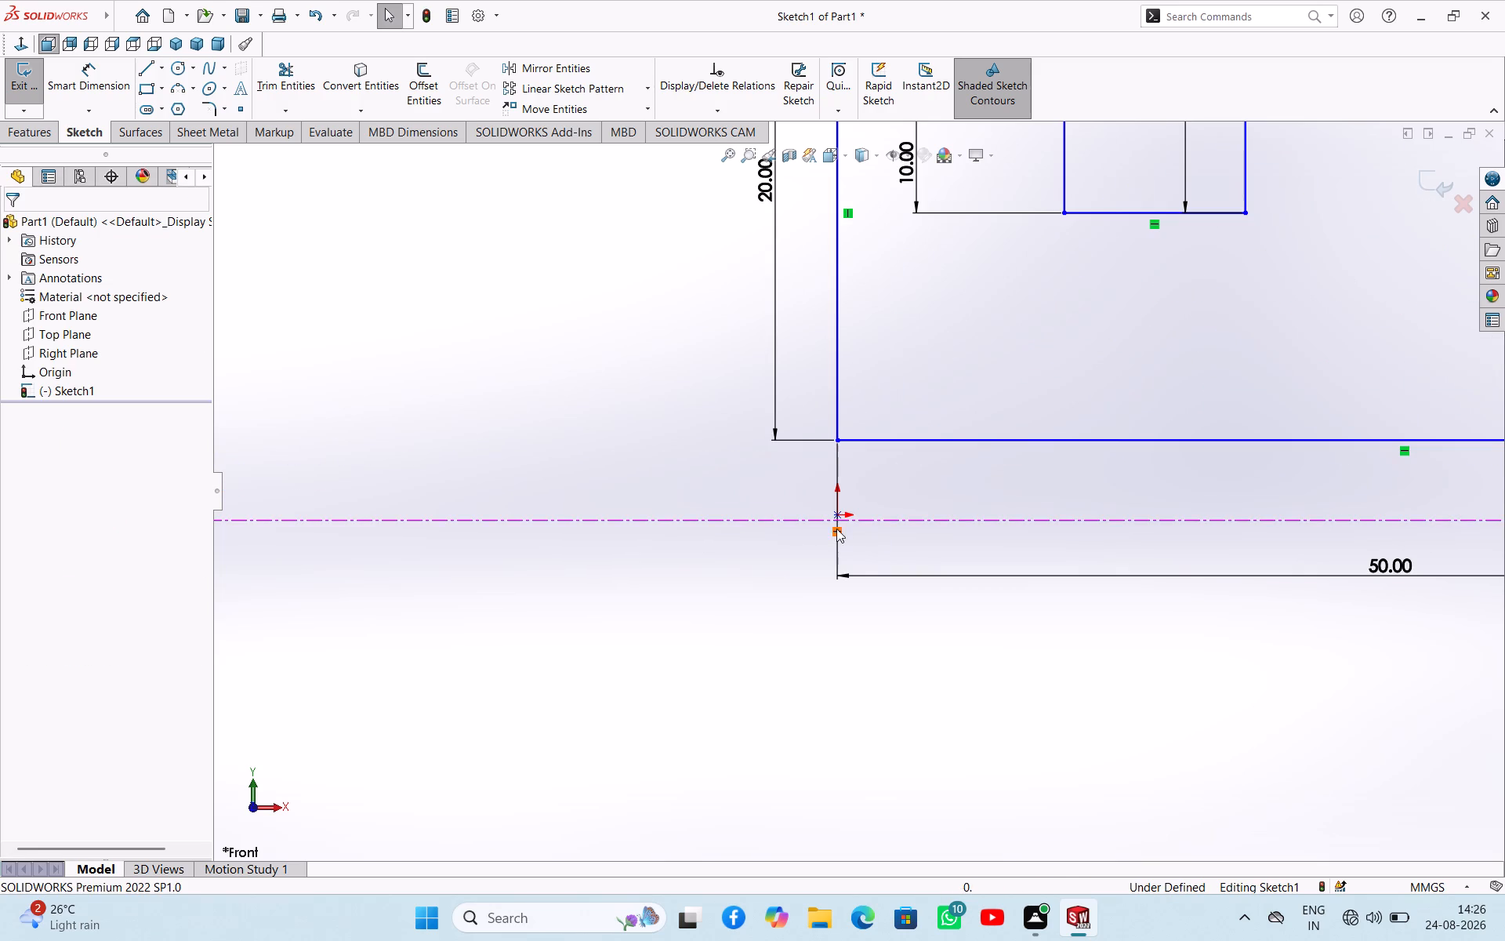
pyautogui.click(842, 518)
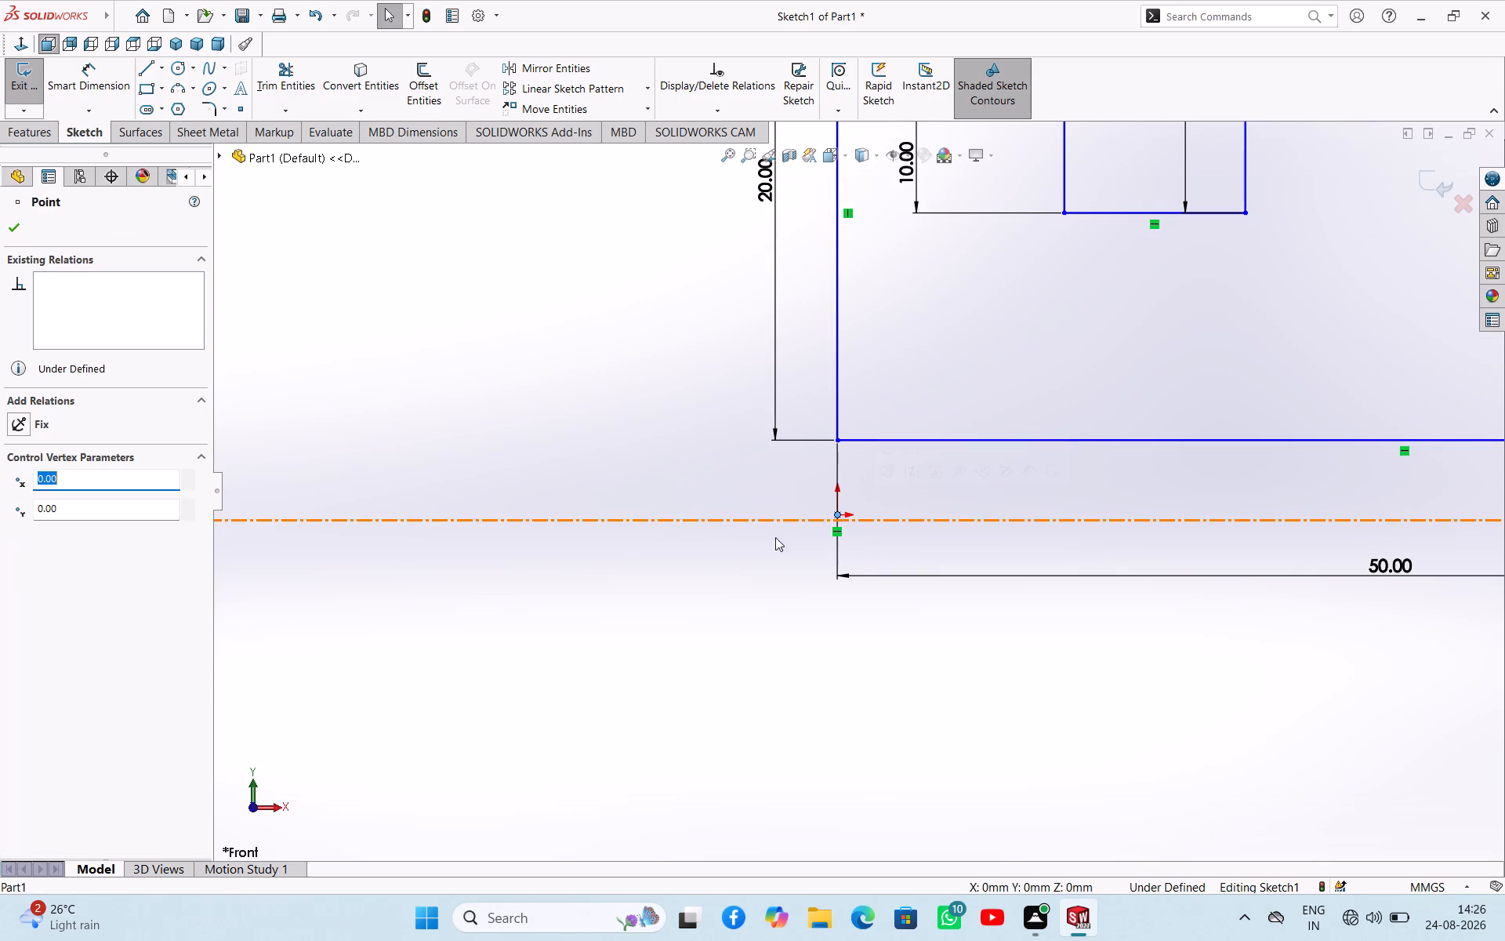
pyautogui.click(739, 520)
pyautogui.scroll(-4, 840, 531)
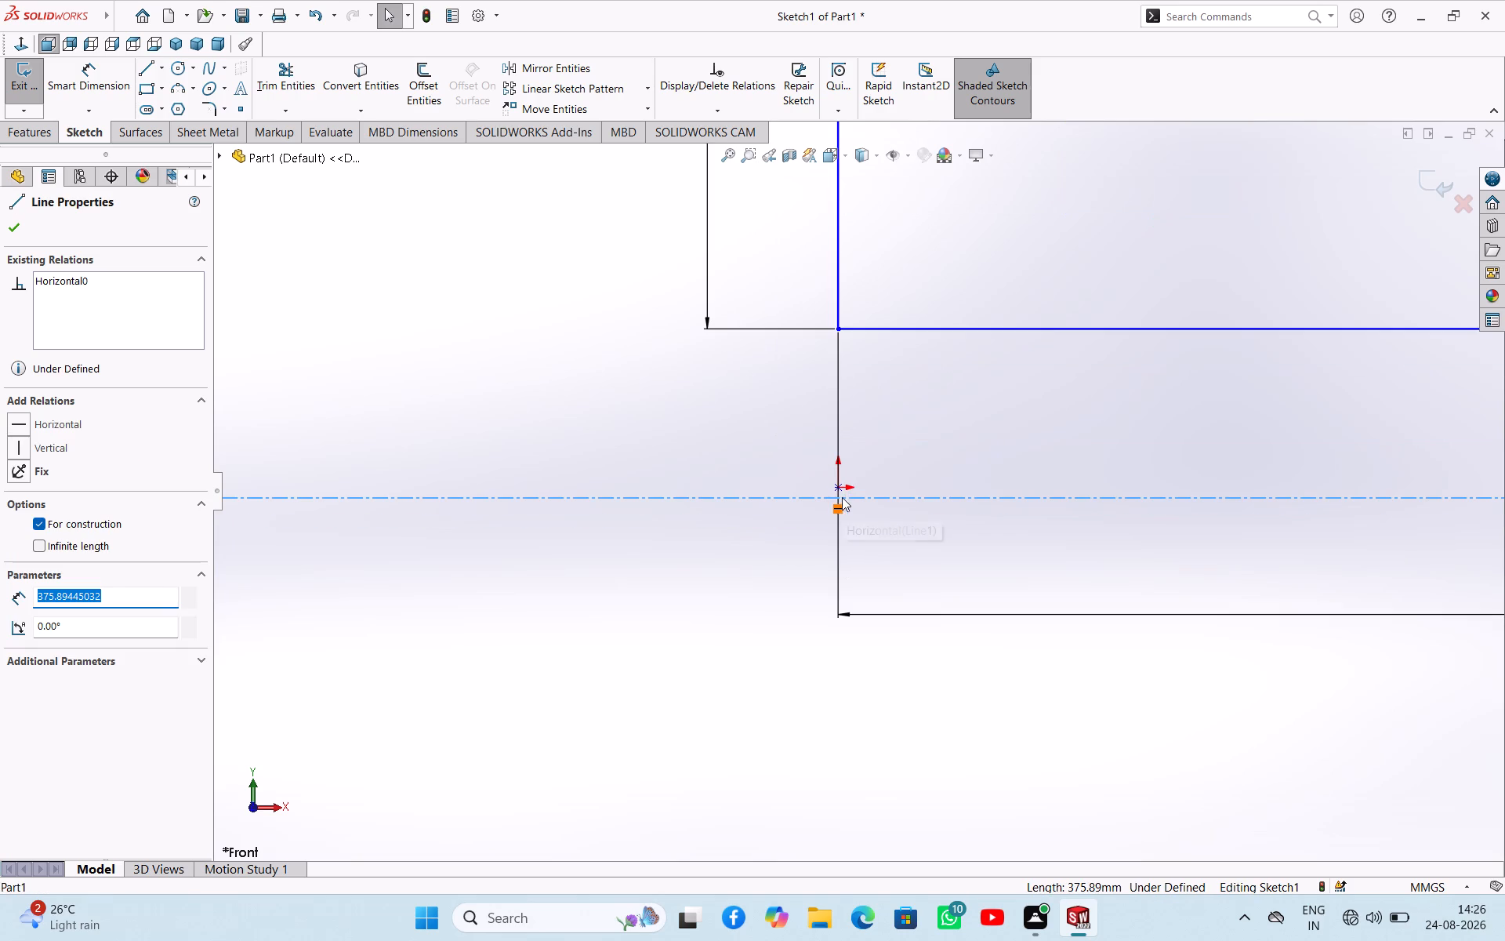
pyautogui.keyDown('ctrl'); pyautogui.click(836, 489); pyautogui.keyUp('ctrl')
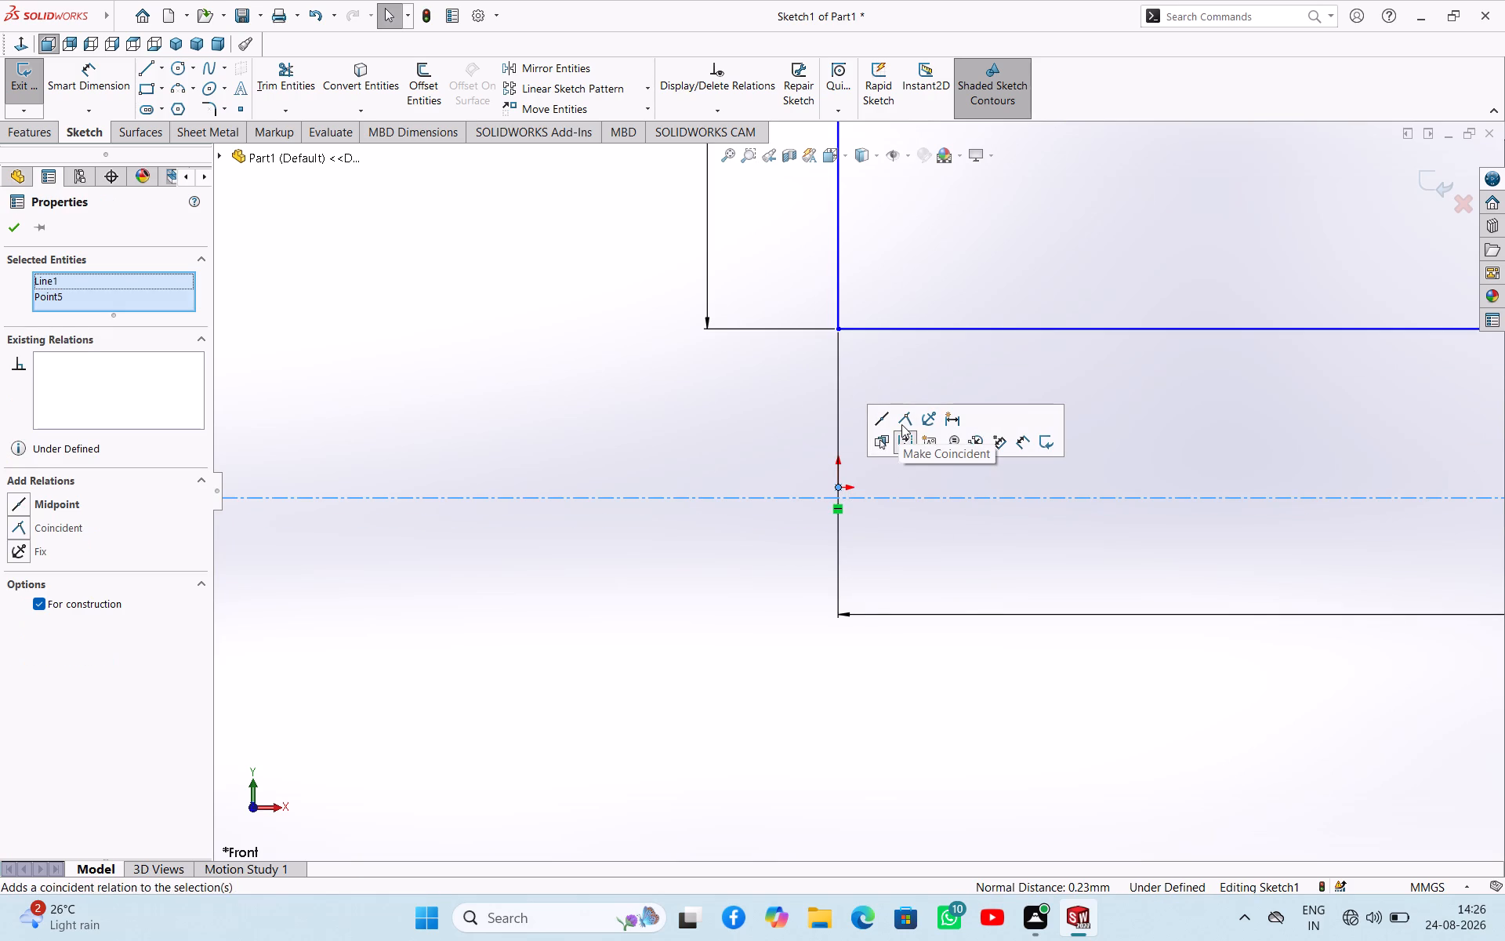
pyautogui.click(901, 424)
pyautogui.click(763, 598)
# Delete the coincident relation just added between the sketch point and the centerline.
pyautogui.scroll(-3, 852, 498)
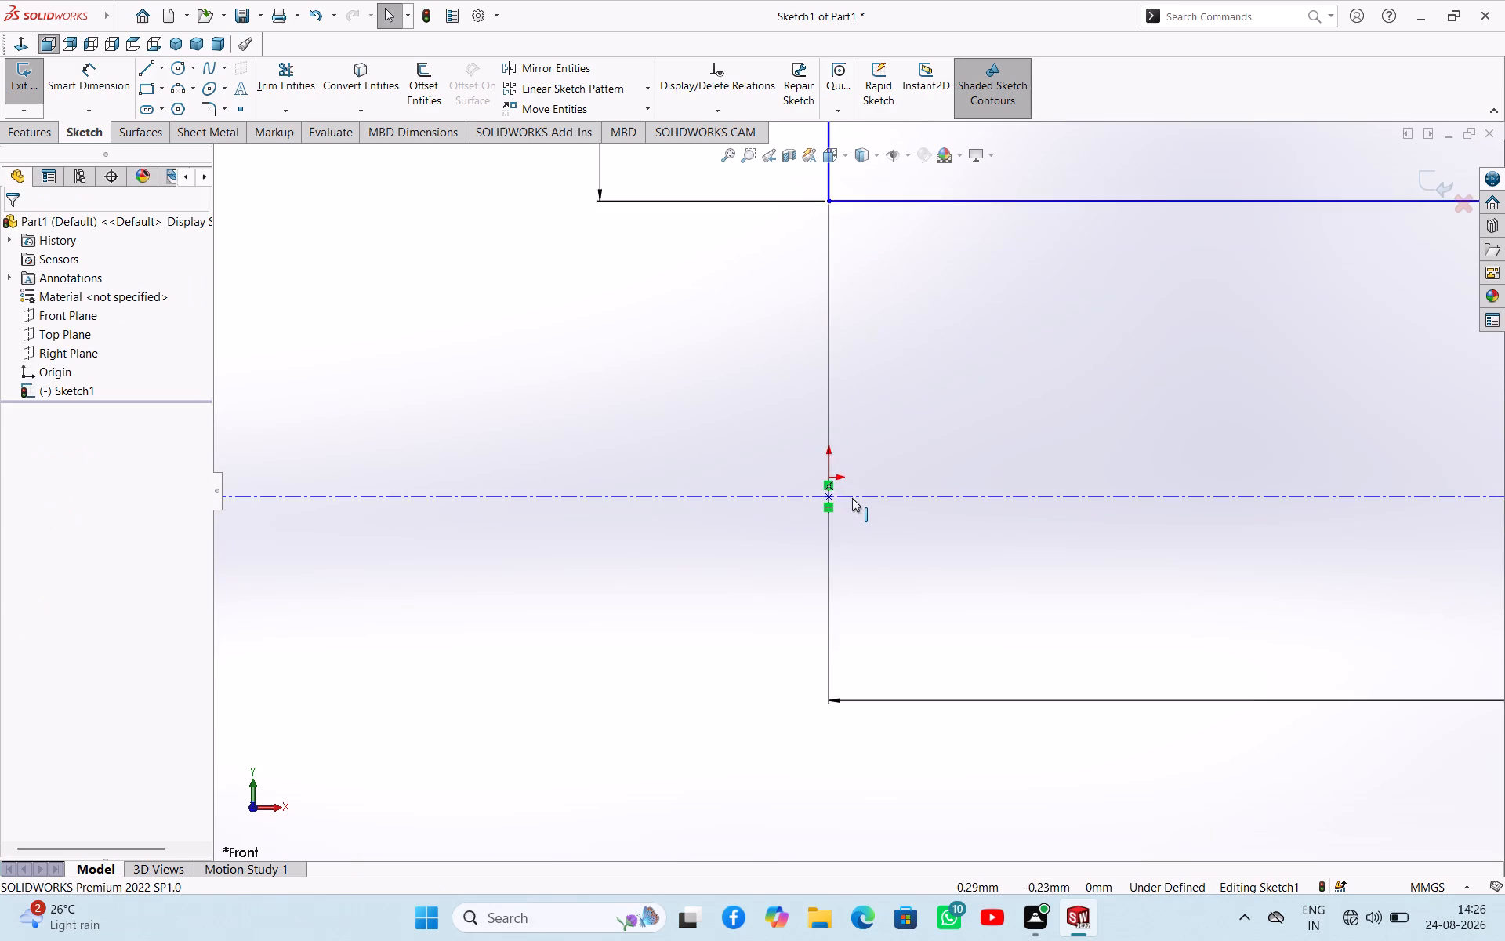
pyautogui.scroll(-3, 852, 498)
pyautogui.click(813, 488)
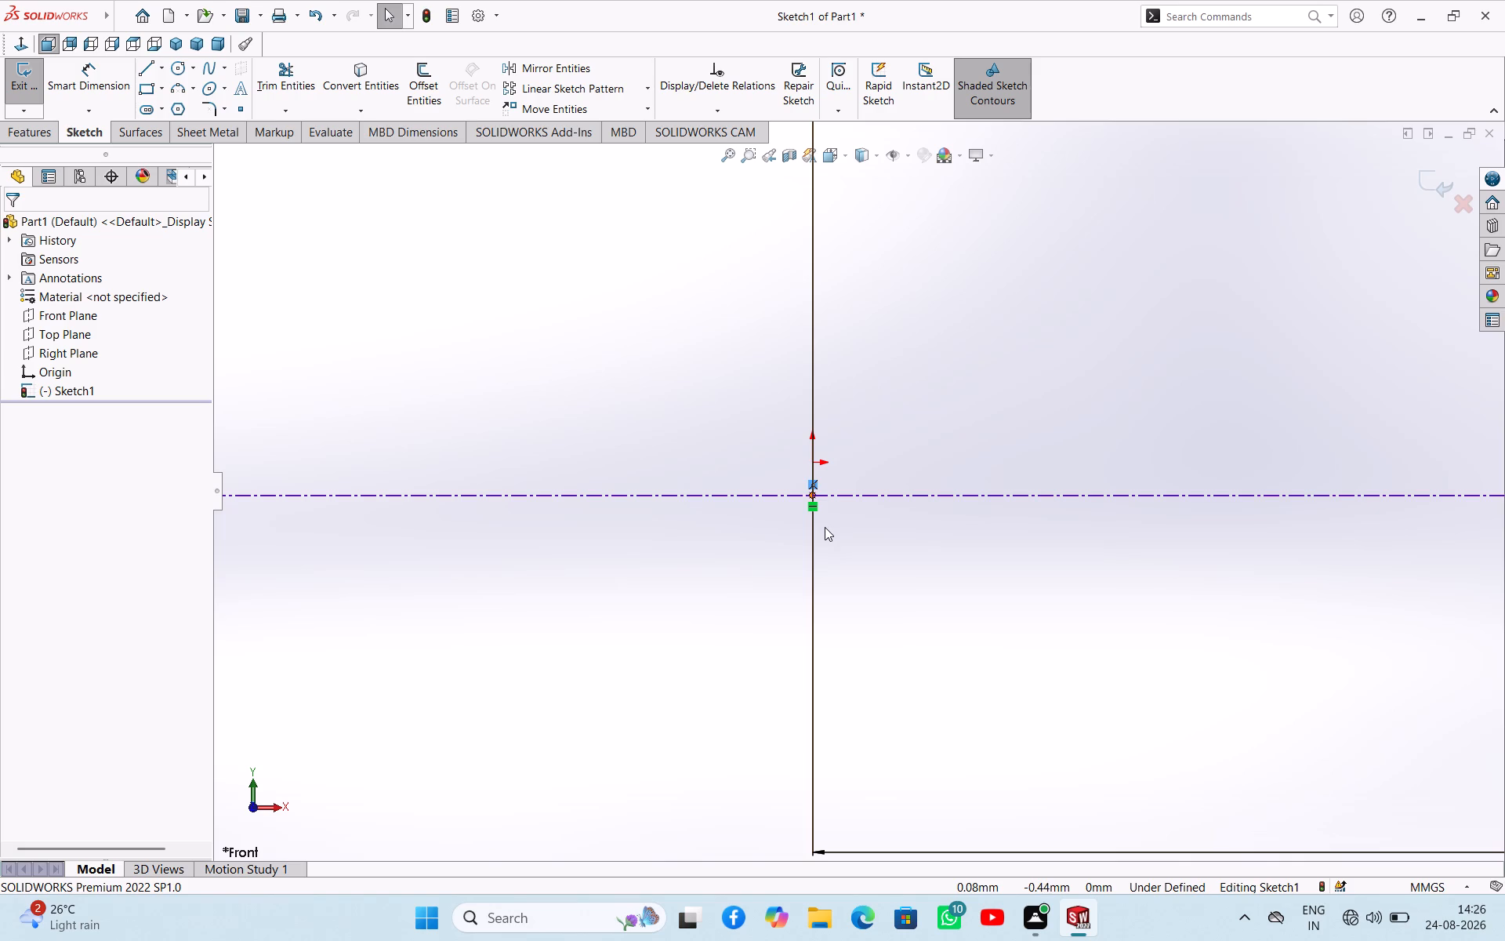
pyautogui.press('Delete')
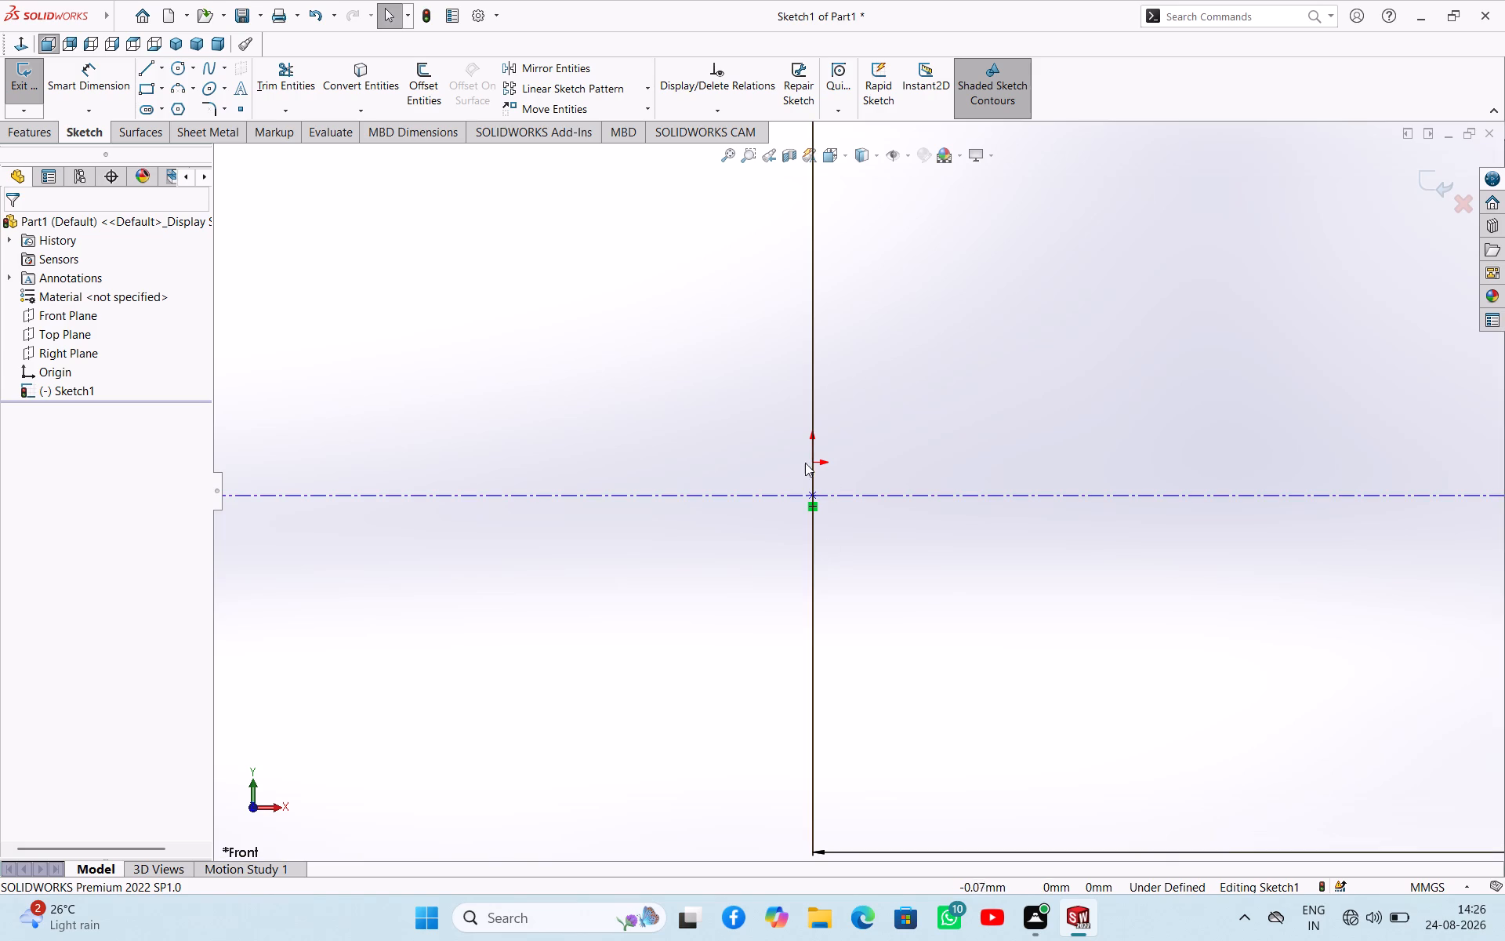
# Select the origin together with the loose sketch point lying on the centerline directly below it.
pyautogui.click(811, 463)
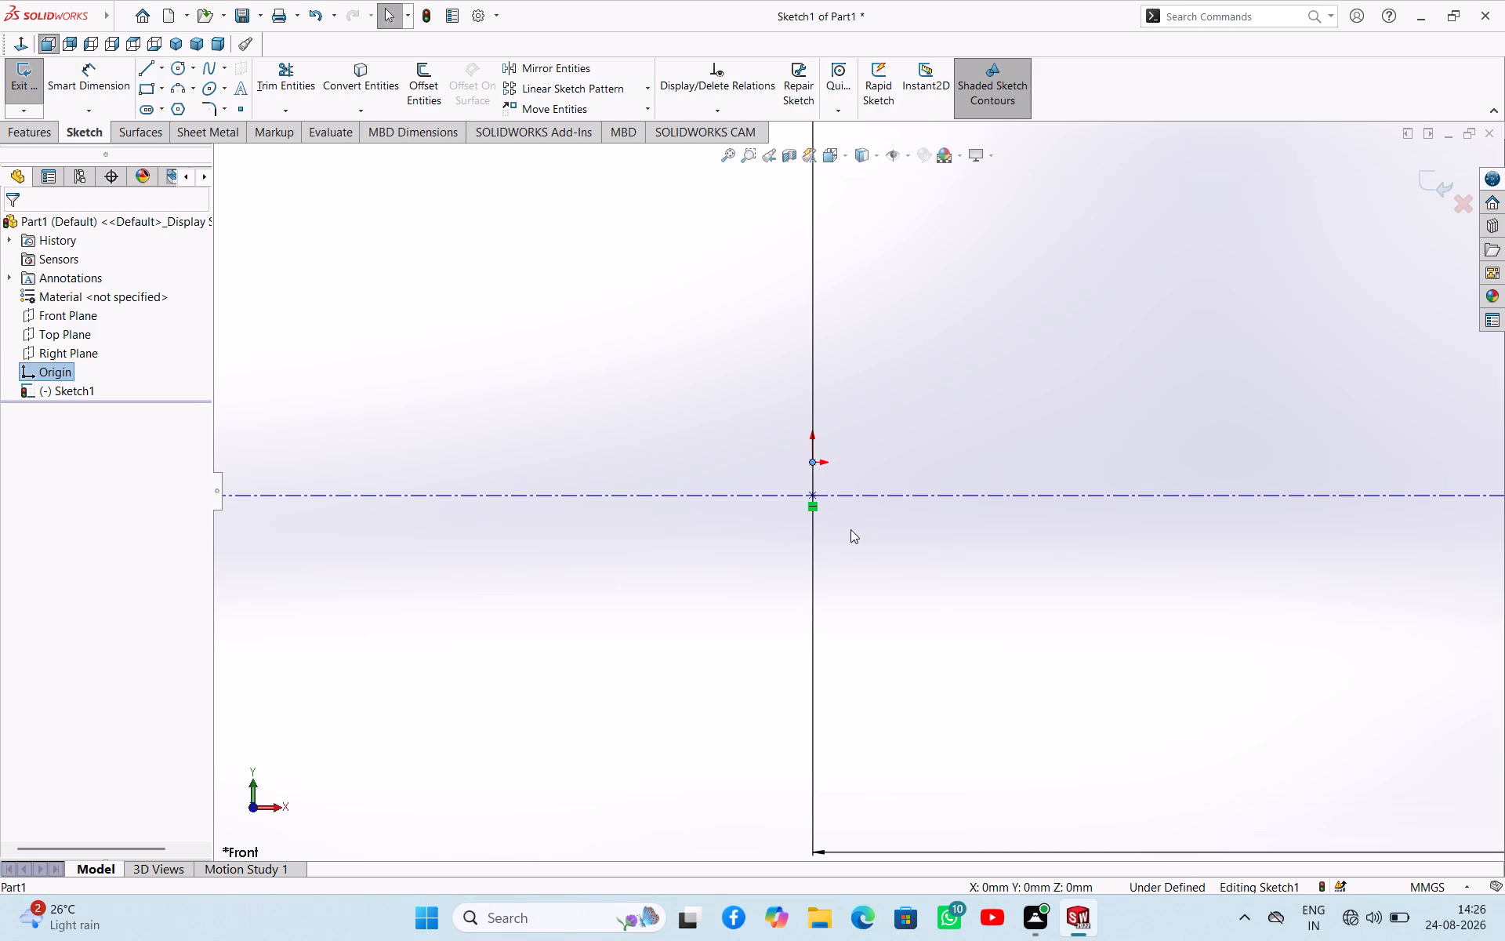
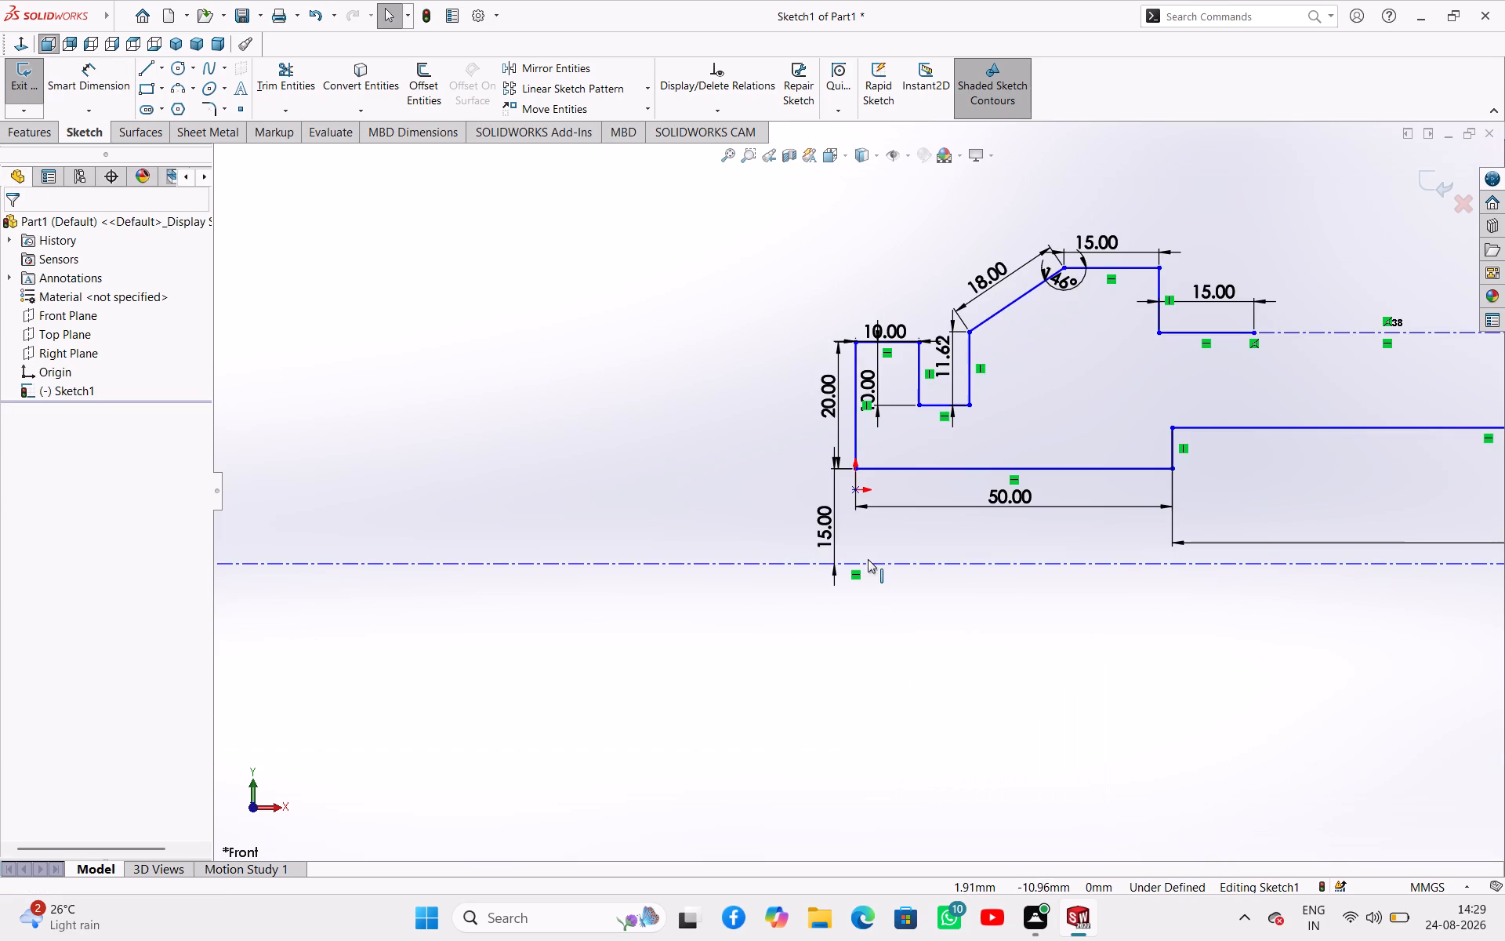
# Make the sketch point at the origin coincident with the midpoint of the horizontal centerline below the profile.
pyautogui.click(865, 564)
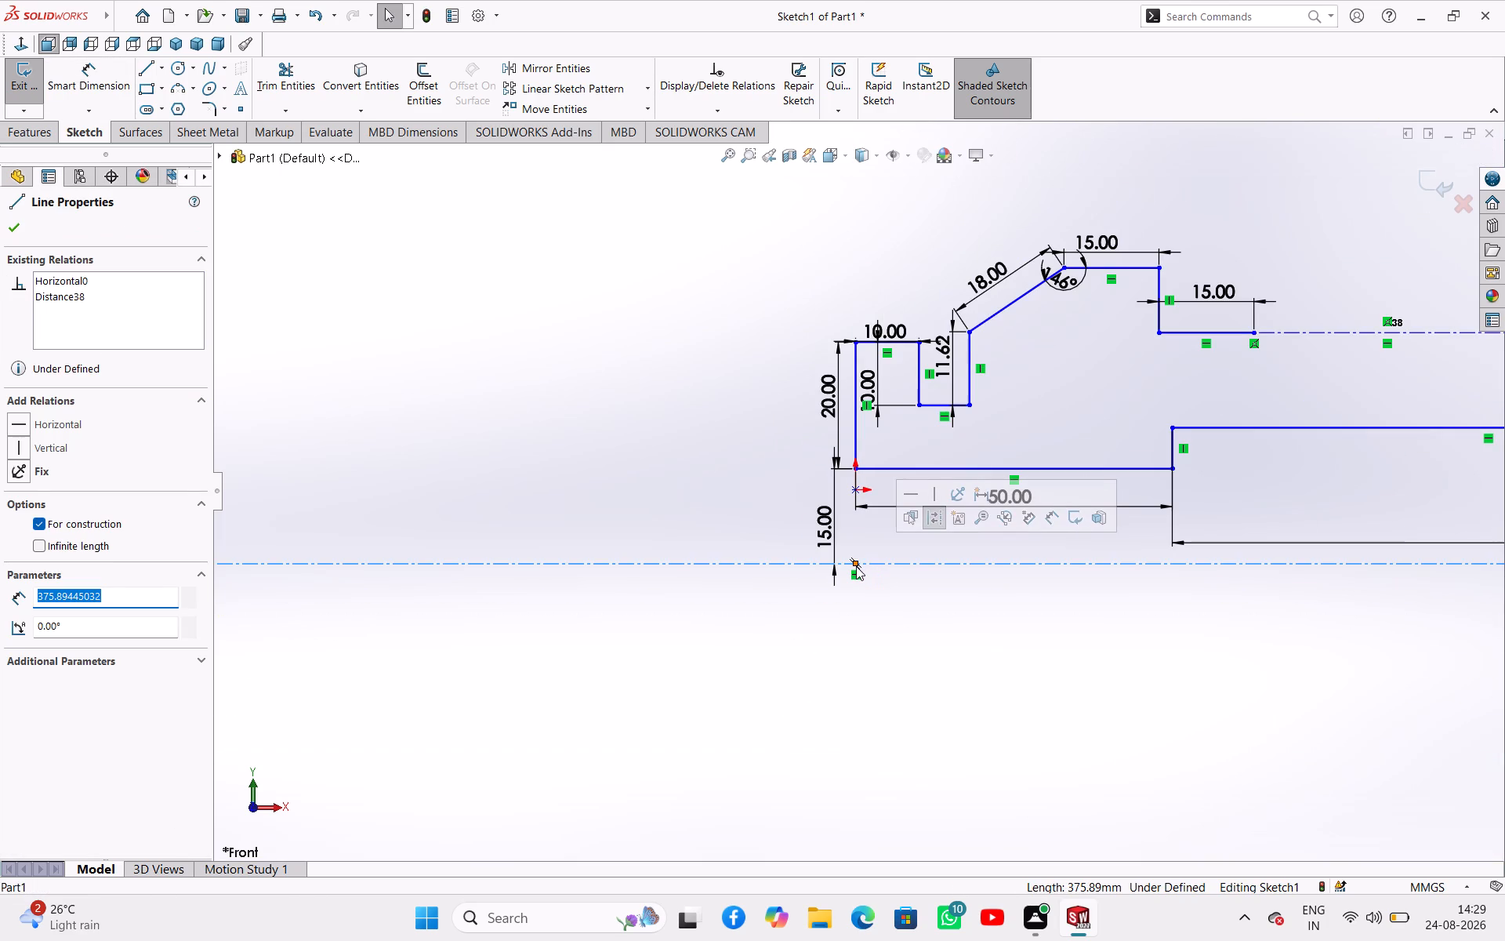
pyautogui.click(856, 566)
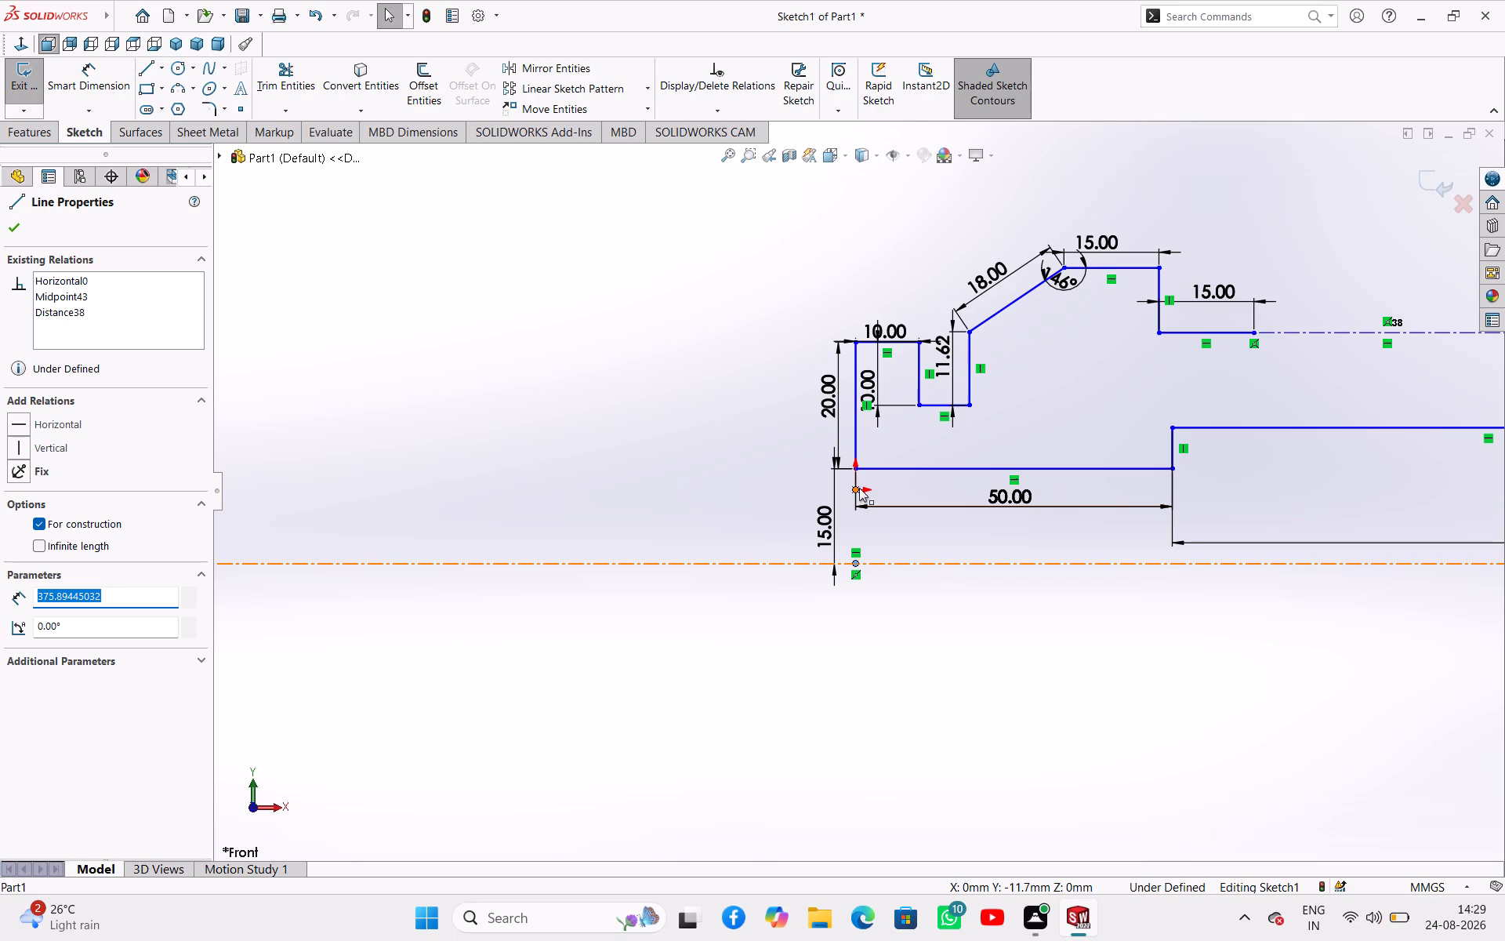
pyautogui.keyDown('ctrl'); pyautogui.click(857, 487); pyautogui.keyUp('ctrl')
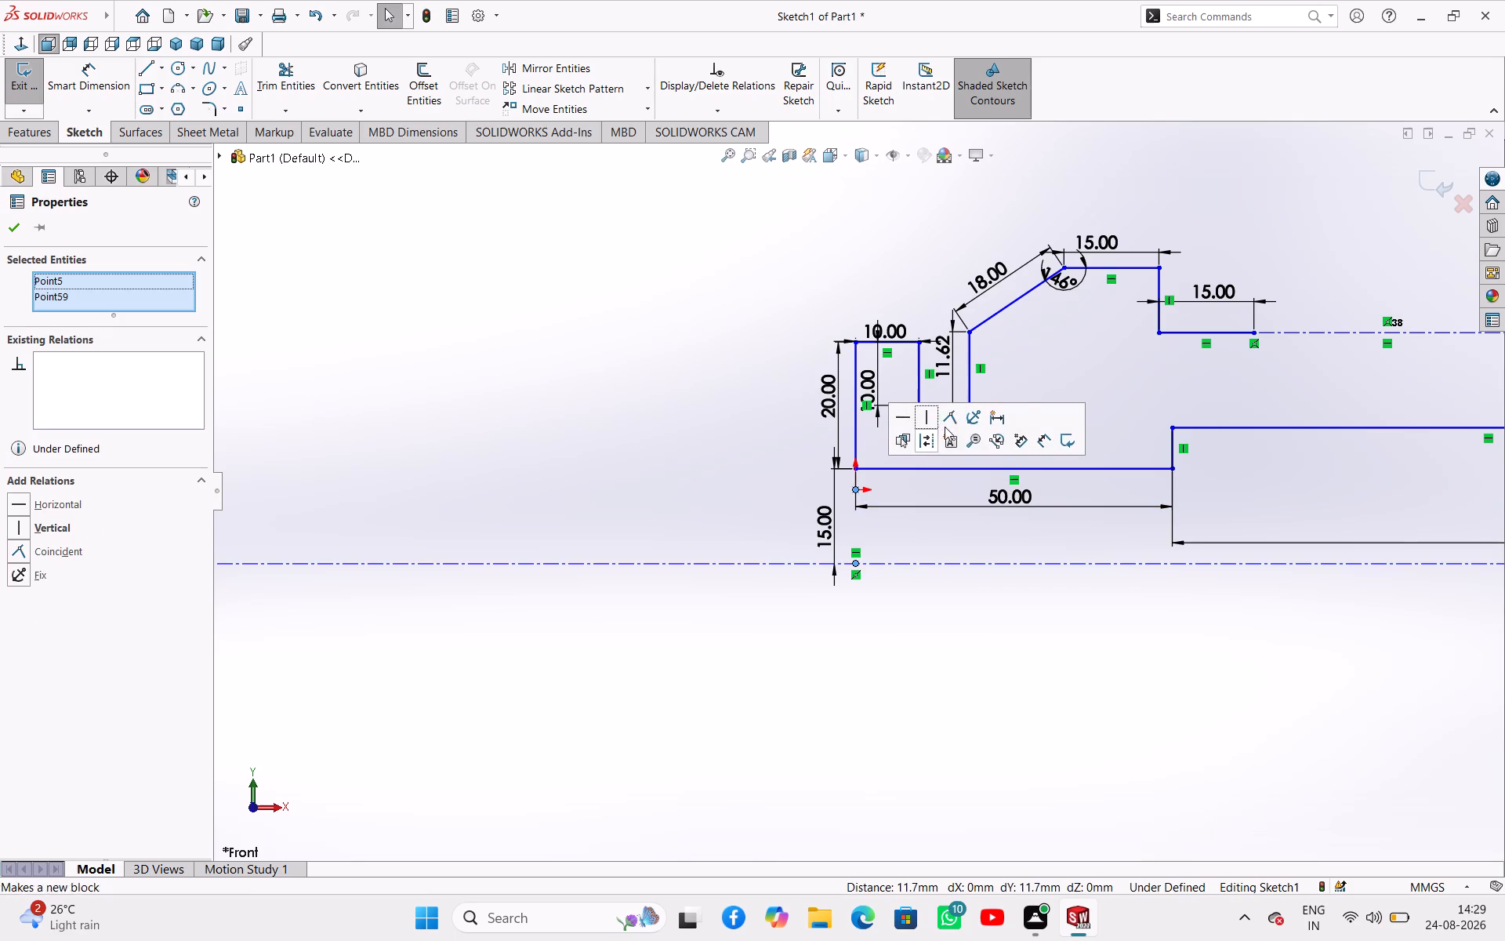
pyautogui.click(952, 416)
pyautogui.click(728, 474)
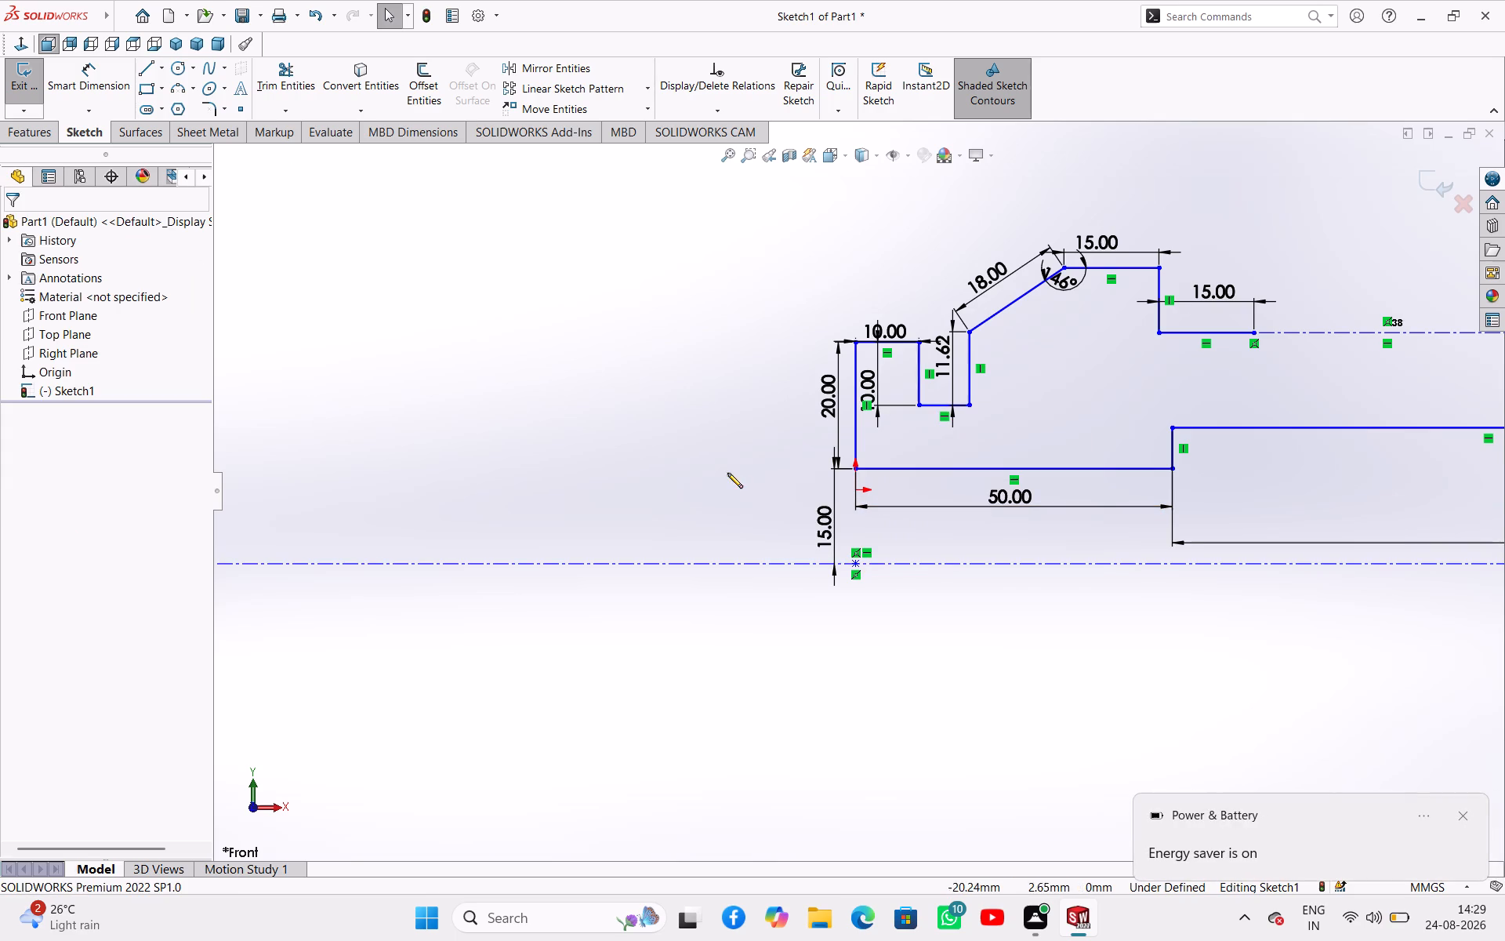
pyautogui.scroll(3, 887, 612)
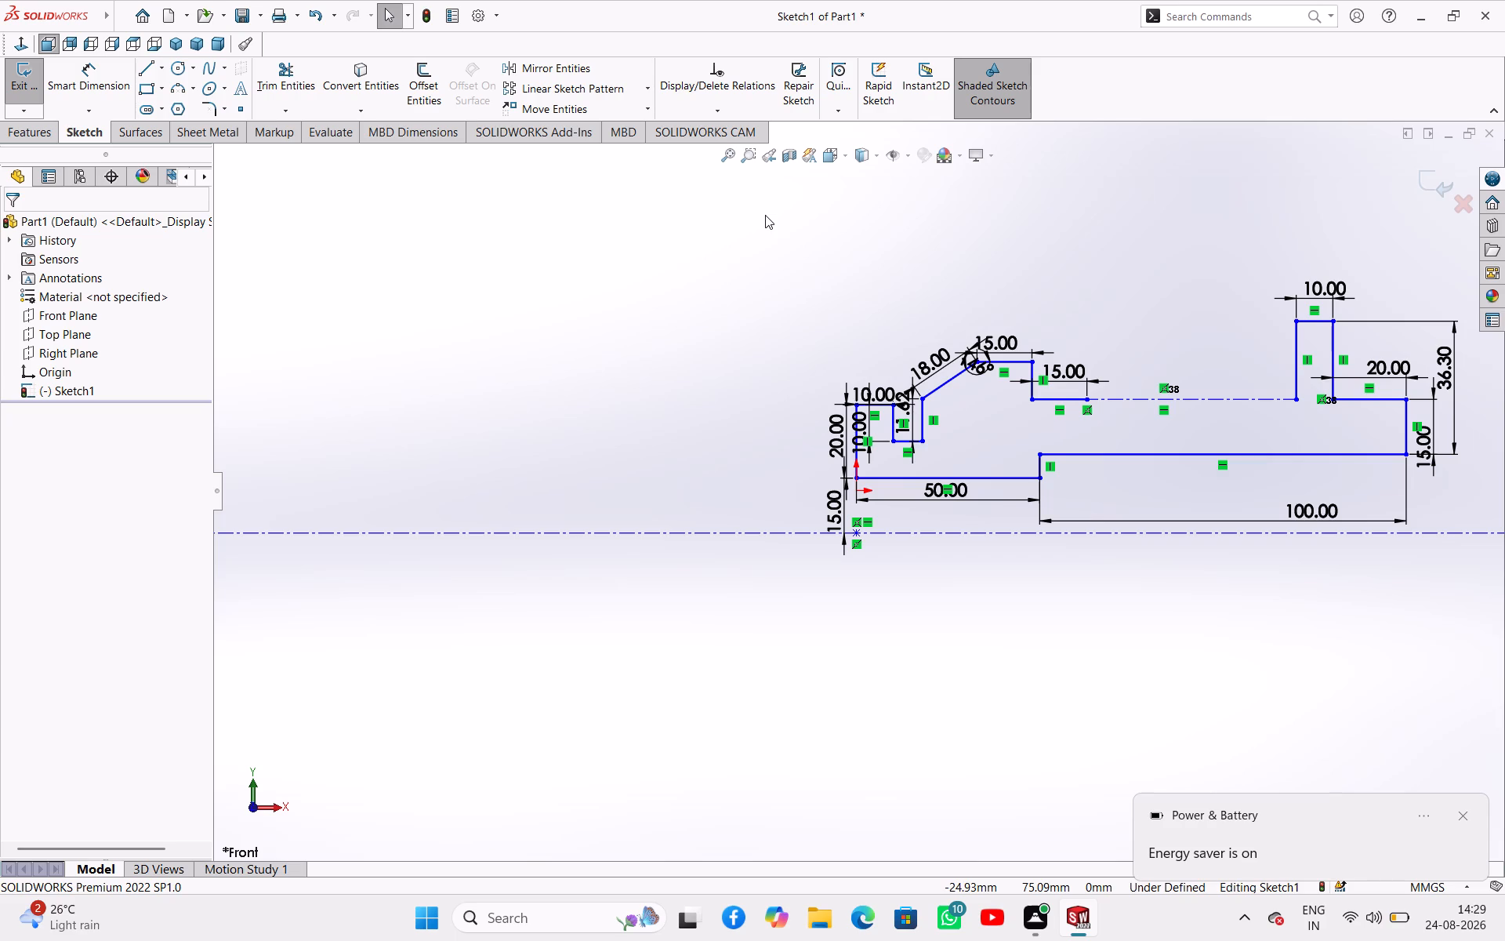
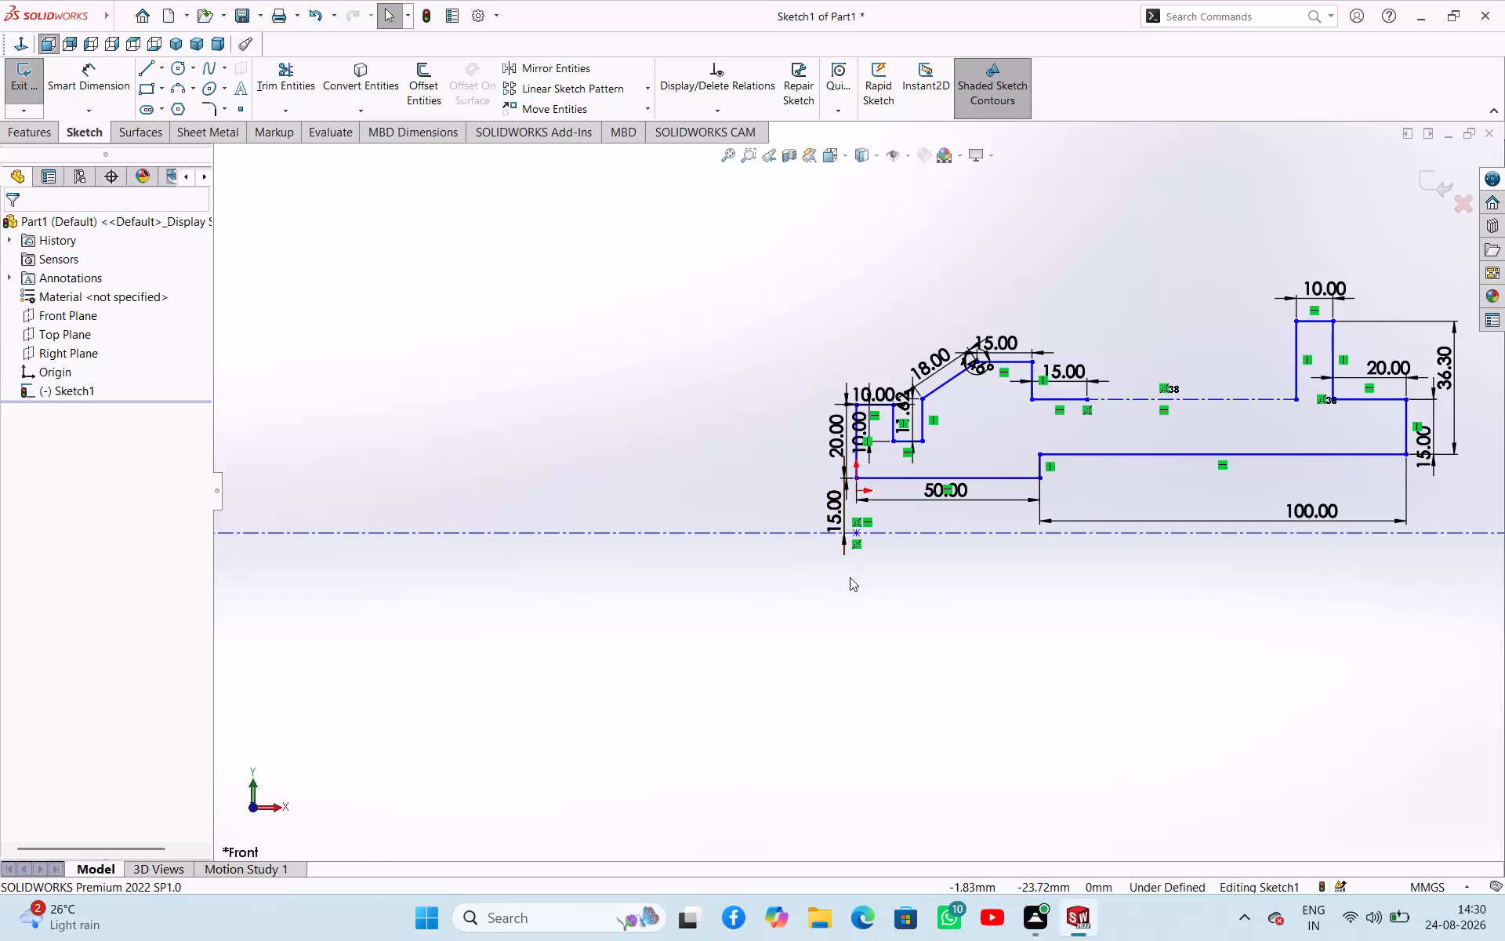
# Examine the half-profile's dimensions around the groove and the sloped segment near the origin.
pyautogui.scroll(-3, 850, 575)
pyautogui.scroll(-3, 876, 451)
pyautogui.scroll(3, 873, 434)
pyautogui.scroll(3, 946, 437)
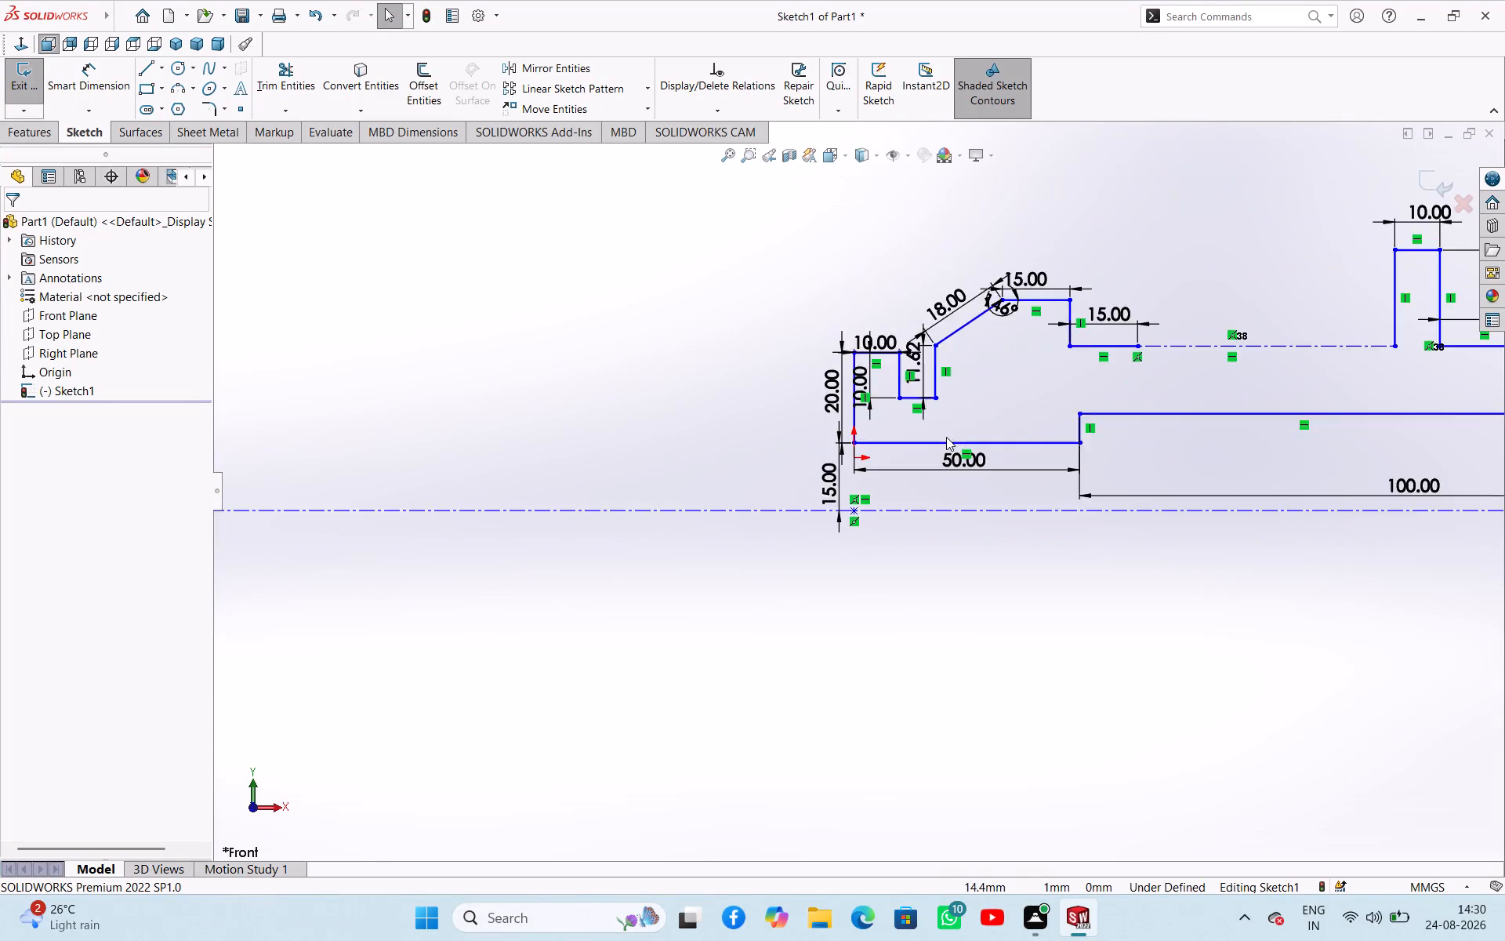
pyautogui.scroll(-2, 1096, 398)
pyautogui.scroll(2, 1096, 406)
pyautogui.scroll(-1, 1165, 391)
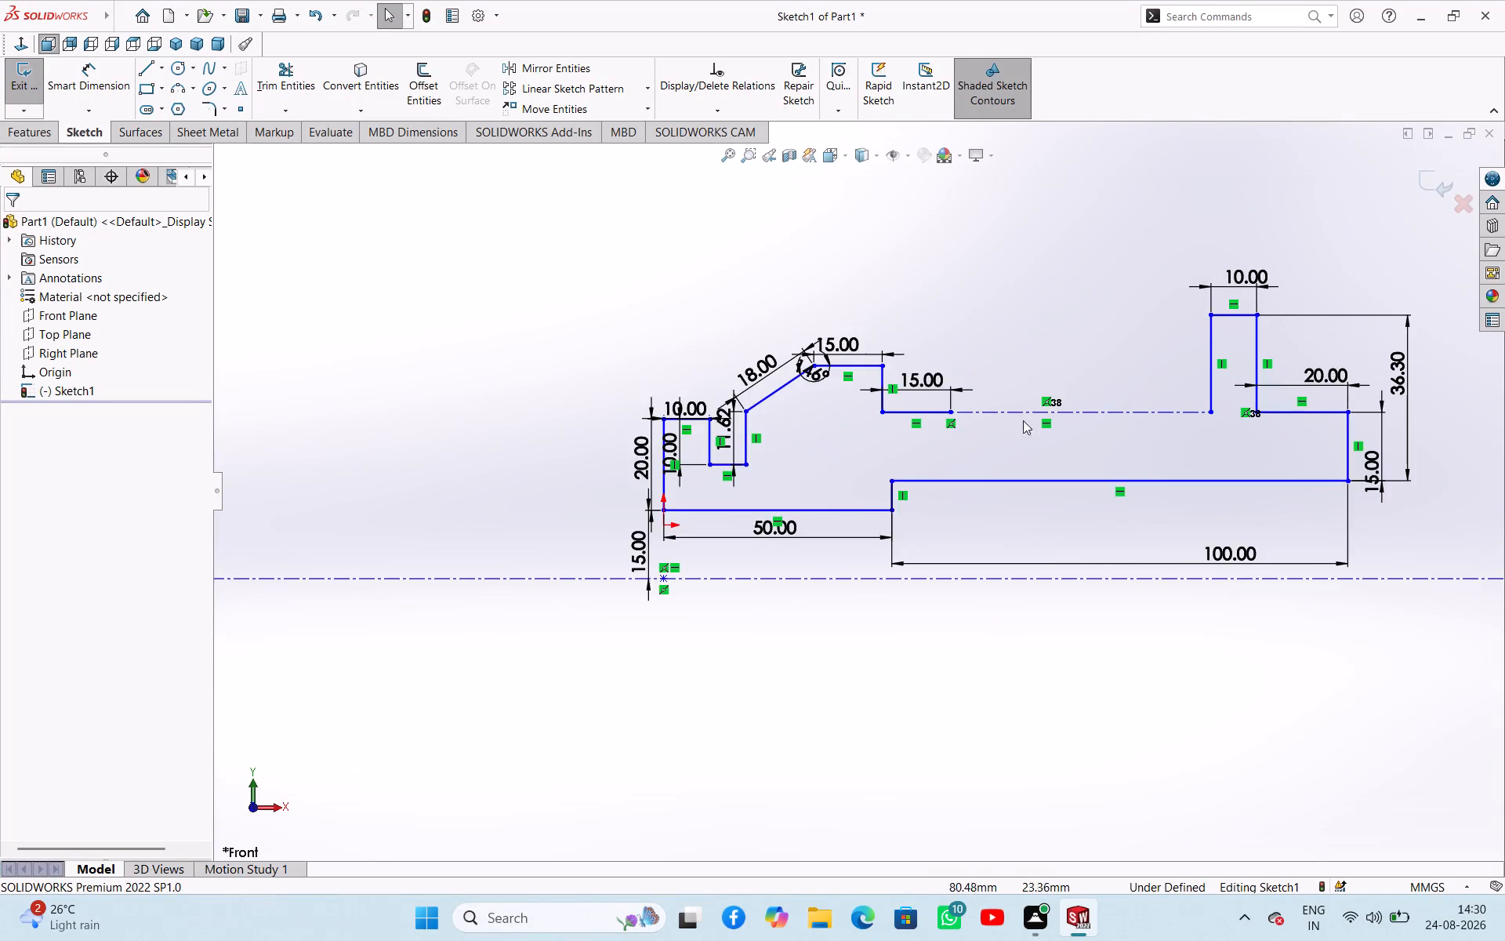
pyautogui.scroll(-1, 1010, 423)
pyautogui.scroll(-2, 778, 400)
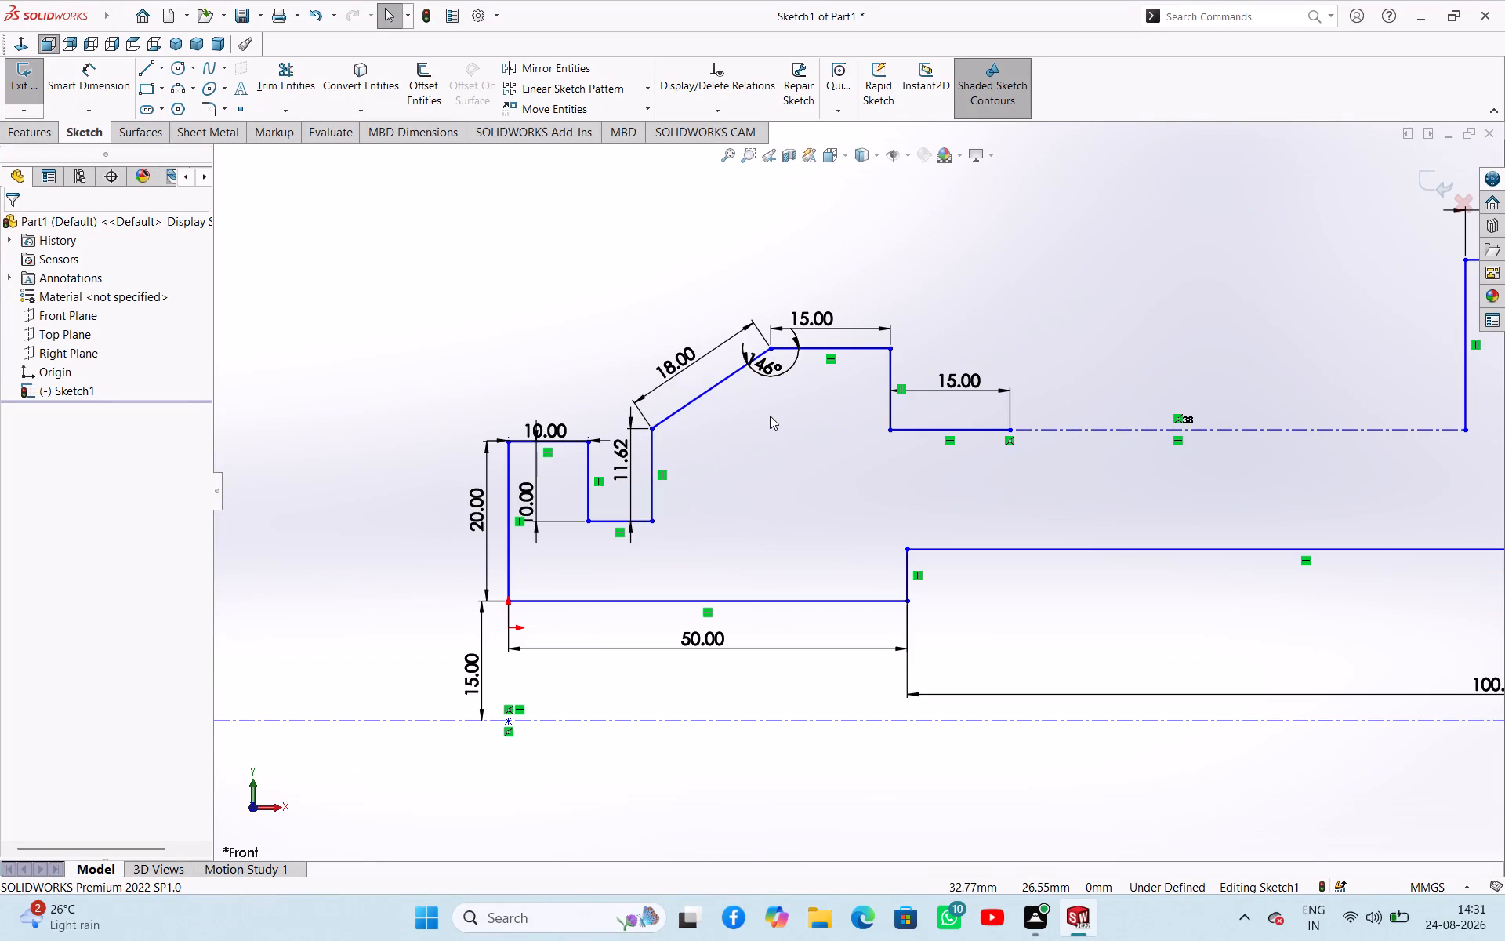
pyautogui.scroll(1, 840, 425)
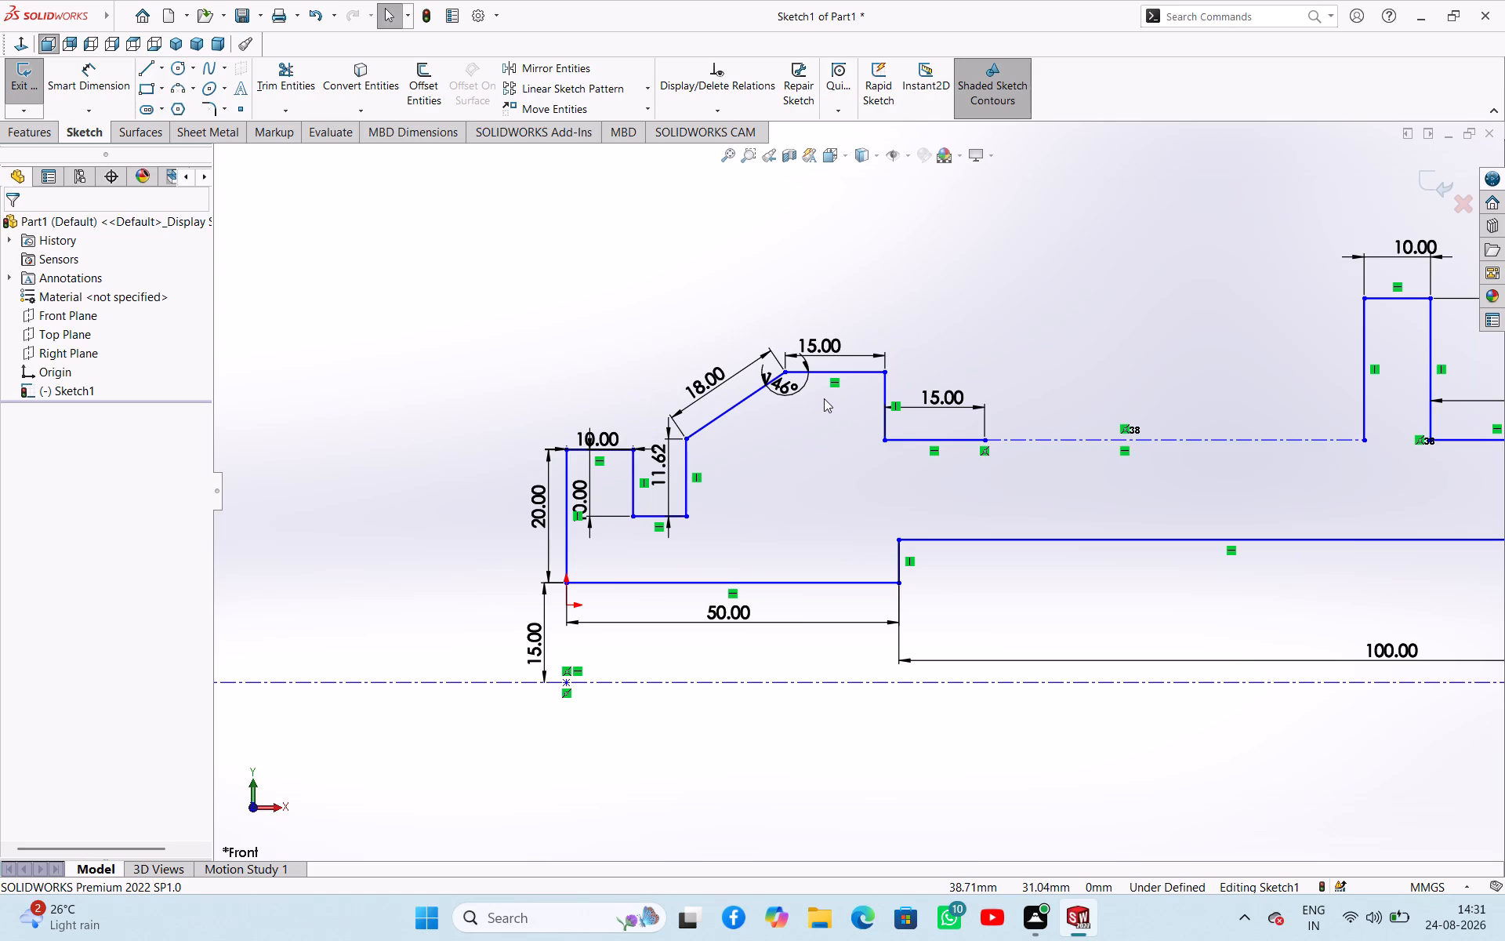
pyautogui.scroll(-1, 821, 402)
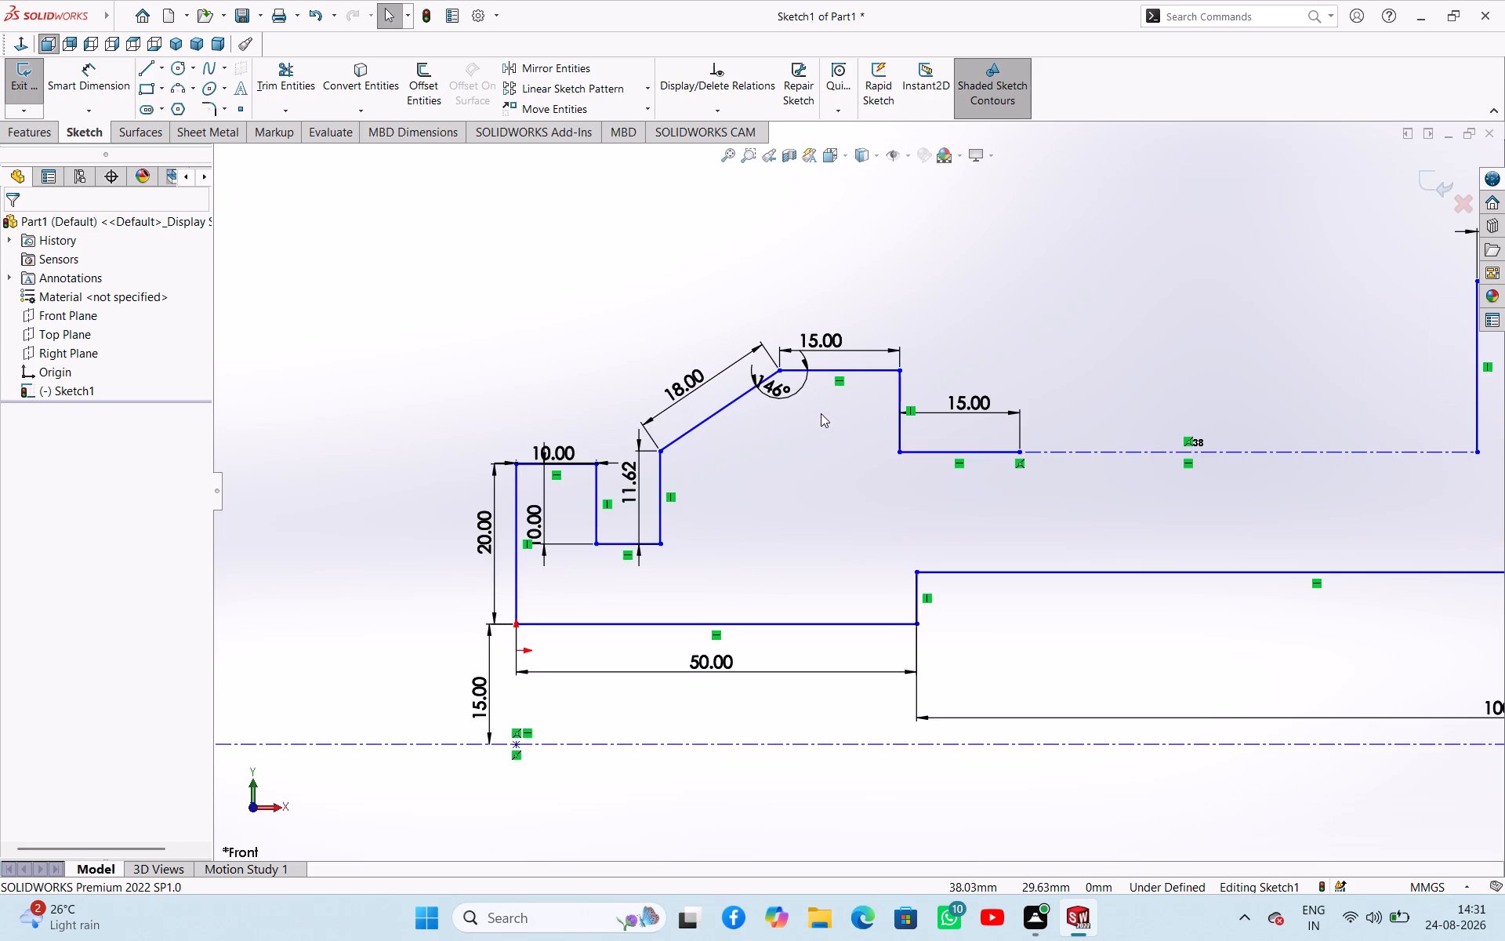
pyautogui.scroll(-2, 666, 492)
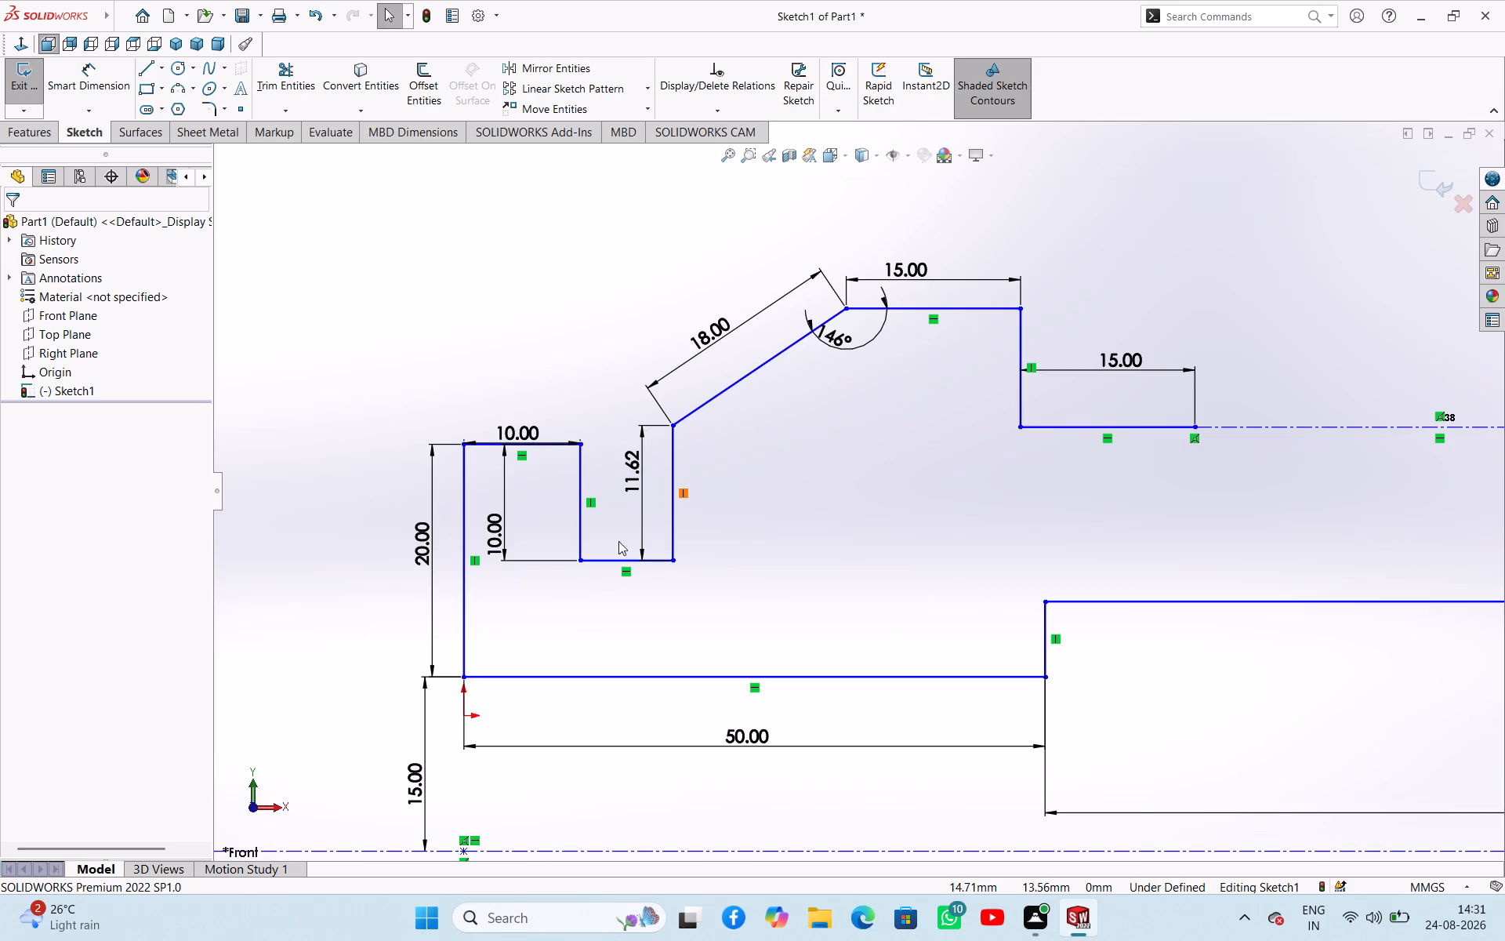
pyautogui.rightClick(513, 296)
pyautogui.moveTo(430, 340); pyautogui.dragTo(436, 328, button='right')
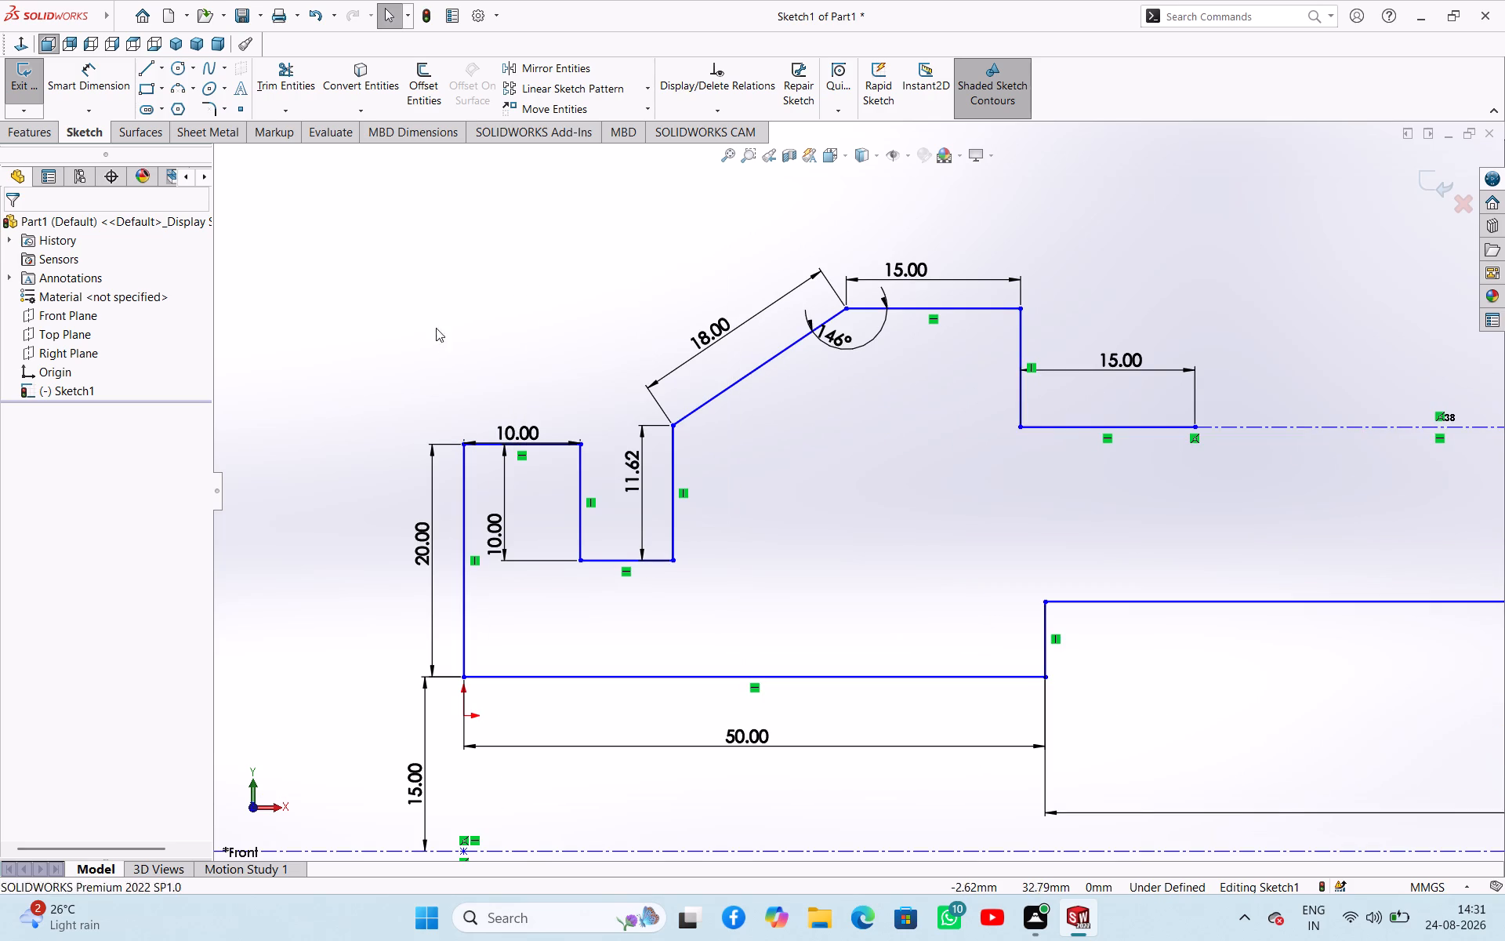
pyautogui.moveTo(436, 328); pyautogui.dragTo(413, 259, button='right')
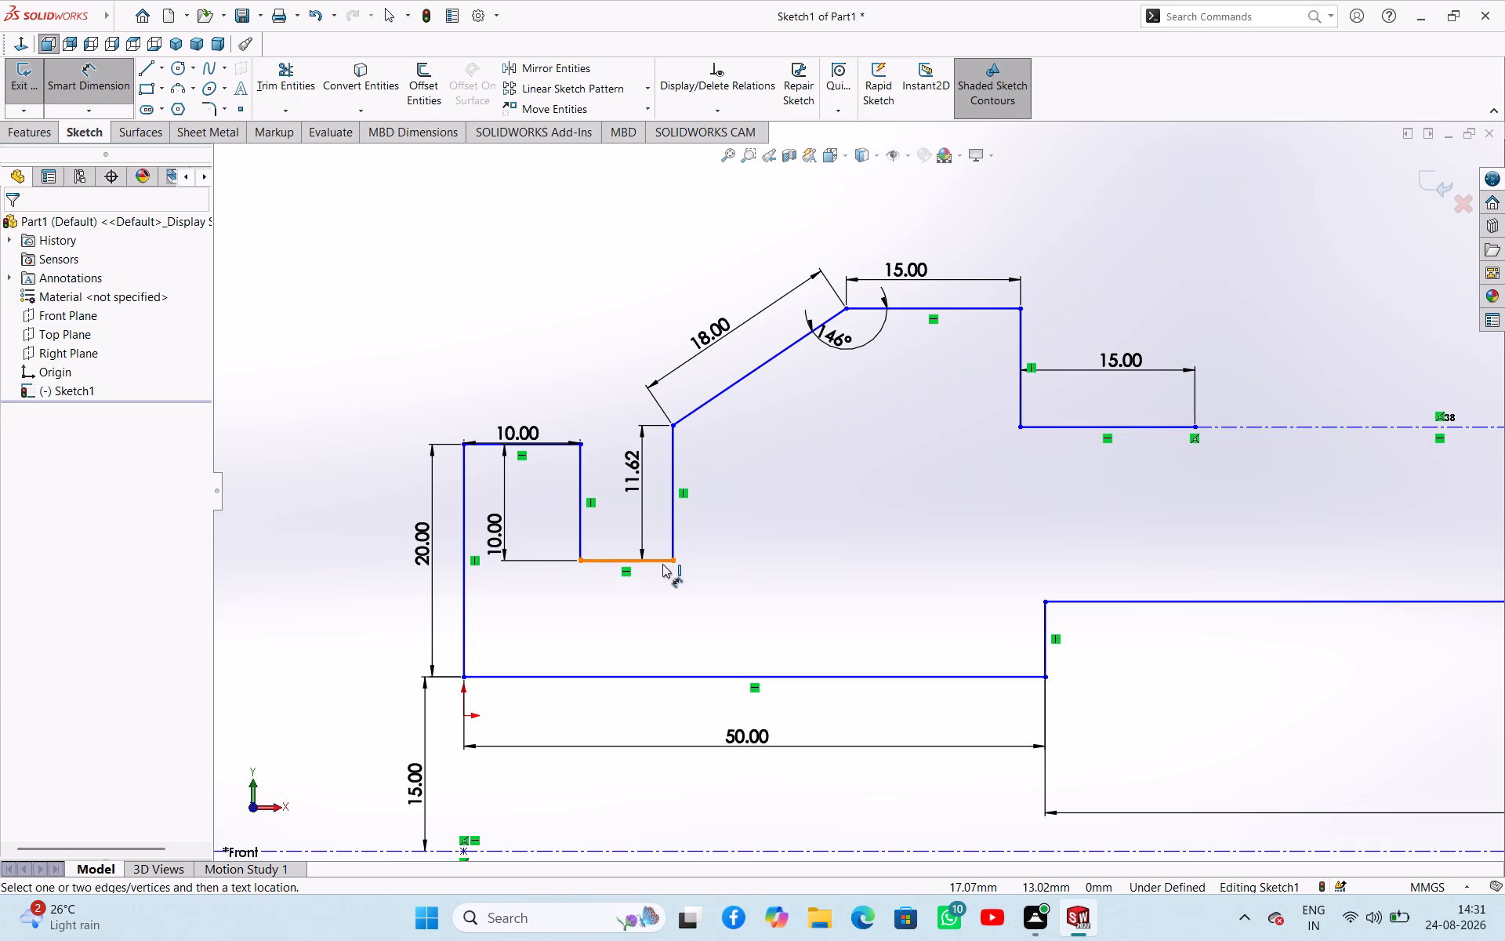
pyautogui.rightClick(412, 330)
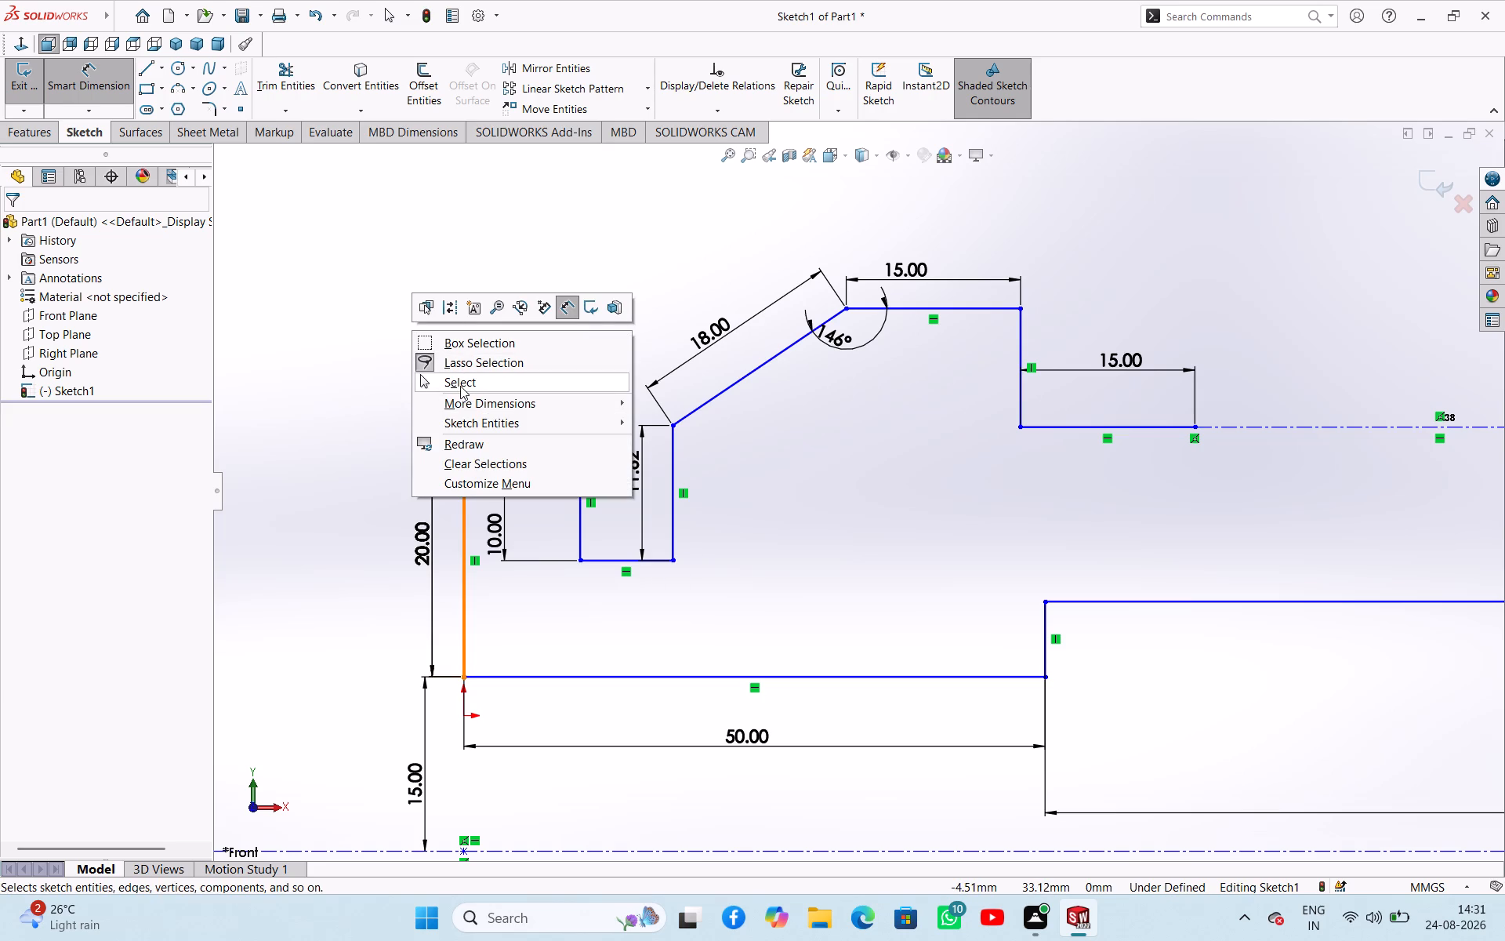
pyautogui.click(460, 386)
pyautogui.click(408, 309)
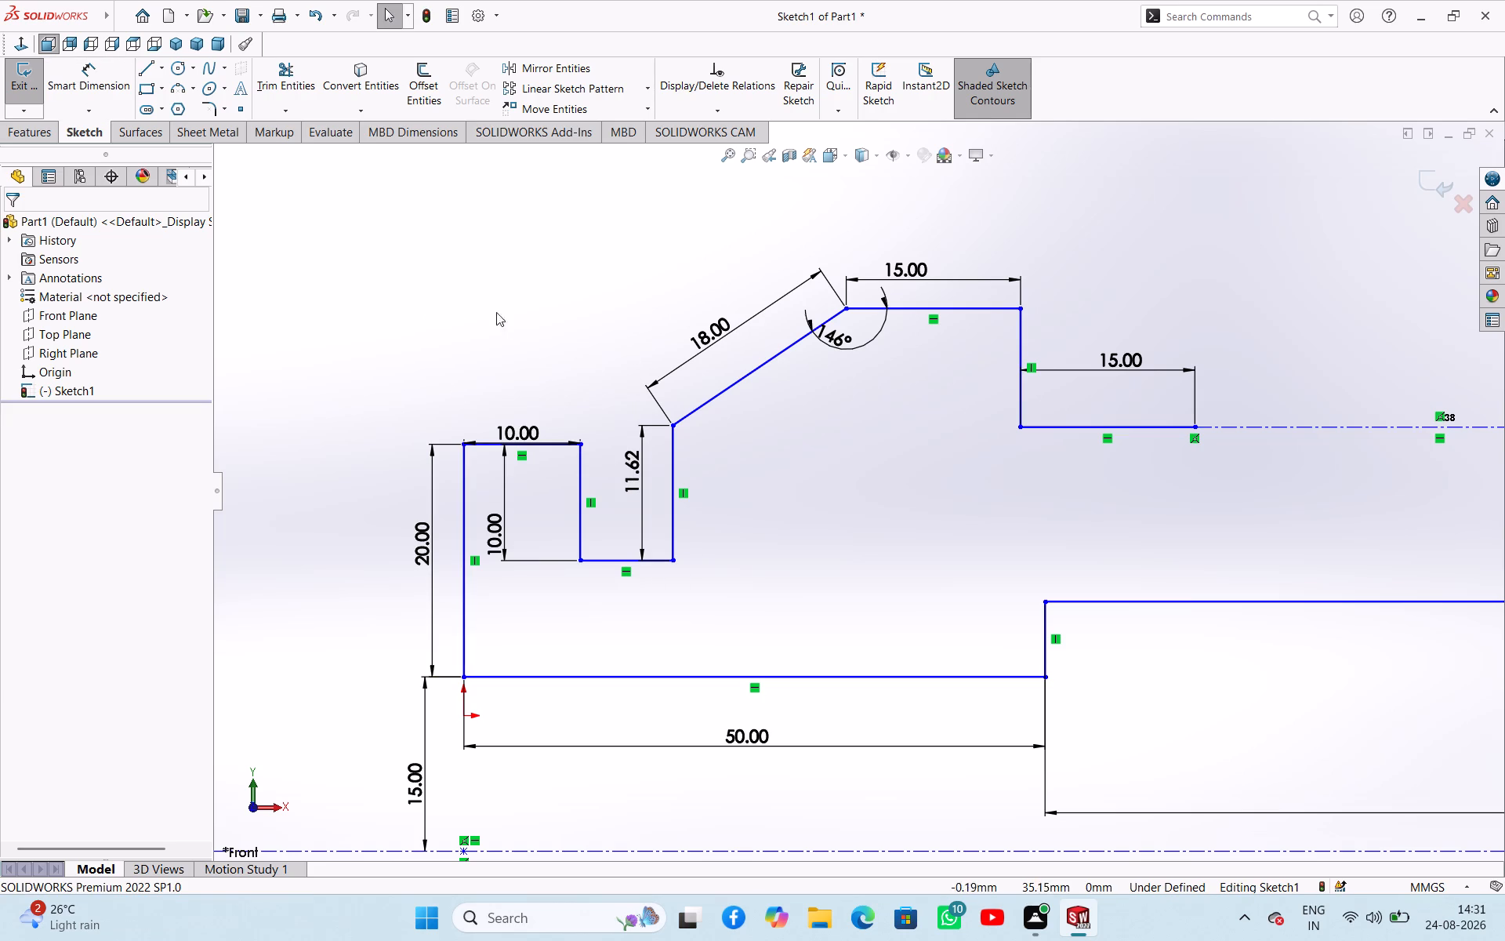
# Examine the whole half-profile and its dimensions, from the tall 10 mm wide flange back to the groove near the origin.
pyautogui.scroll(7, 956, 470)
pyautogui.scroll(-2, 1181, 484)
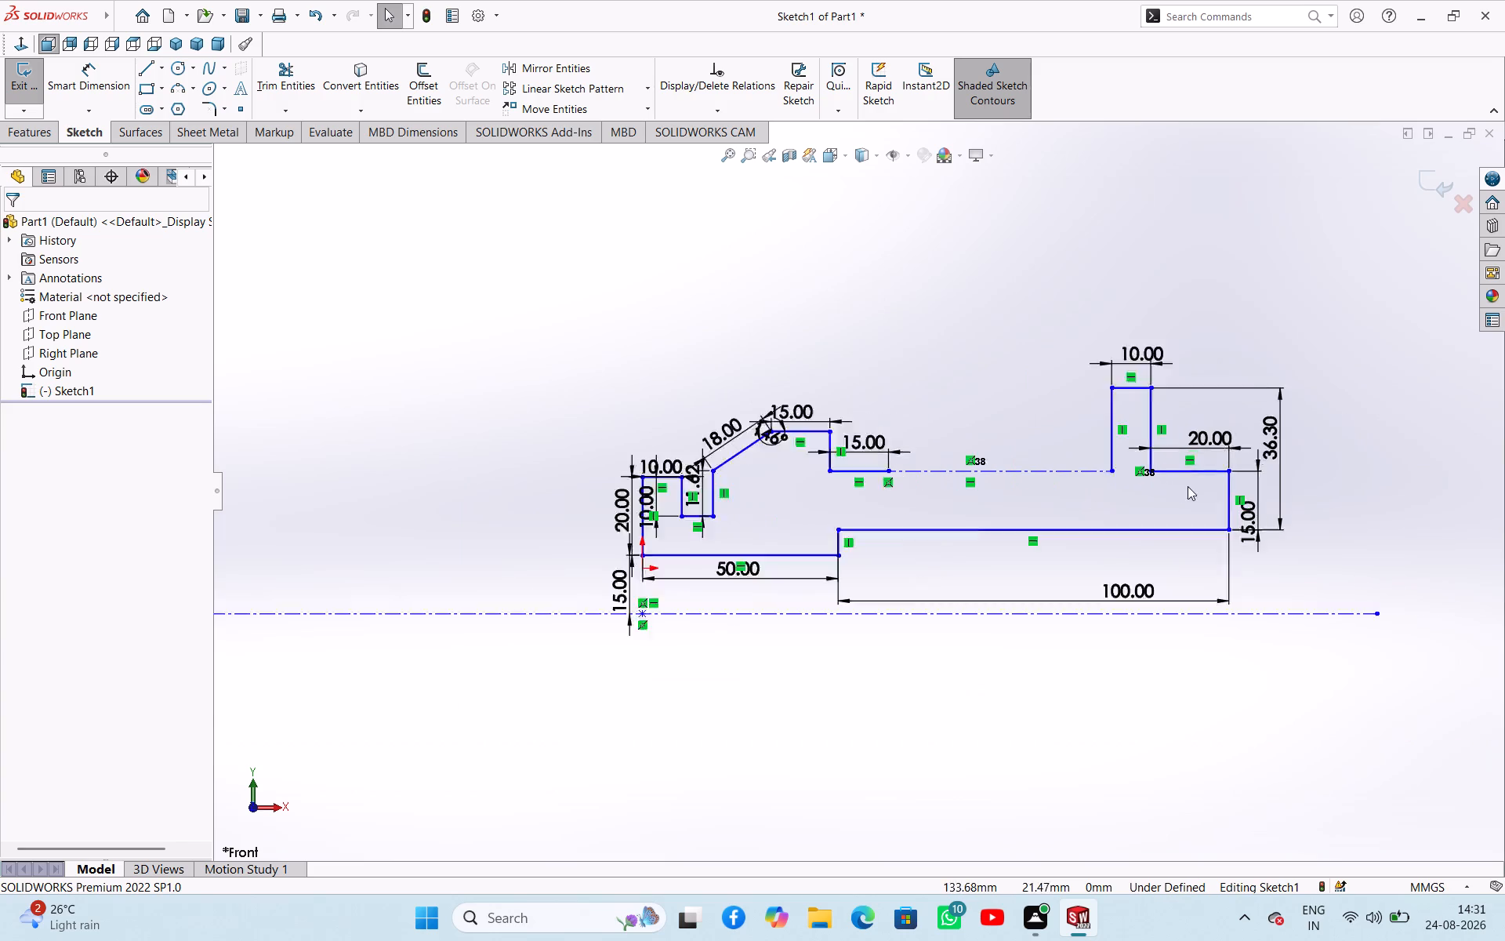
pyautogui.scroll(-2, 1188, 486)
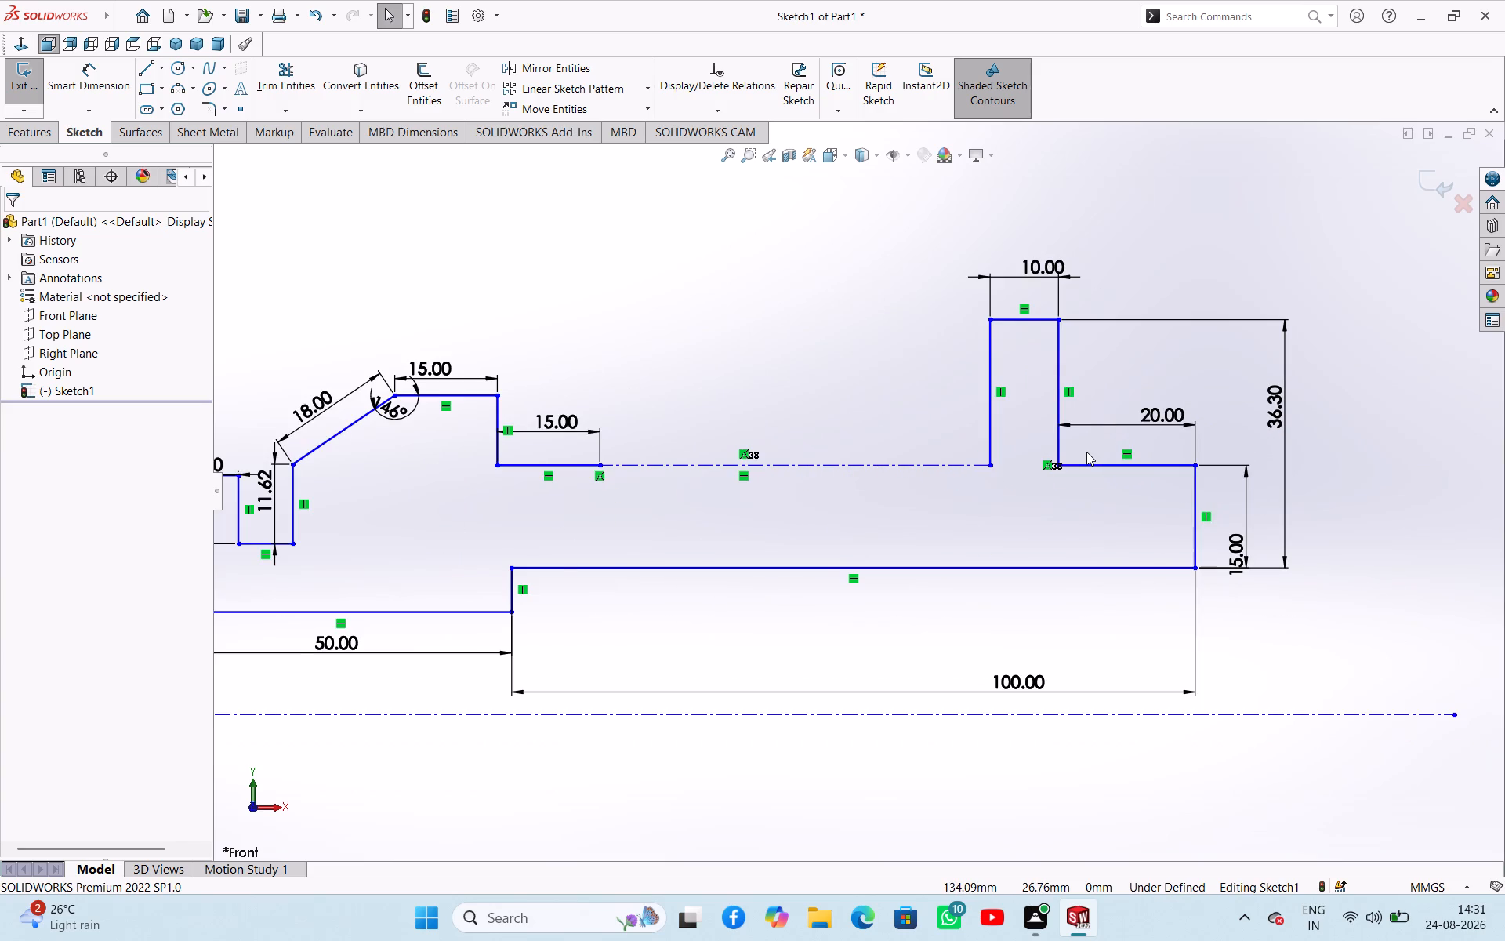
pyautogui.scroll(1, 1086, 452)
pyautogui.scroll(1, 993, 485)
pyautogui.scroll(-2, 538, 536)
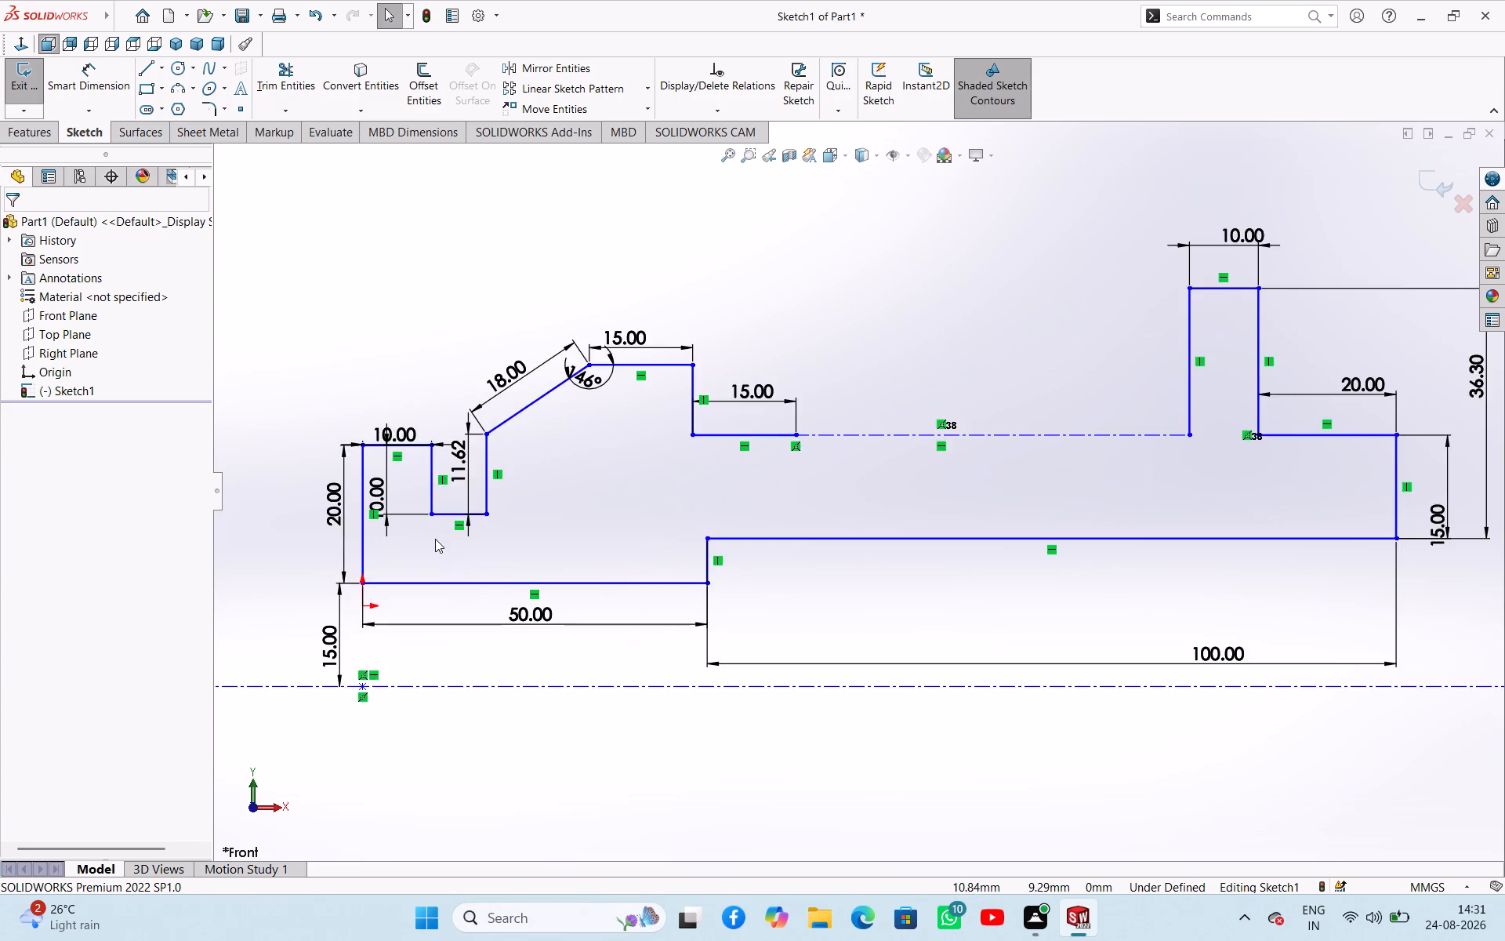
pyautogui.scroll(-3, 432, 535)
pyautogui.scroll(1, 432, 535)
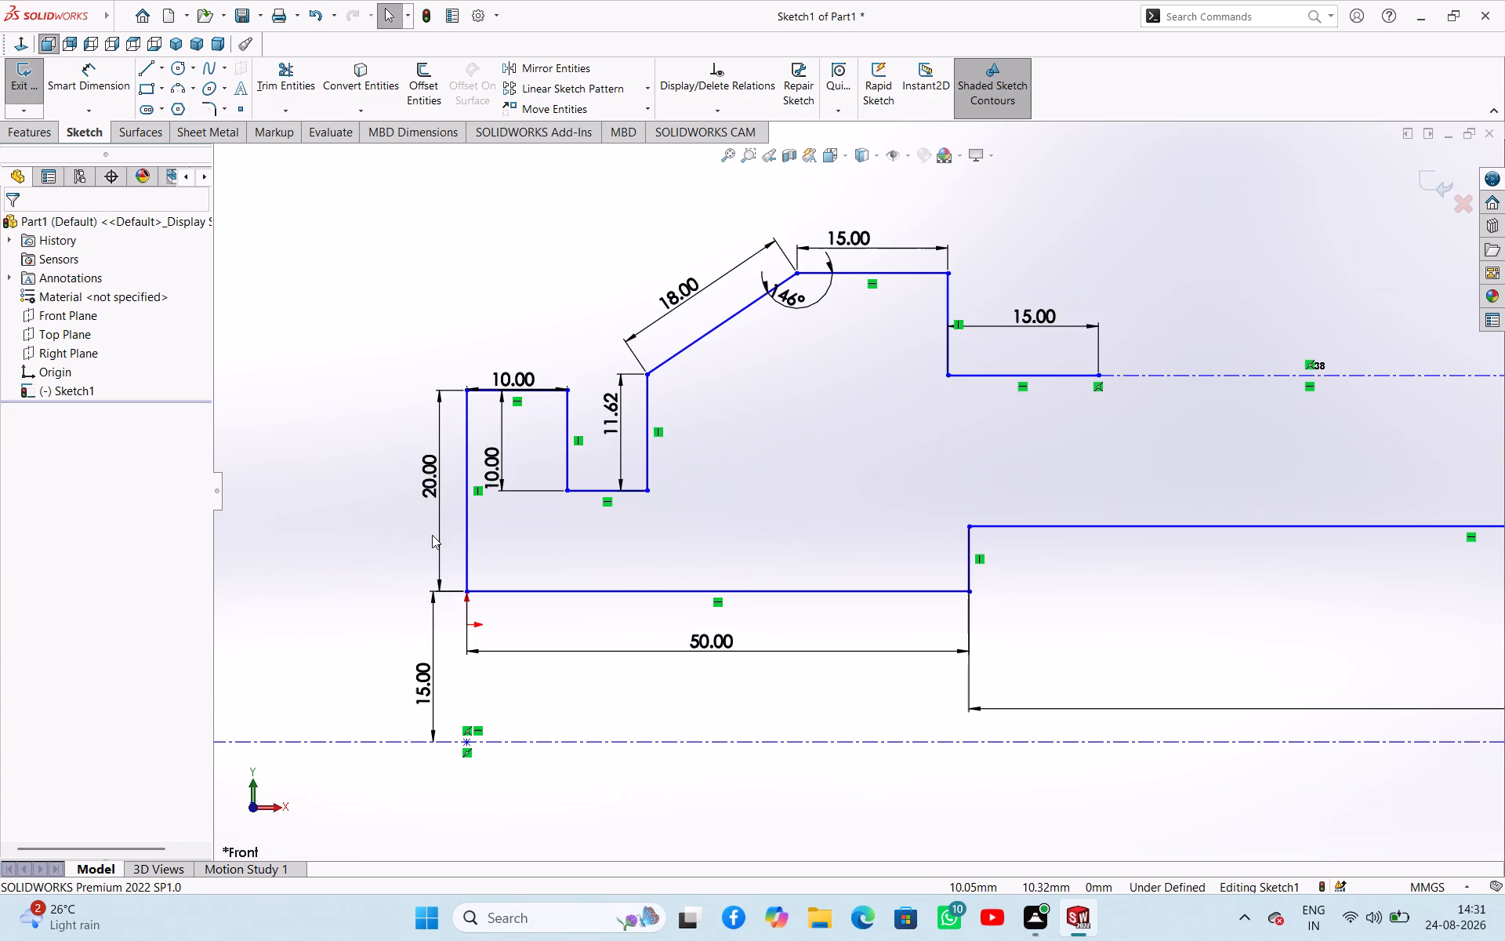
pyautogui.scroll(1, 432, 535)
pyautogui.scroll(-2, 445, 488)
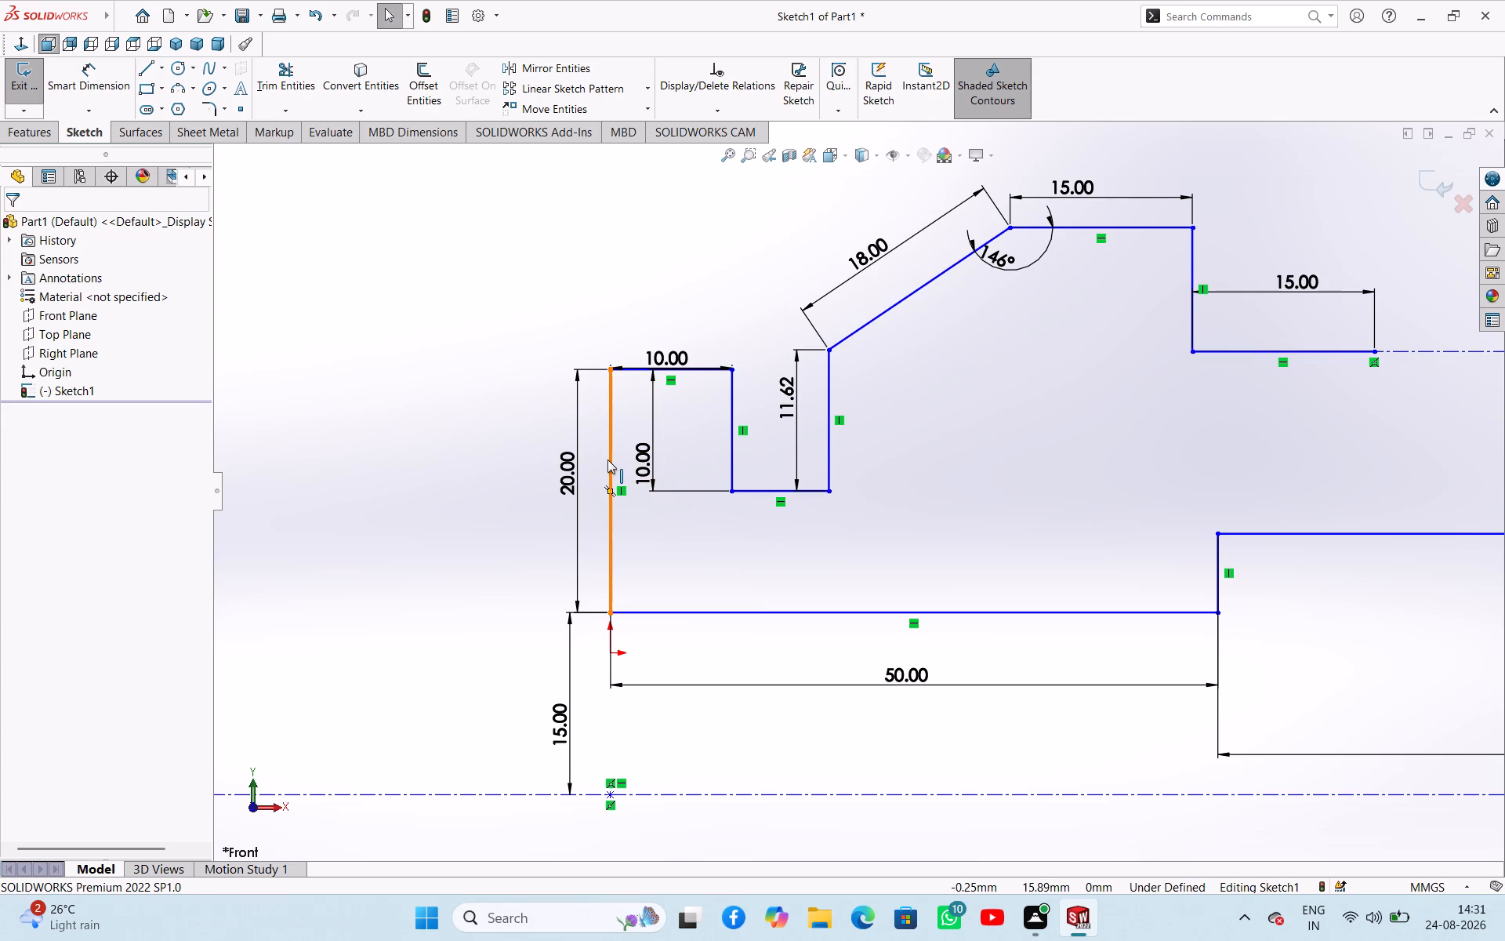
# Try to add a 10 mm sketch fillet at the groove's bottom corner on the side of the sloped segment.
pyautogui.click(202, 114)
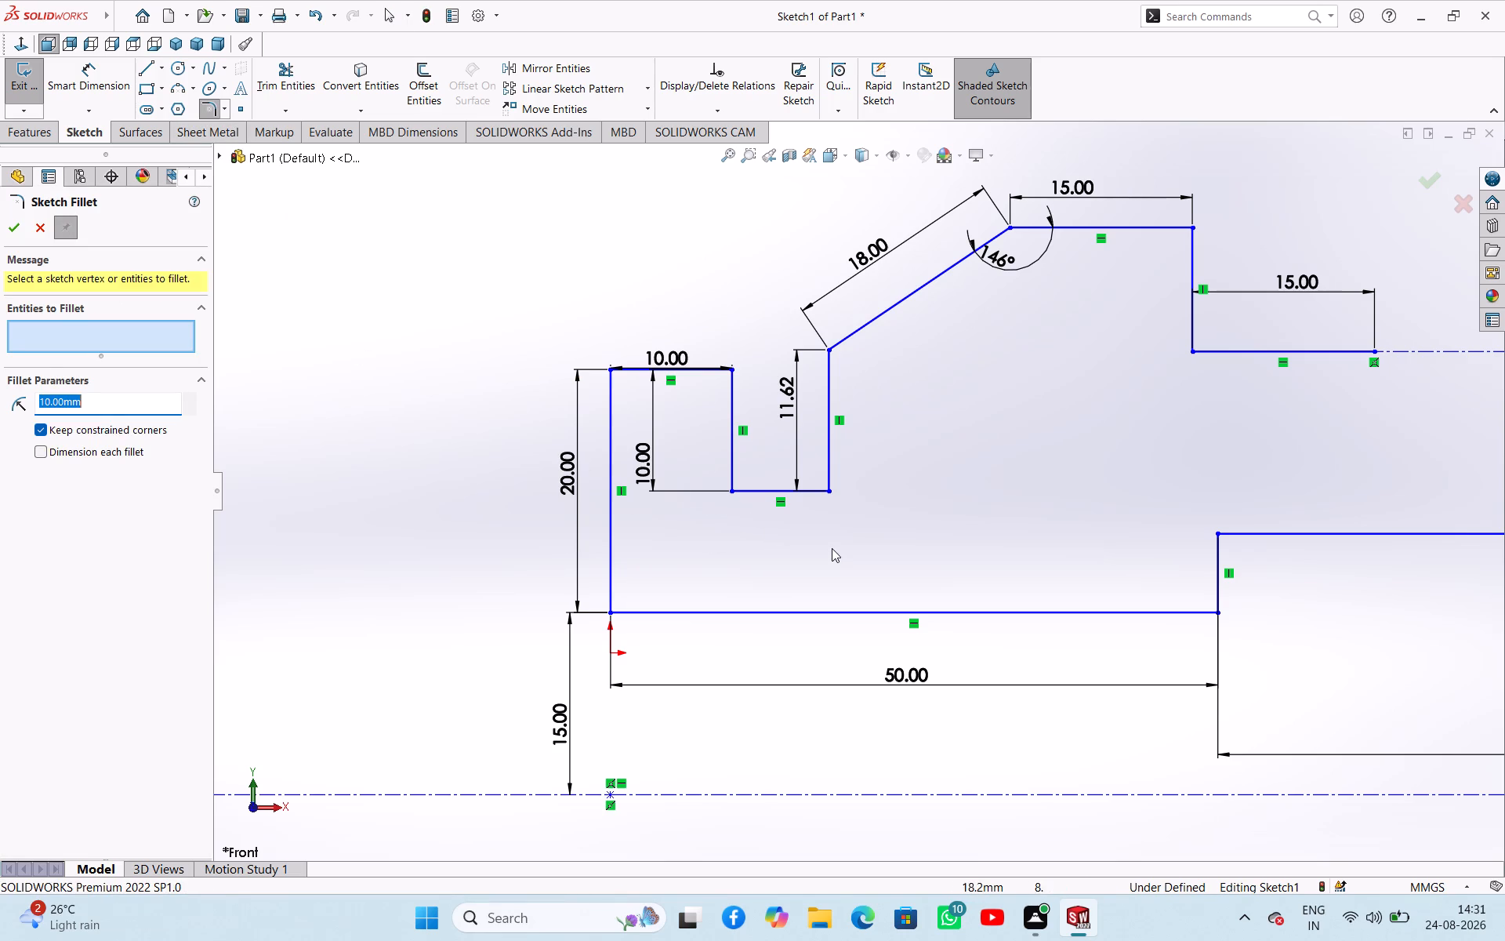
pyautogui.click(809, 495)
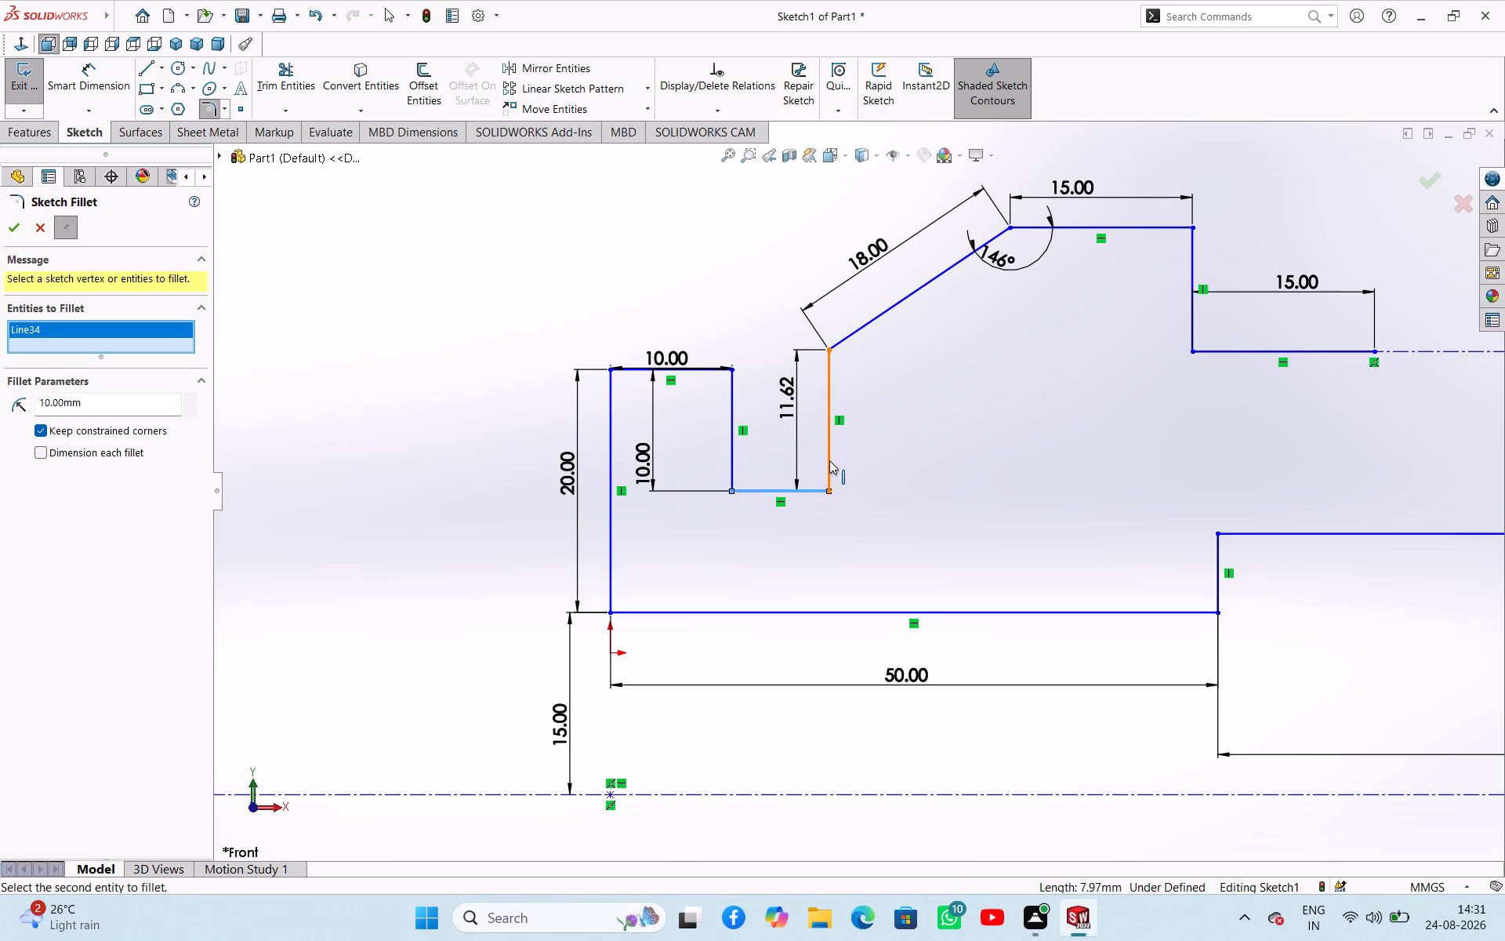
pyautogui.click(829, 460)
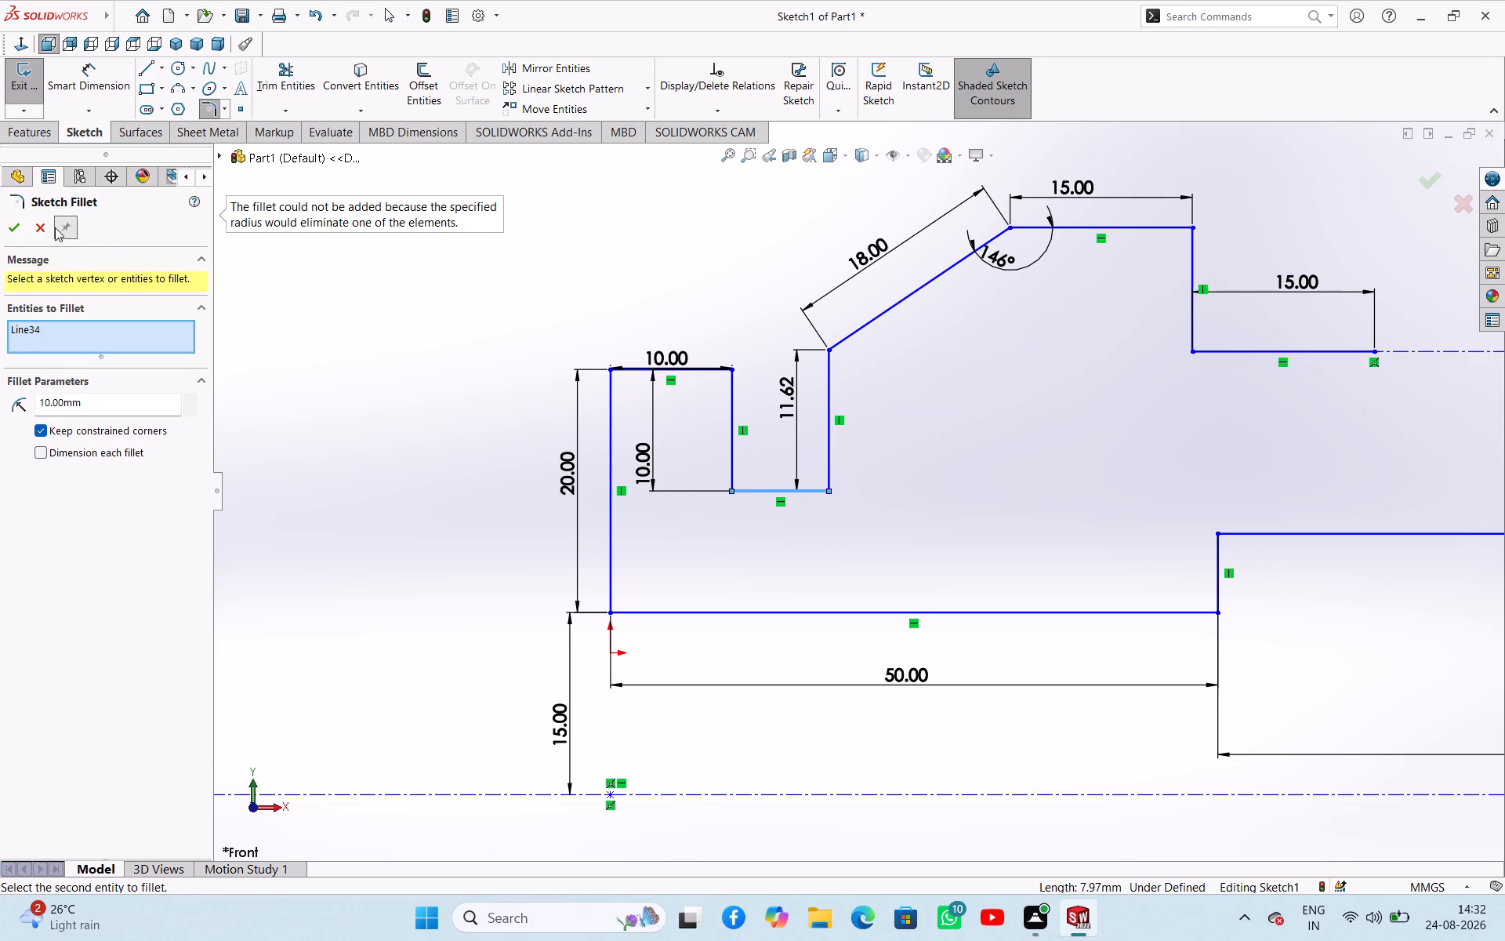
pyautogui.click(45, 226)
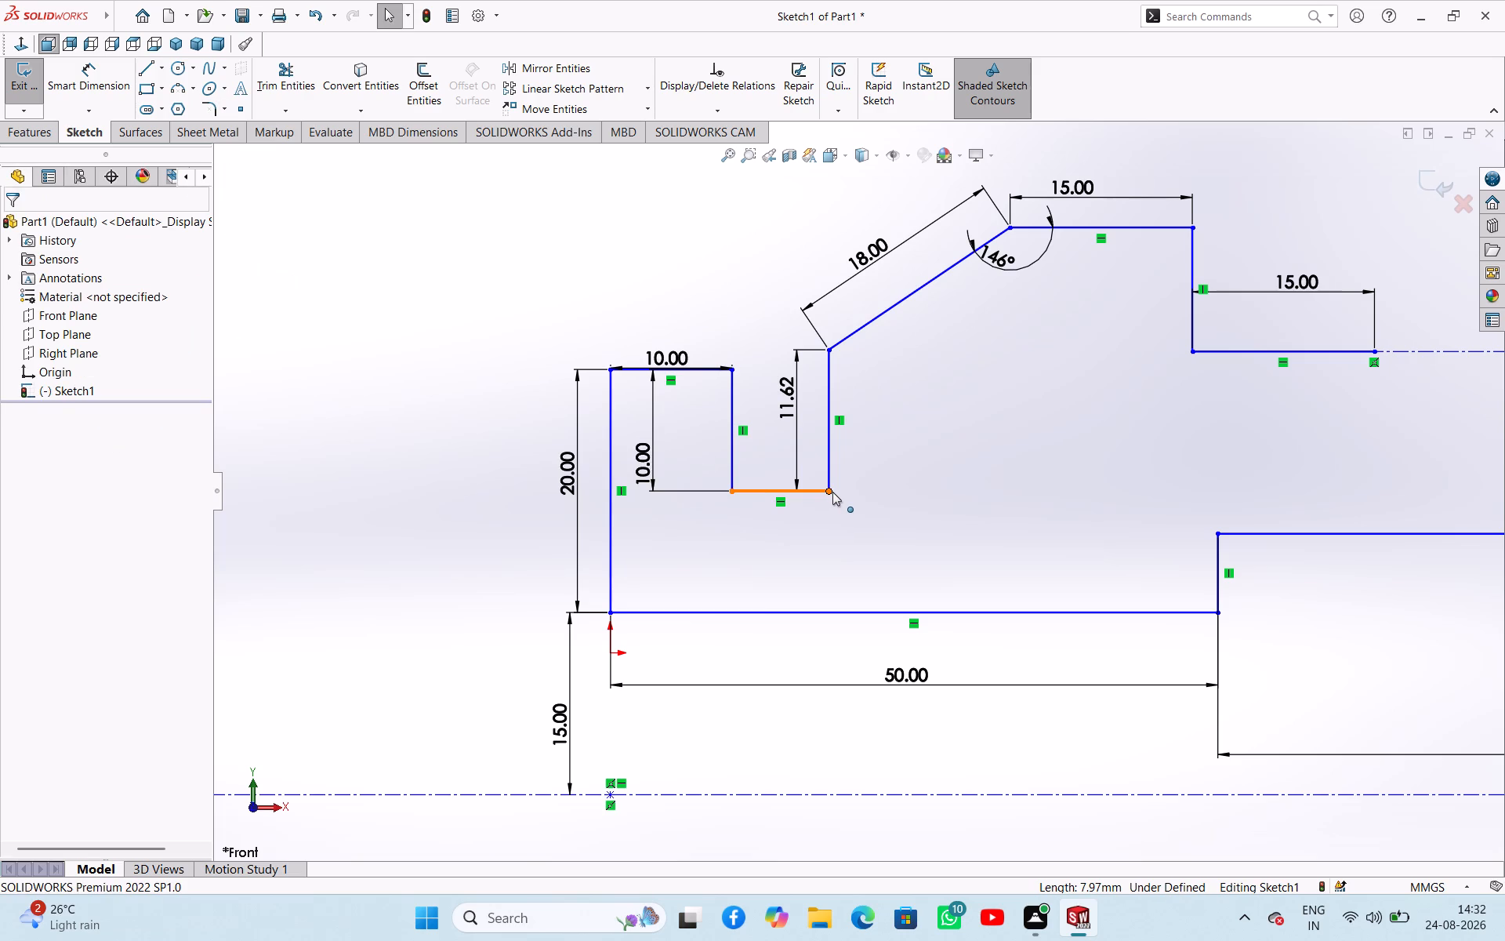
# Widen the groove by moving its bottom corner below the sloped segment freehand, away from the 10 mm wide step.
pyautogui.moveTo(833, 492); pyautogui.dragTo(886, 492)
pyautogui.click(473, 373)
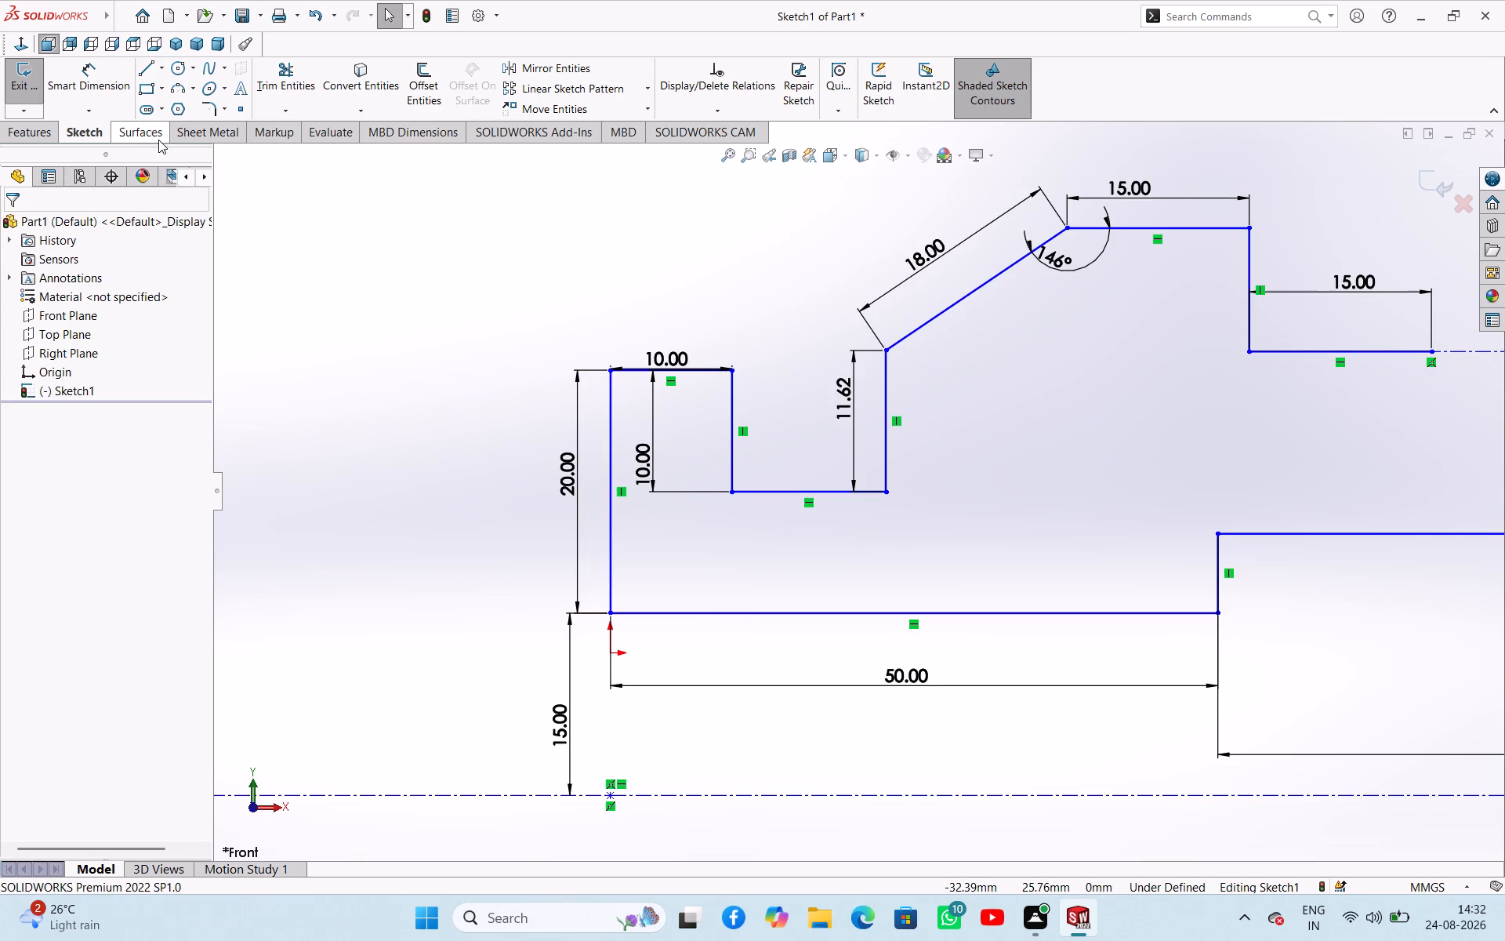
# Add a 10 mm sketch fillet between the groove's bottom line and the vertical wall below the sloped segment.
pyautogui.click(208, 115)
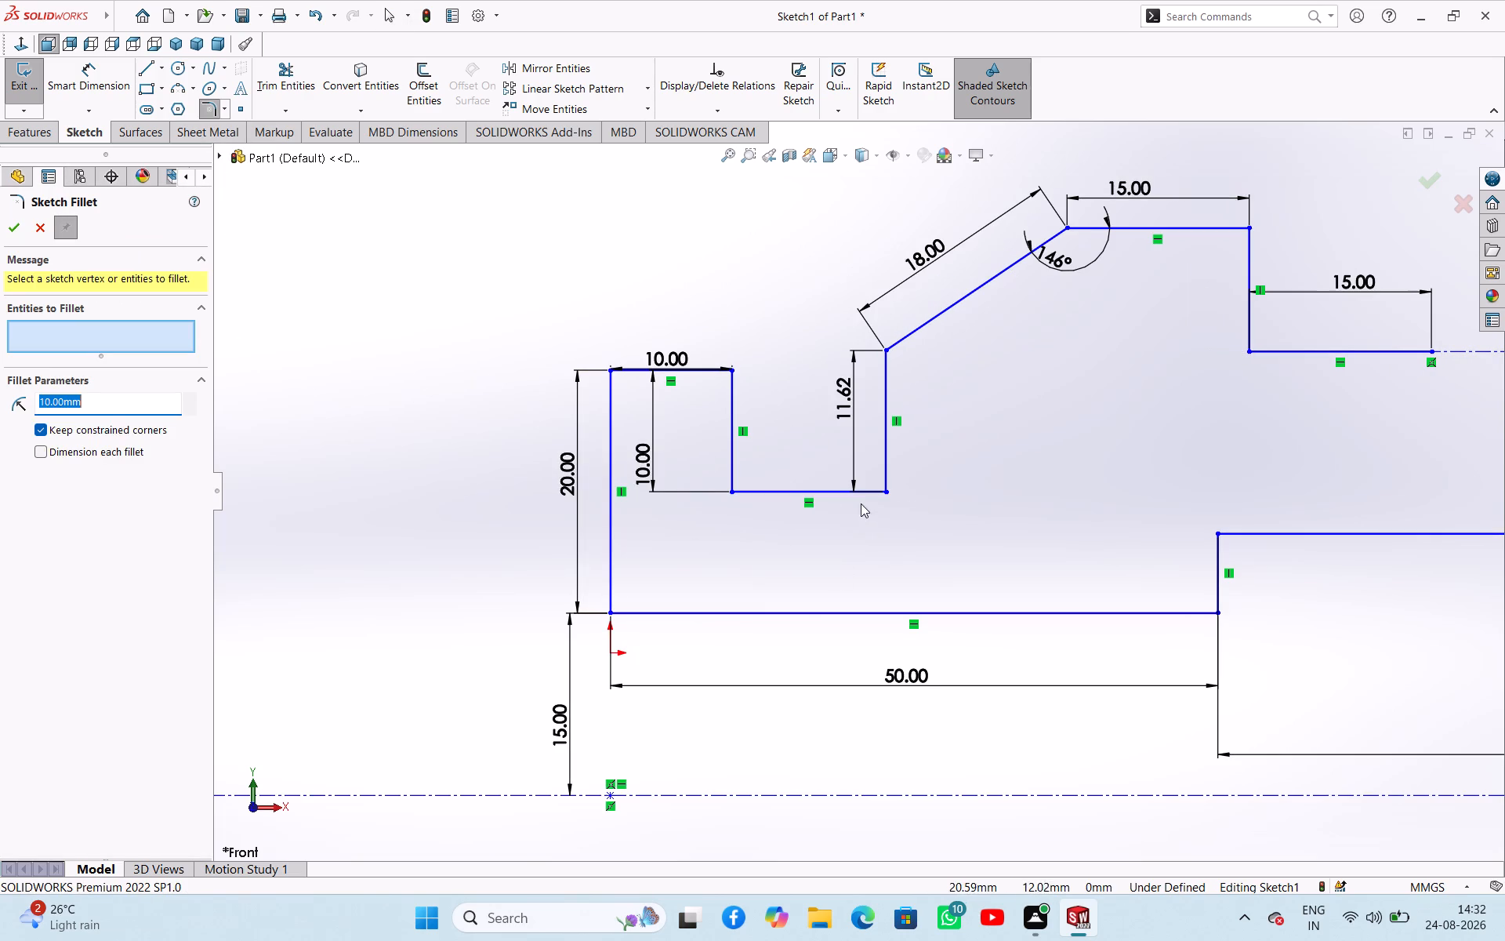
pyautogui.click(857, 491)
pyautogui.click(886, 467)
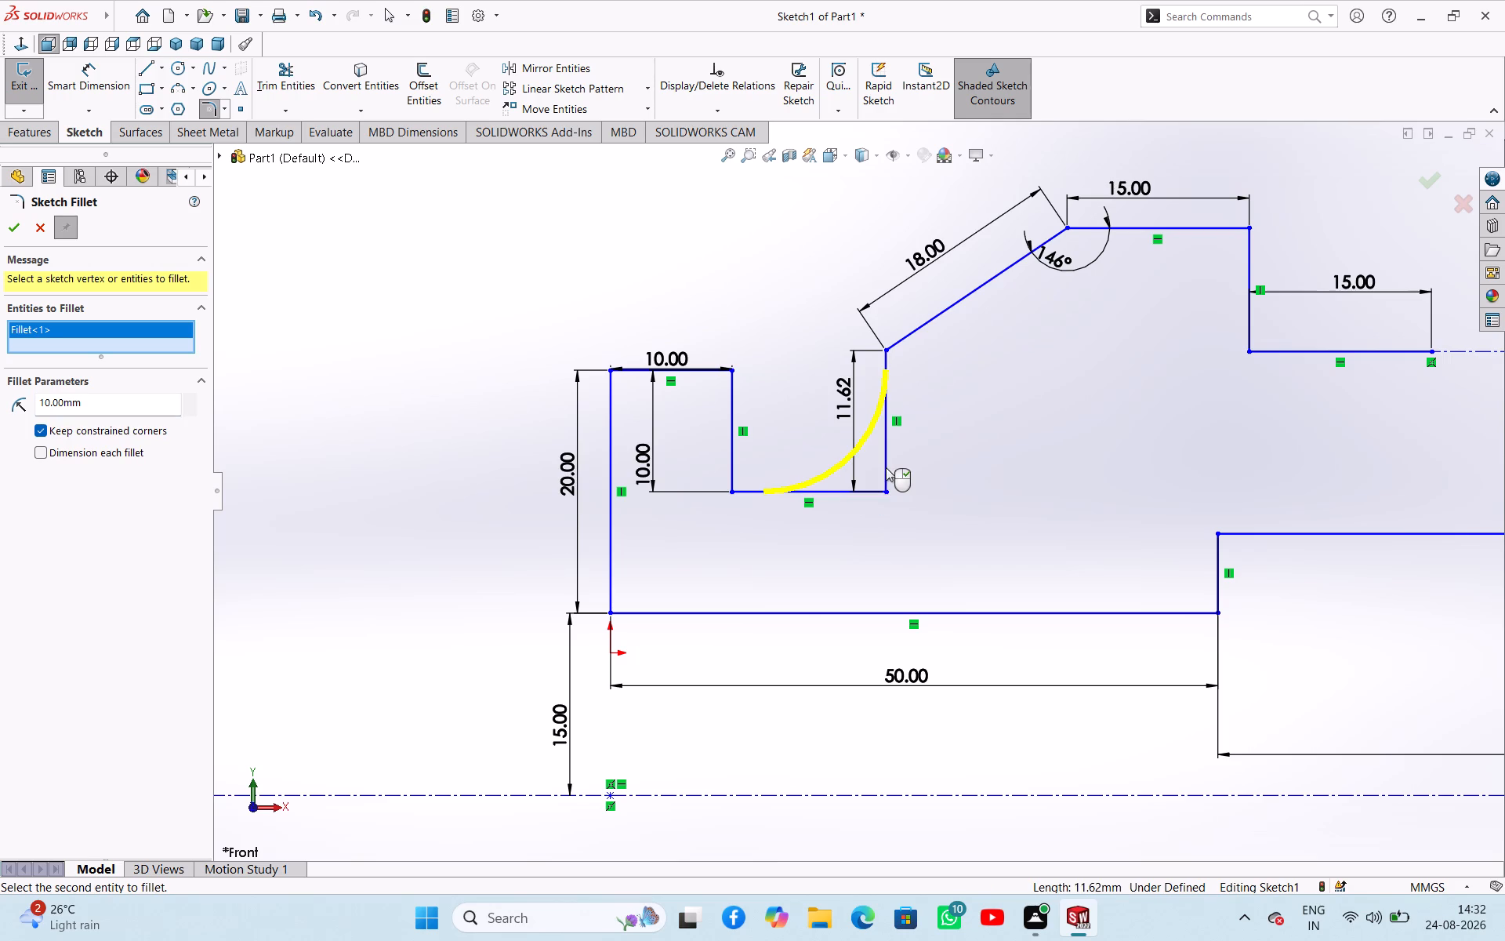
pyautogui.click(19, 229)
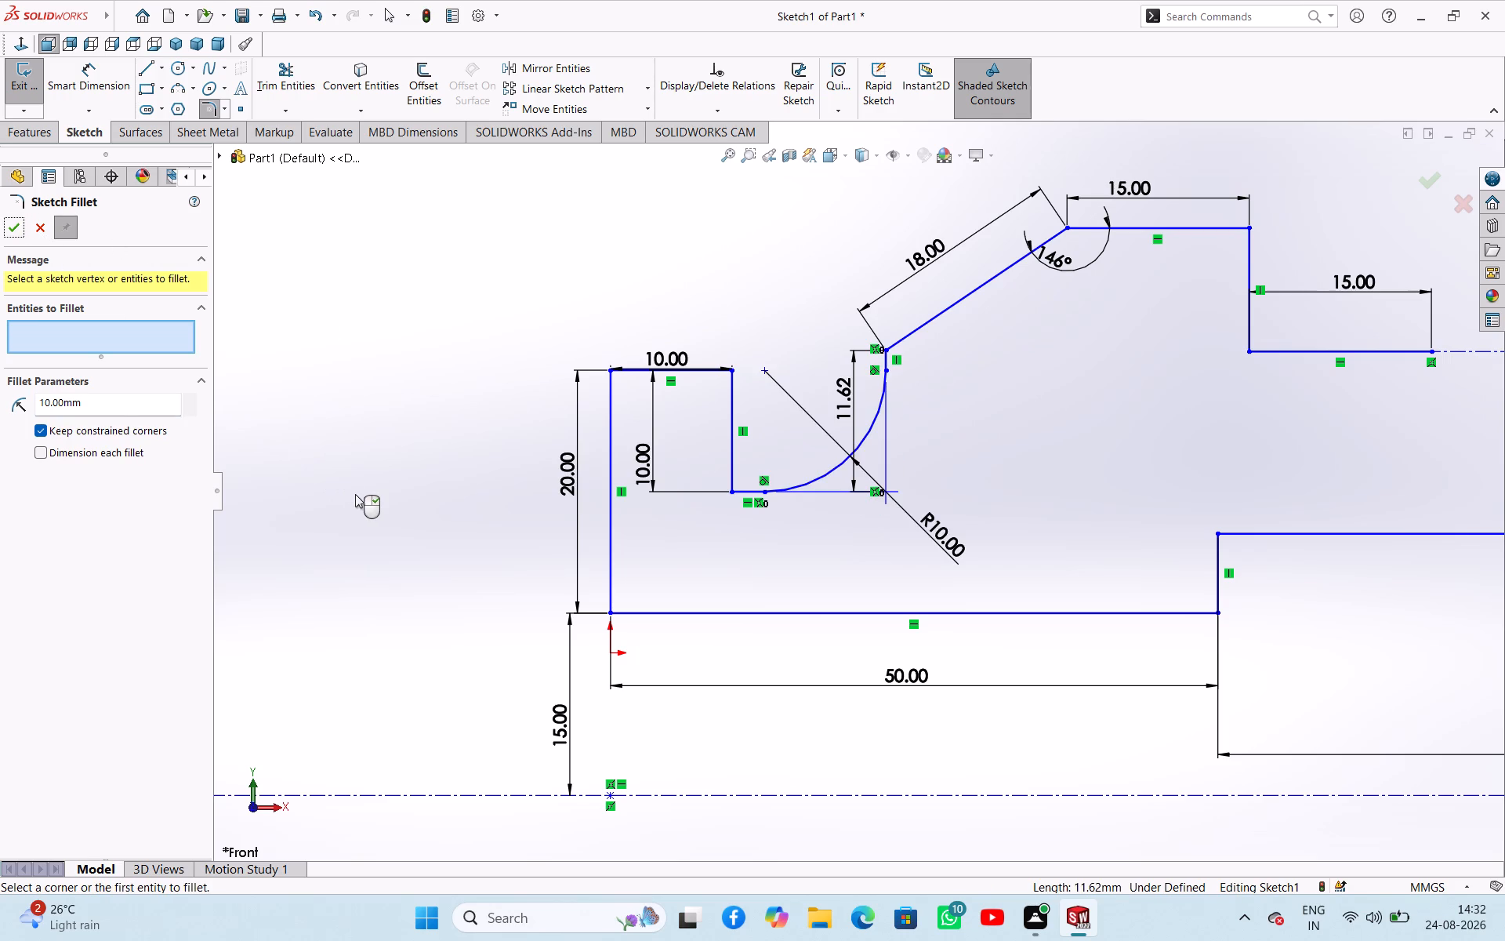
pyautogui.rightClick(367, 443)
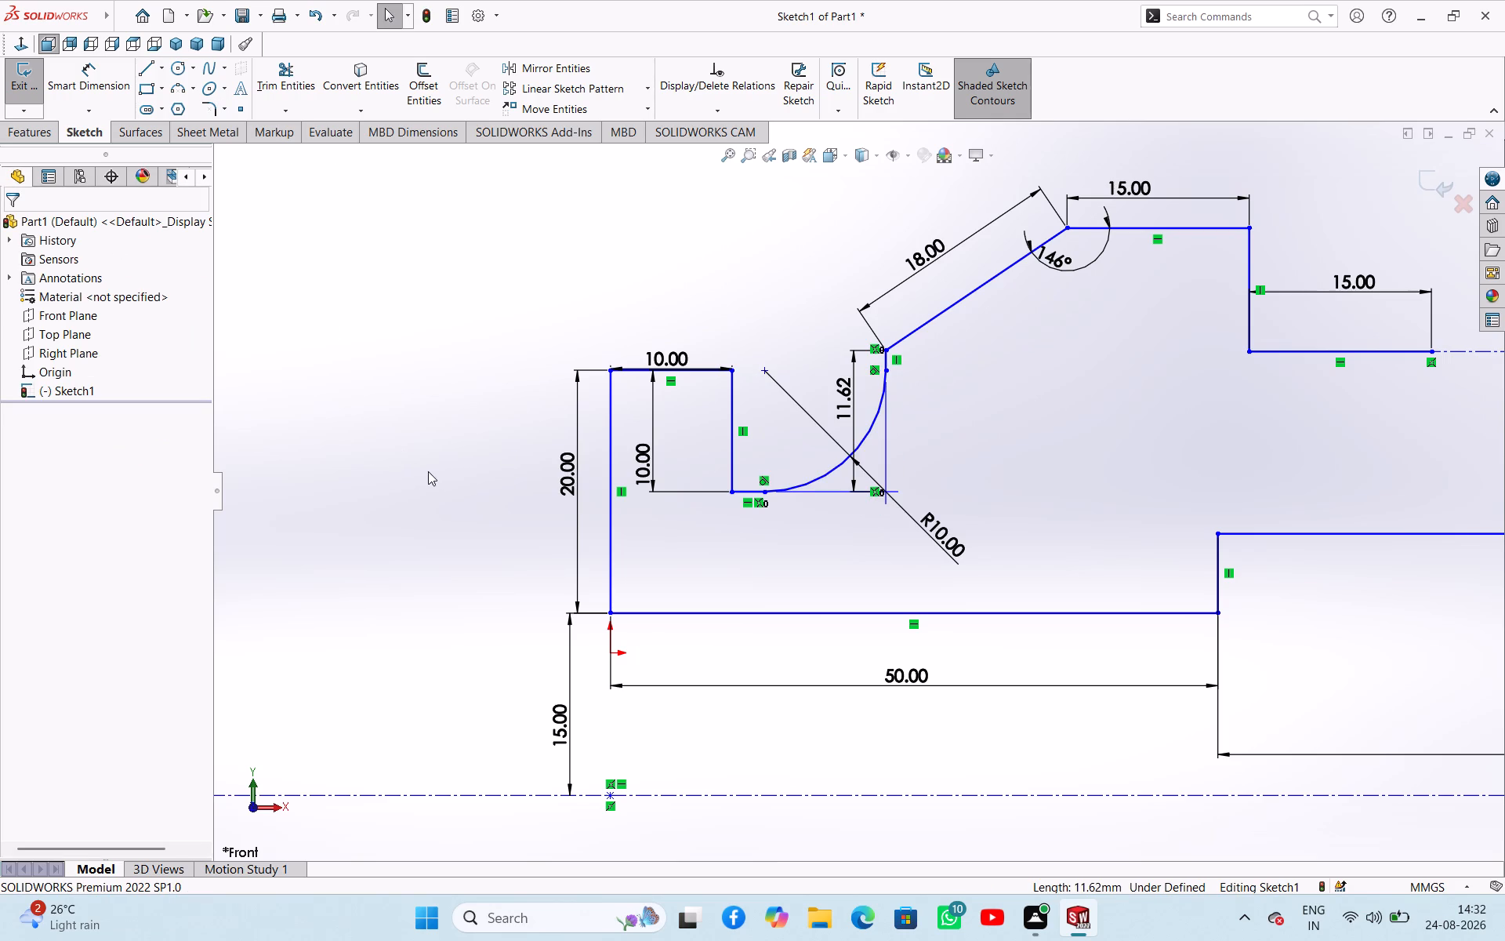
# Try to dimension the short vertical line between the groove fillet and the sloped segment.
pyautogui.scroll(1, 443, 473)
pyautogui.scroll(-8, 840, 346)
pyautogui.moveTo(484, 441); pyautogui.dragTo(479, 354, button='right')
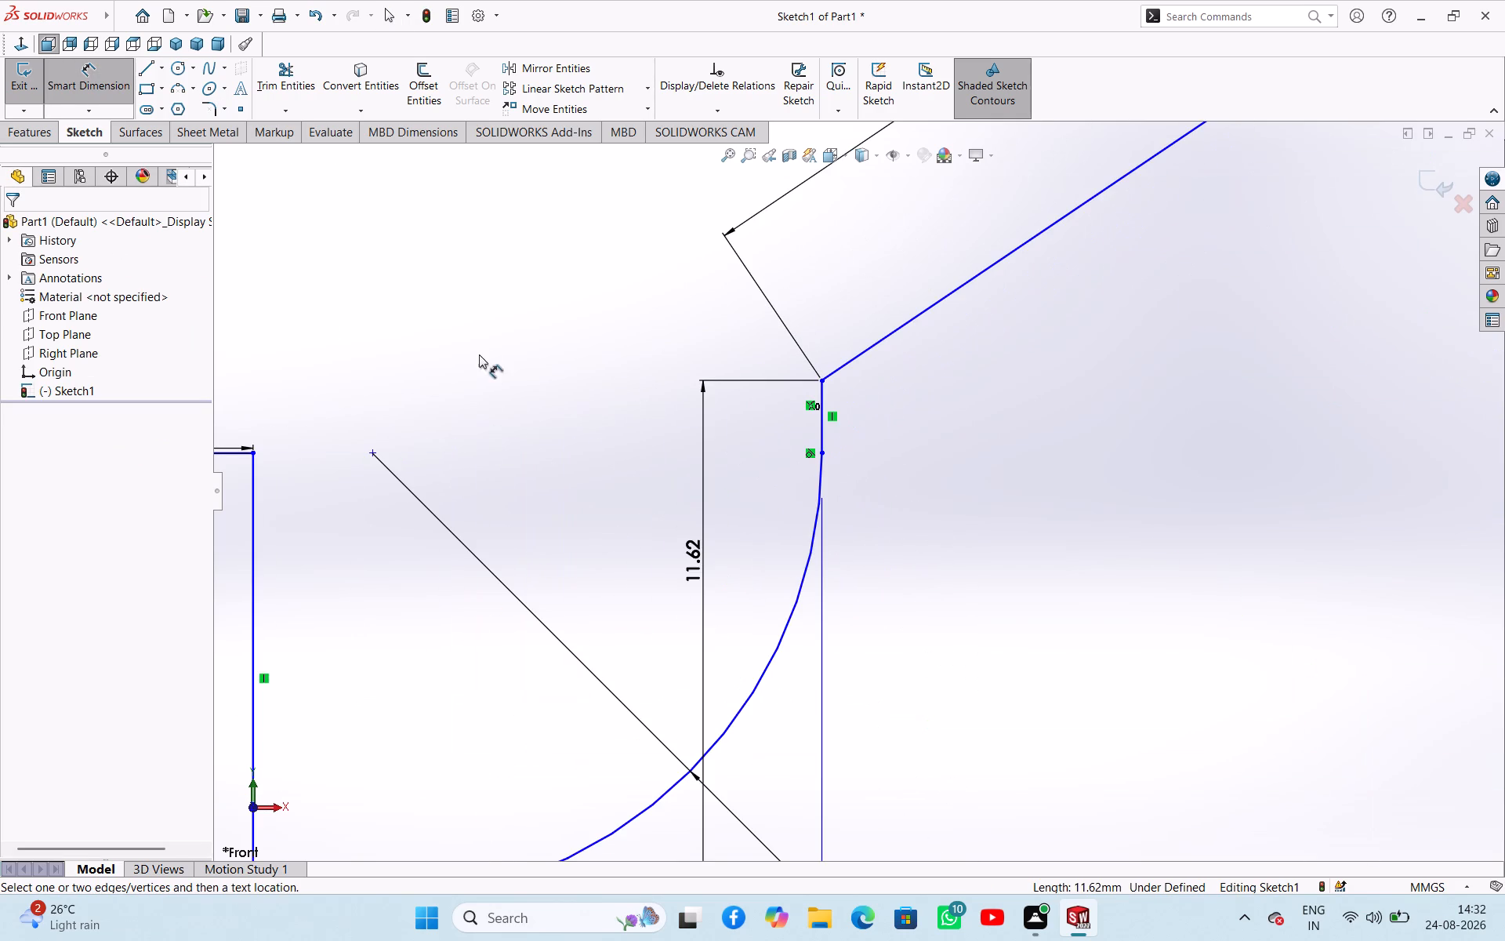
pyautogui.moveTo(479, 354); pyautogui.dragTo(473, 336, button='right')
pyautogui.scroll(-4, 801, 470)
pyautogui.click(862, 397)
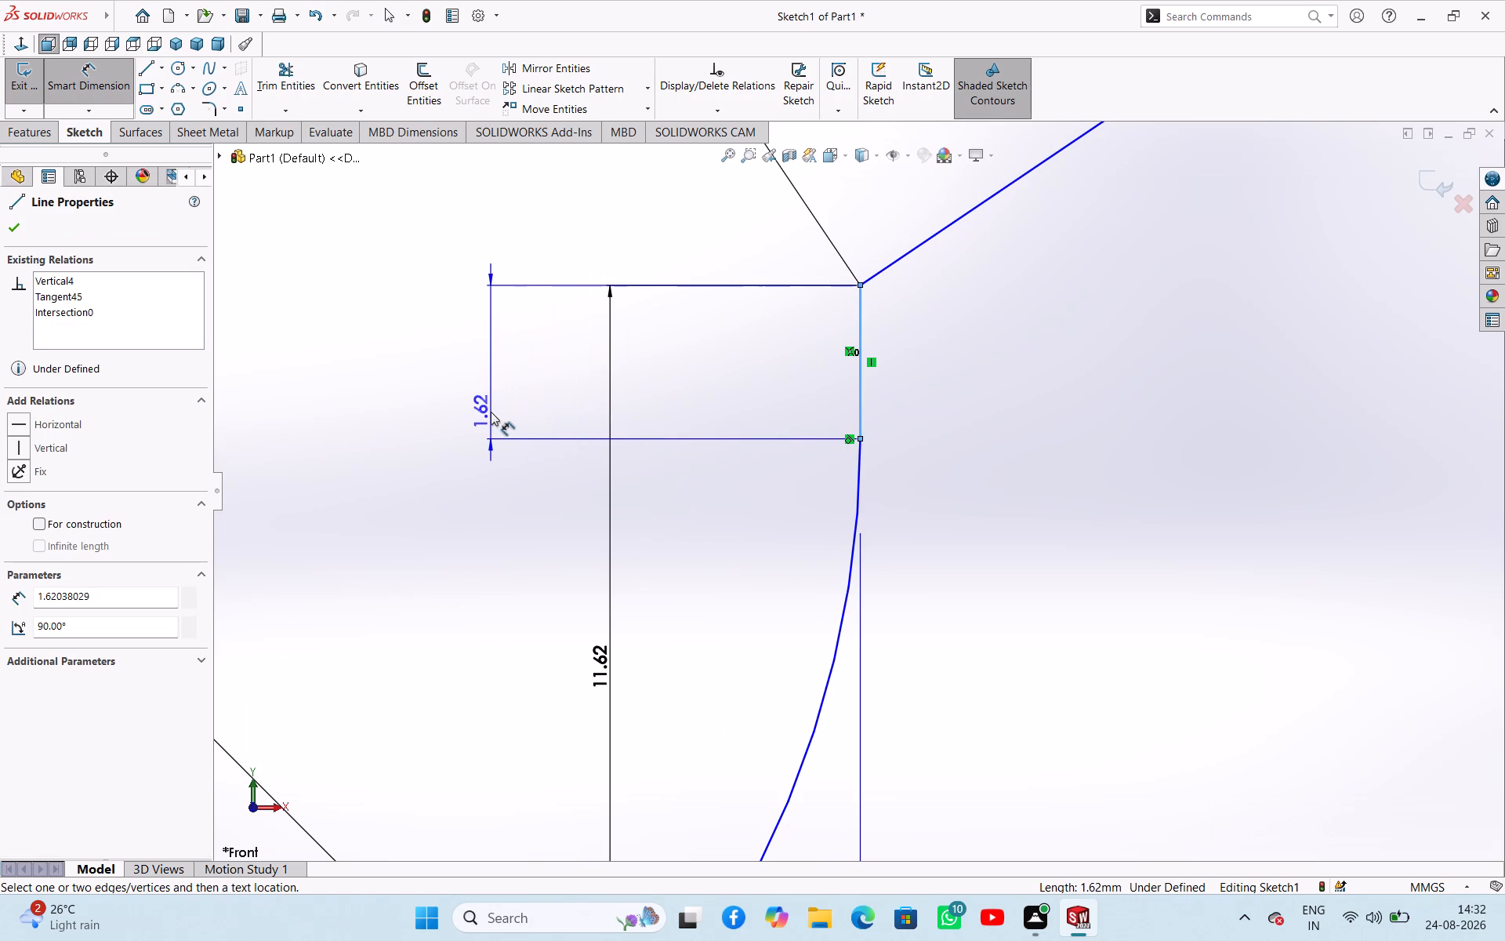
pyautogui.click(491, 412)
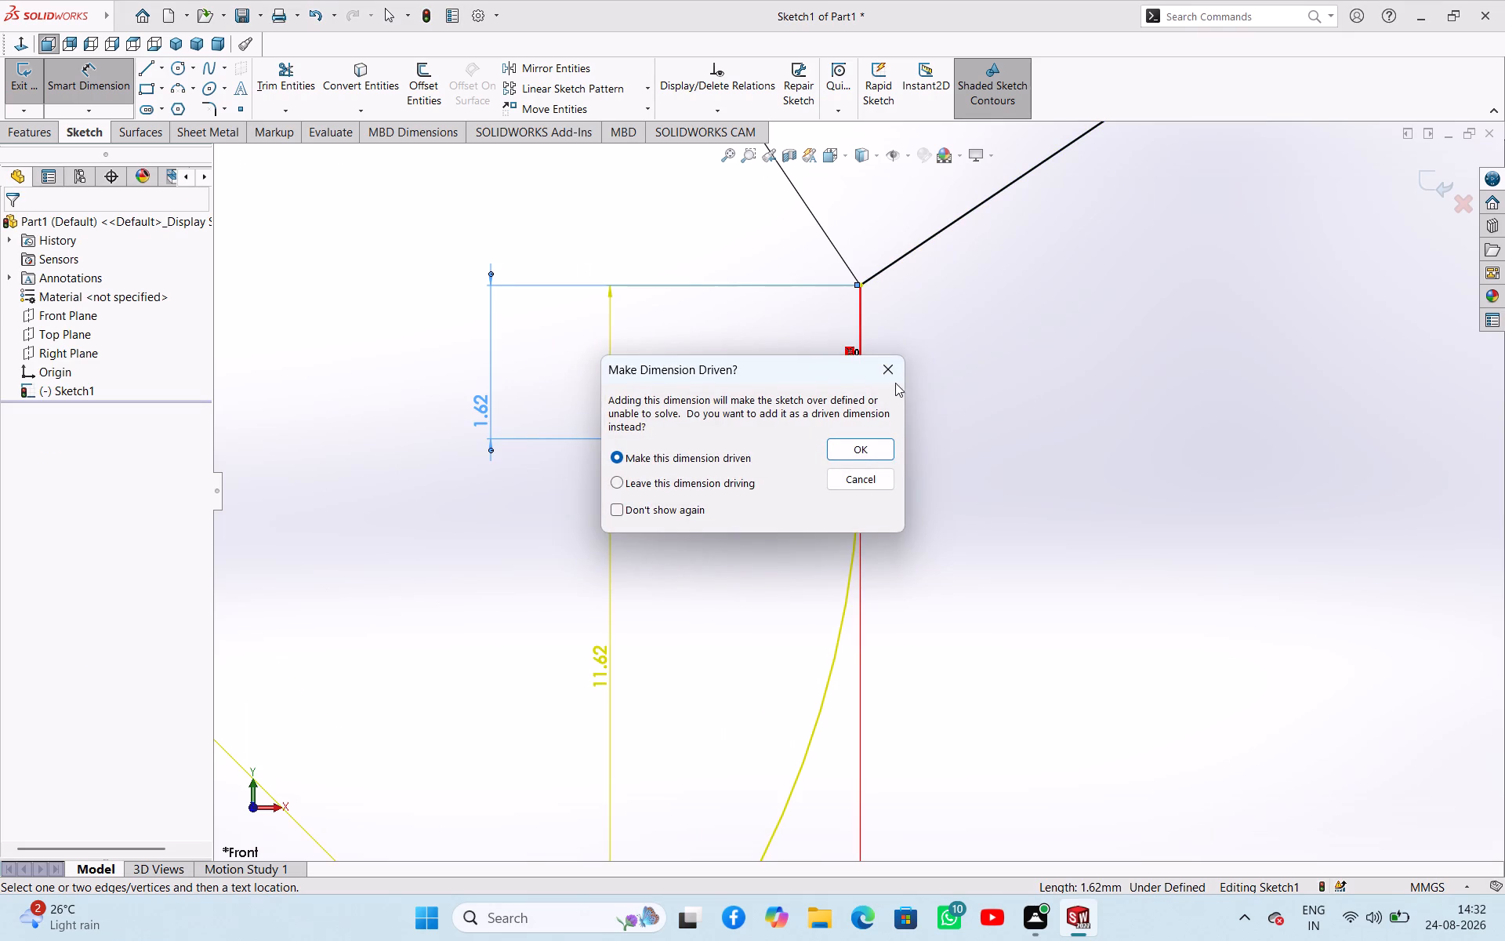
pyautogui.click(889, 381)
# Delete the 11.62 mm height dimension of the groove wall below the sloped segment.
pyautogui.scroll(3, 872, 370)
pyautogui.scroll(3, 841, 490)
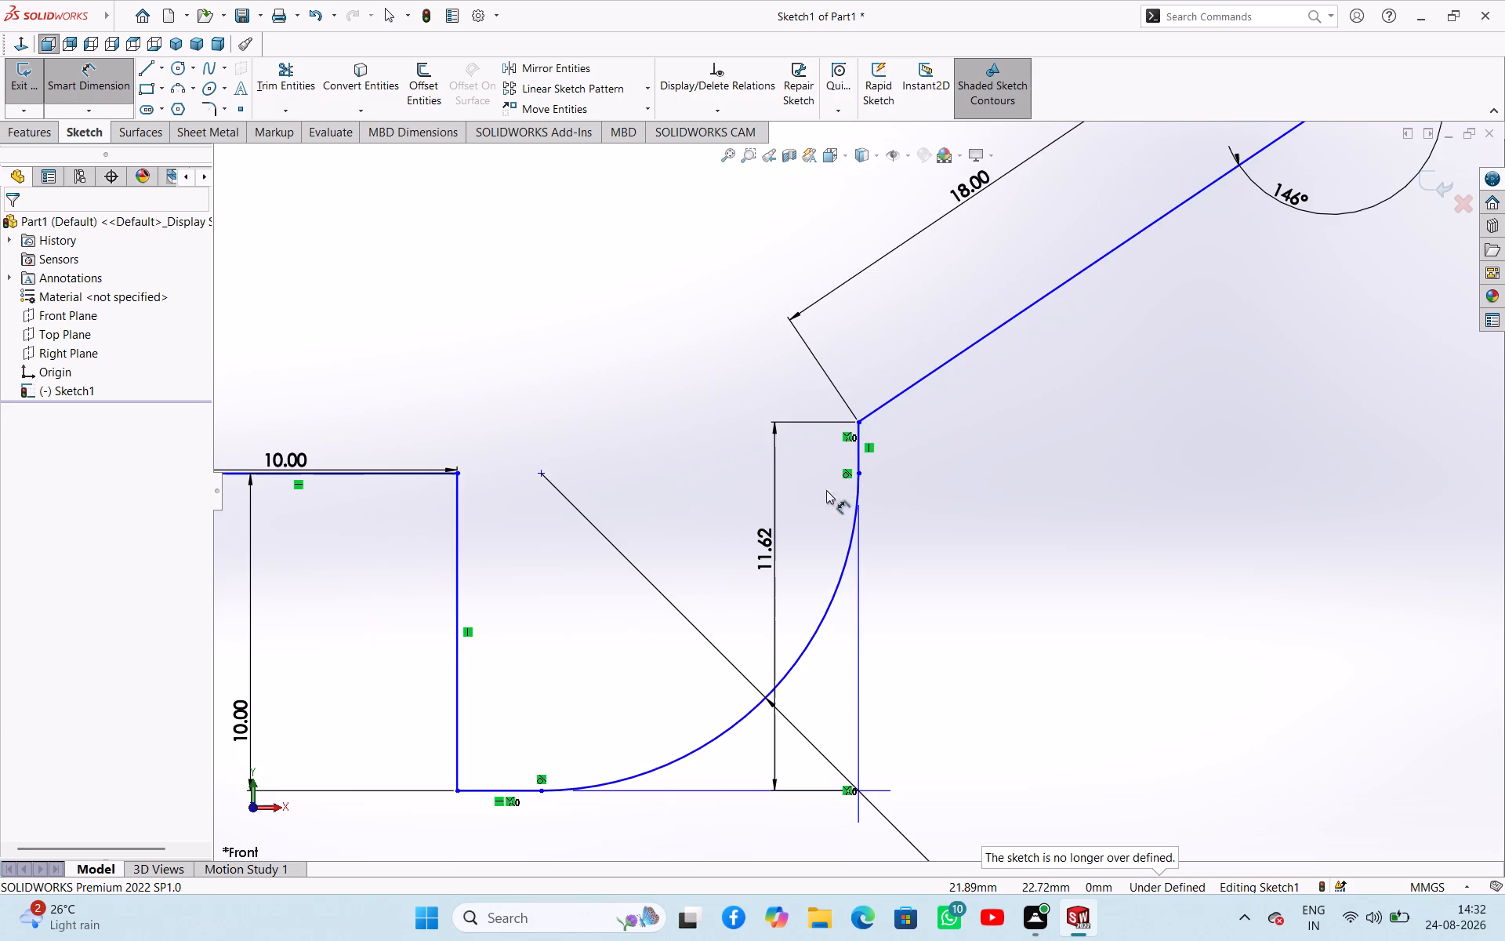
pyautogui.click(774, 542)
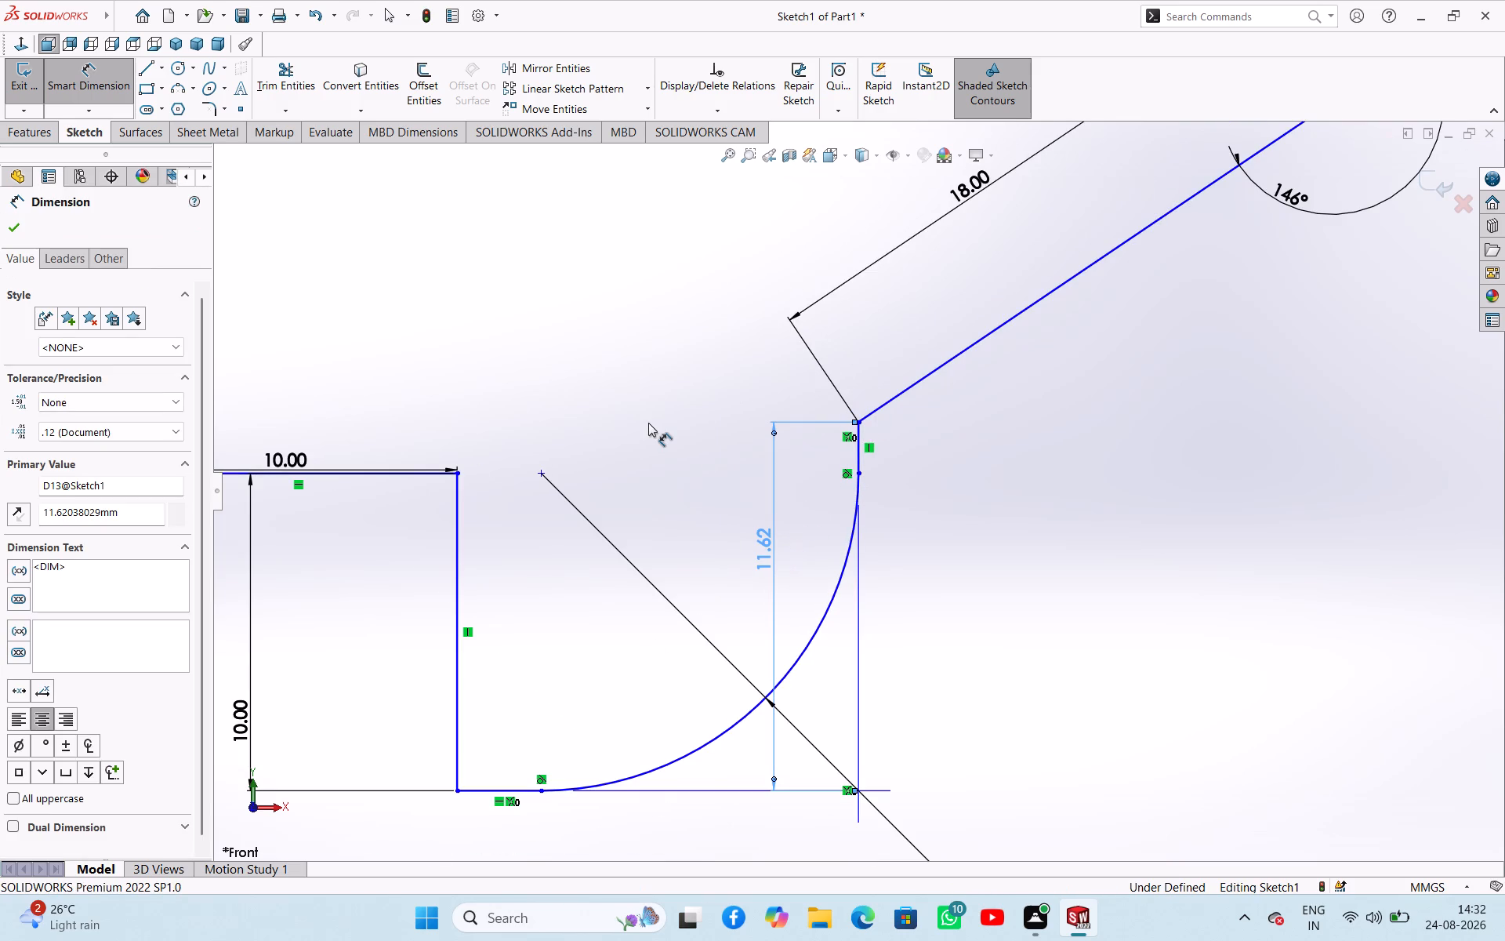
pyautogui.press('Delete')
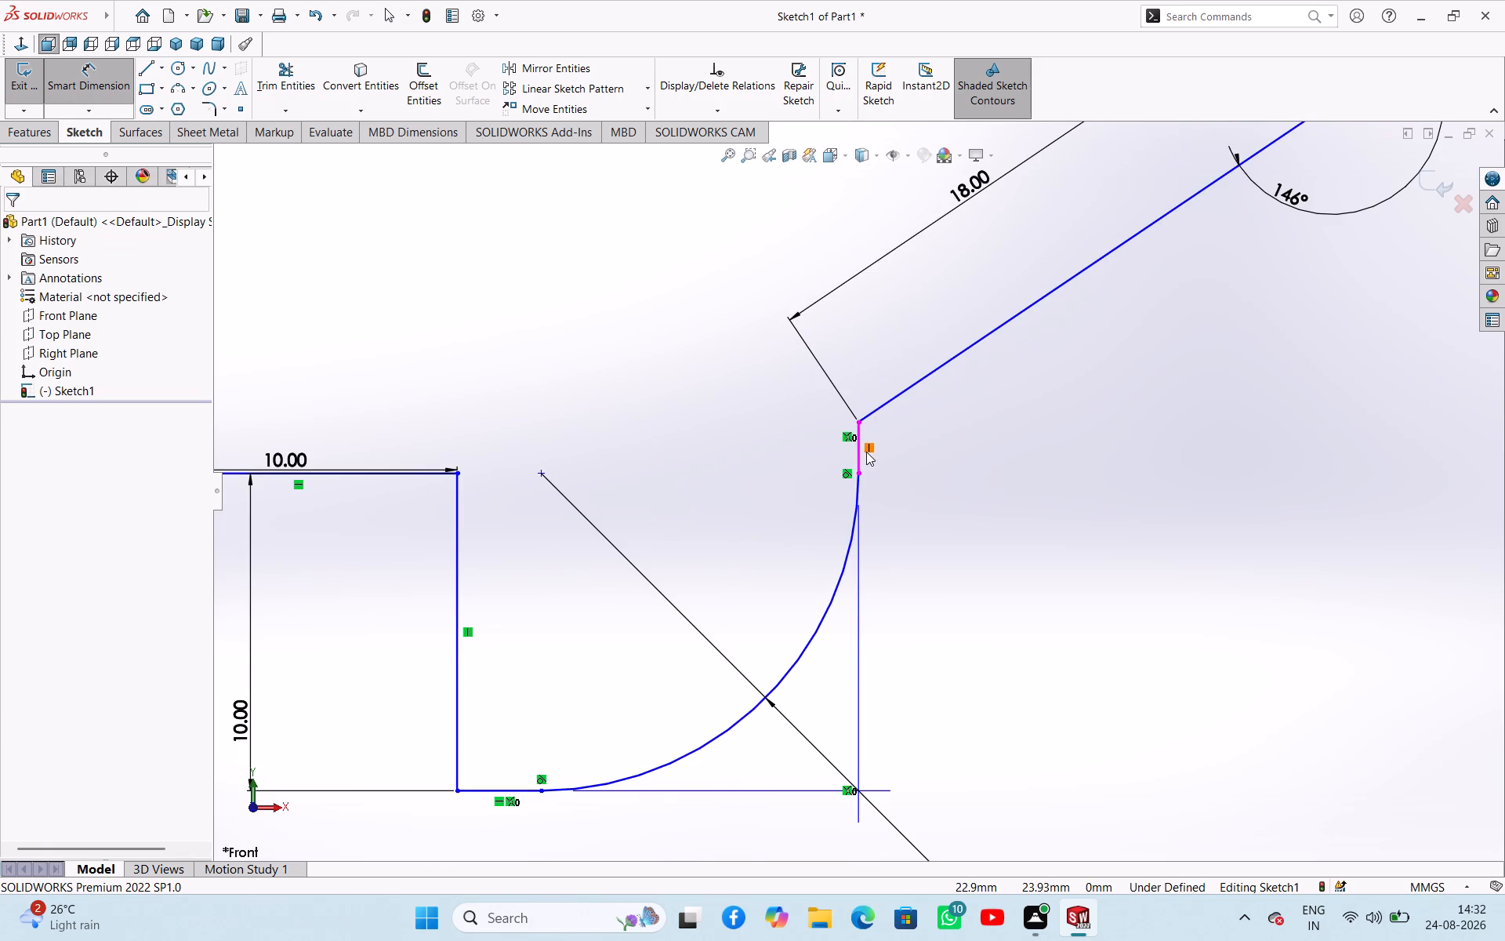
# Dimension the short vertical line between the groove fillet and the sloped segment, setting its length to 21.3 mm.
pyautogui.click(864, 451)
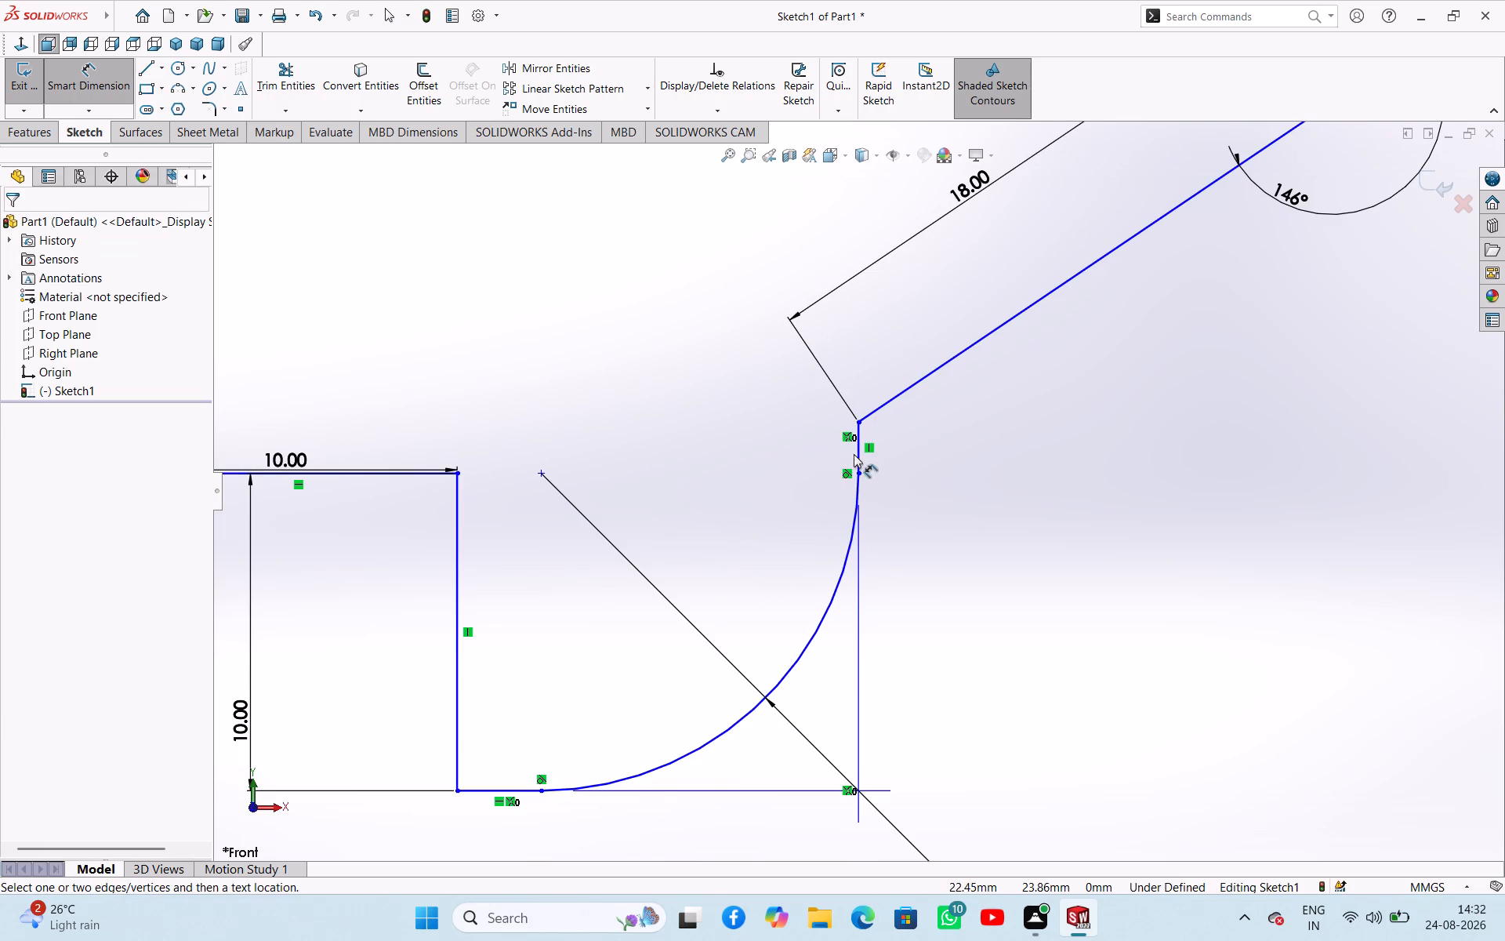
pyautogui.click(855, 453)
pyautogui.click(734, 450)
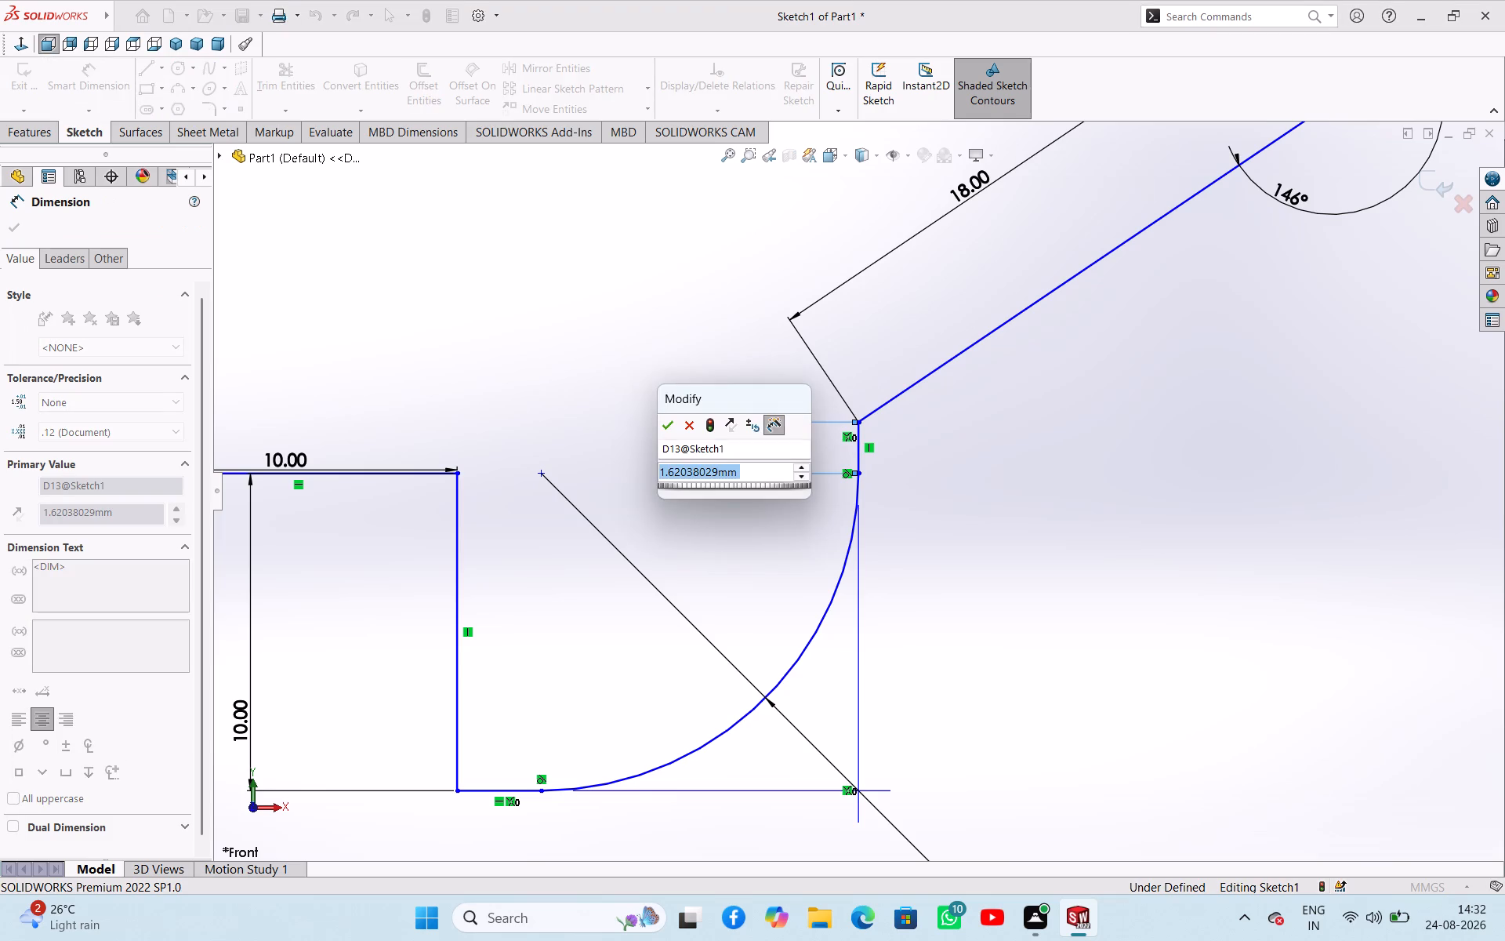
pyautogui.write('21.3')
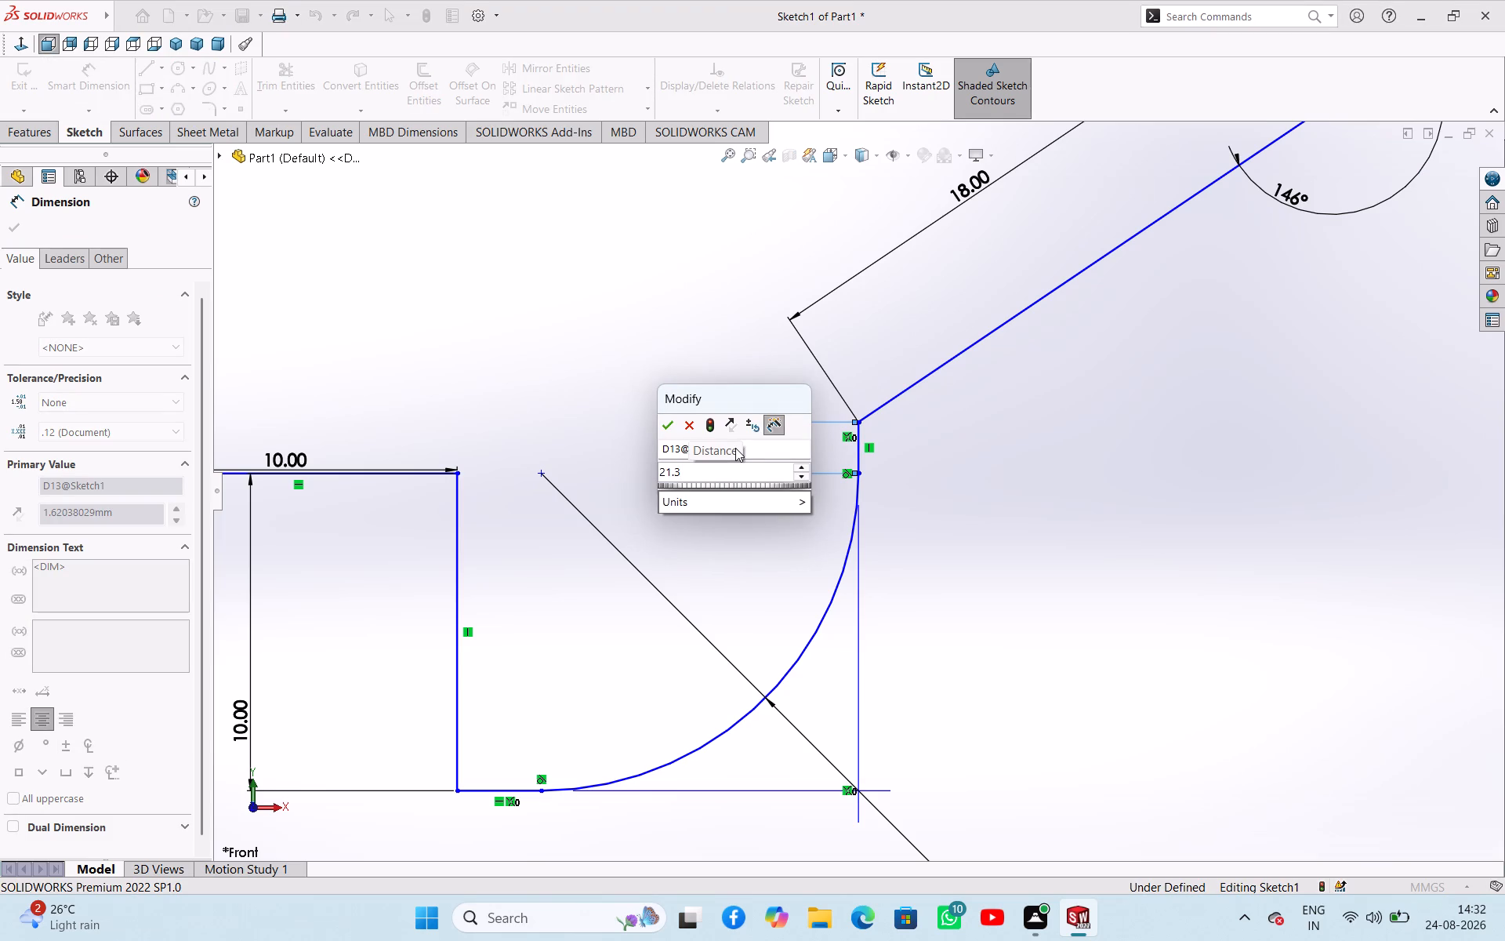
pyautogui.press('Return')
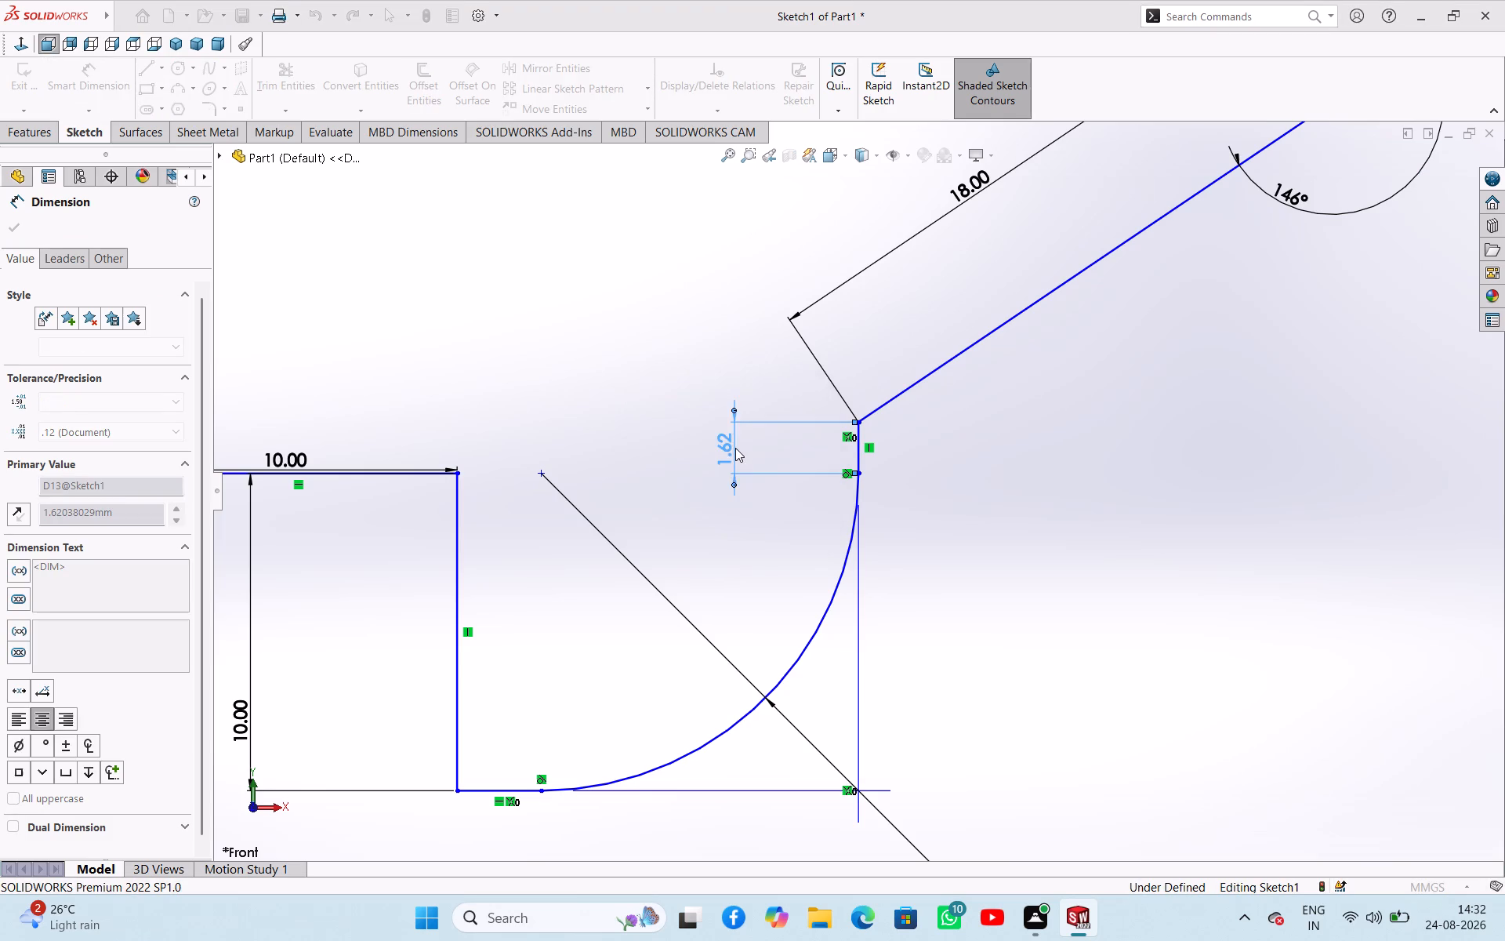
pyautogui.scroll(9, 923, 423)
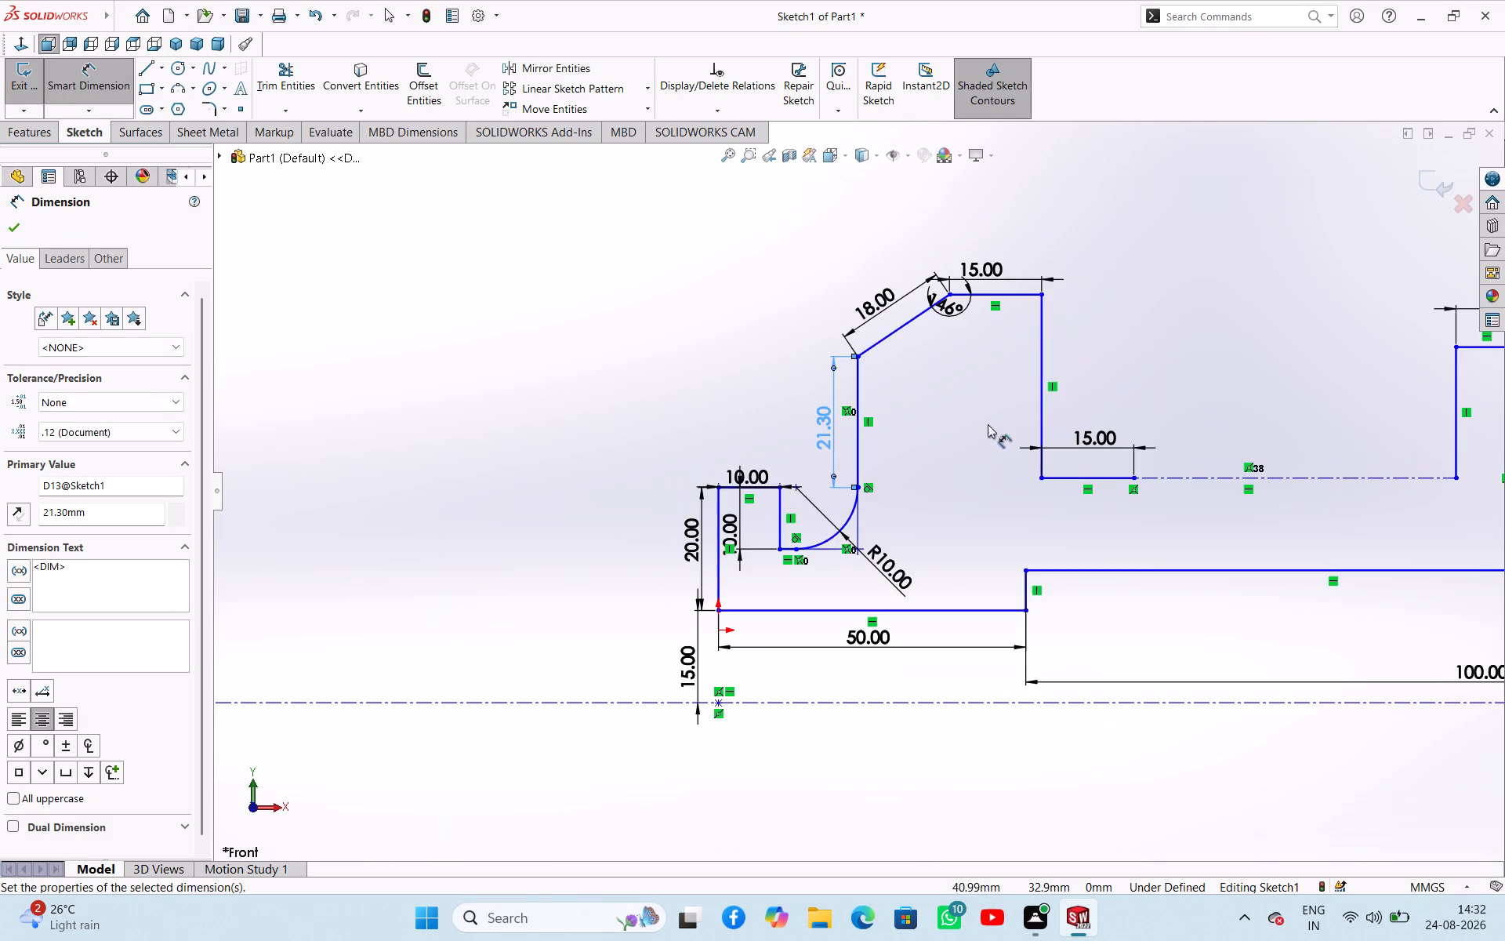
# Dimension the short horizontal line at the groove bottom between the groove wall and the fillet, setting its length to 5 mm.
pyautogui.scroll(-5, 1043, 429)
pyautogui.scroll(6, 1054, 452)
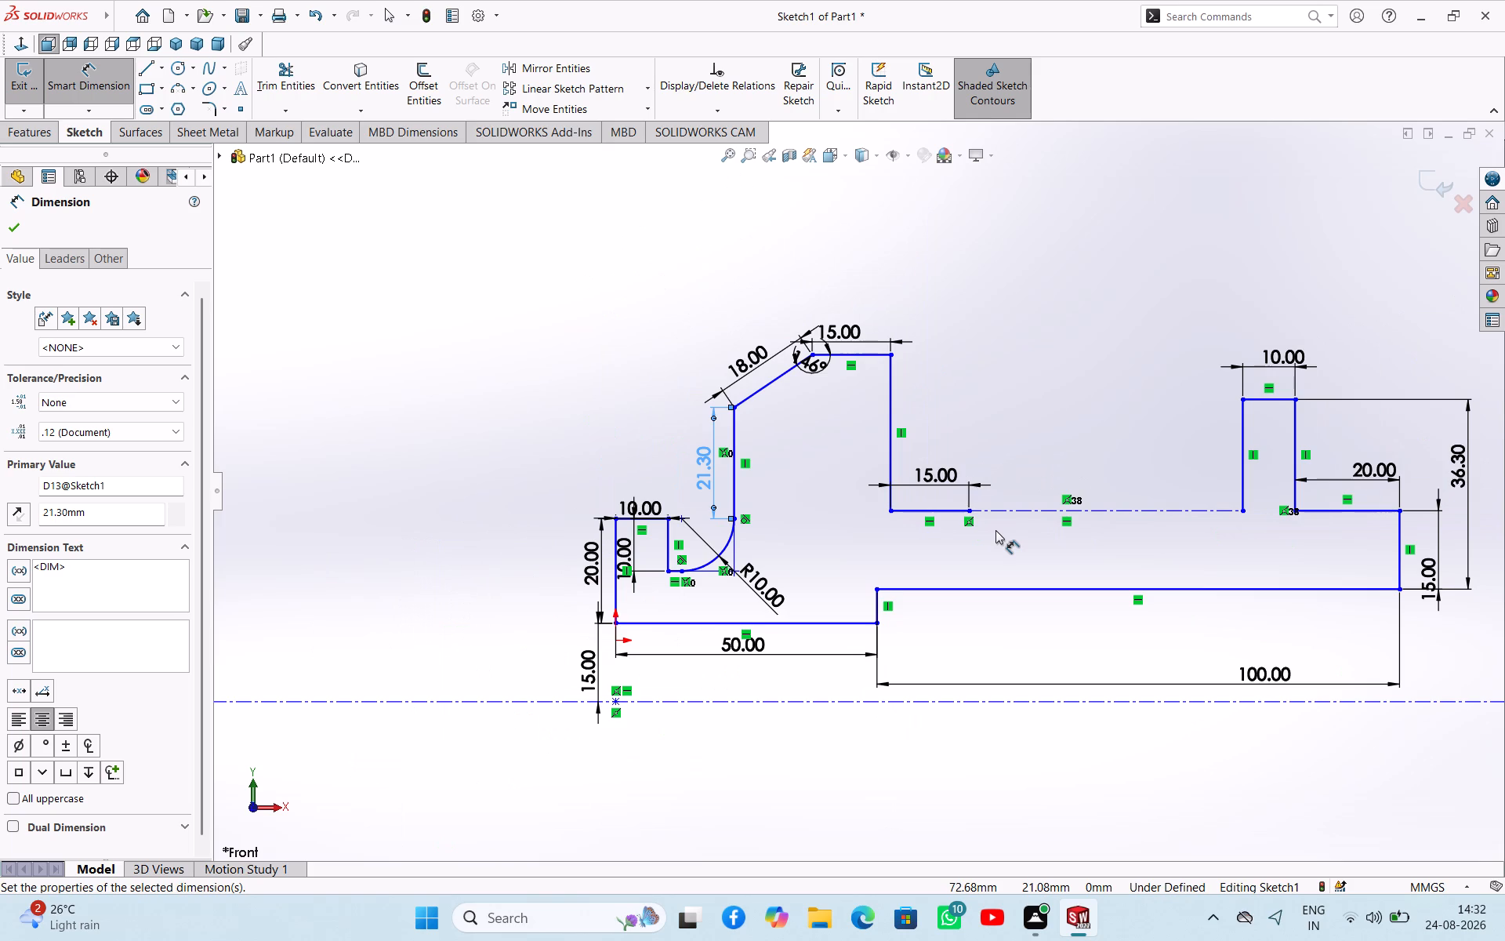
pyautogui.scroll(2, 995, 530)
pyautogui.scroll(-5, 771, 562)
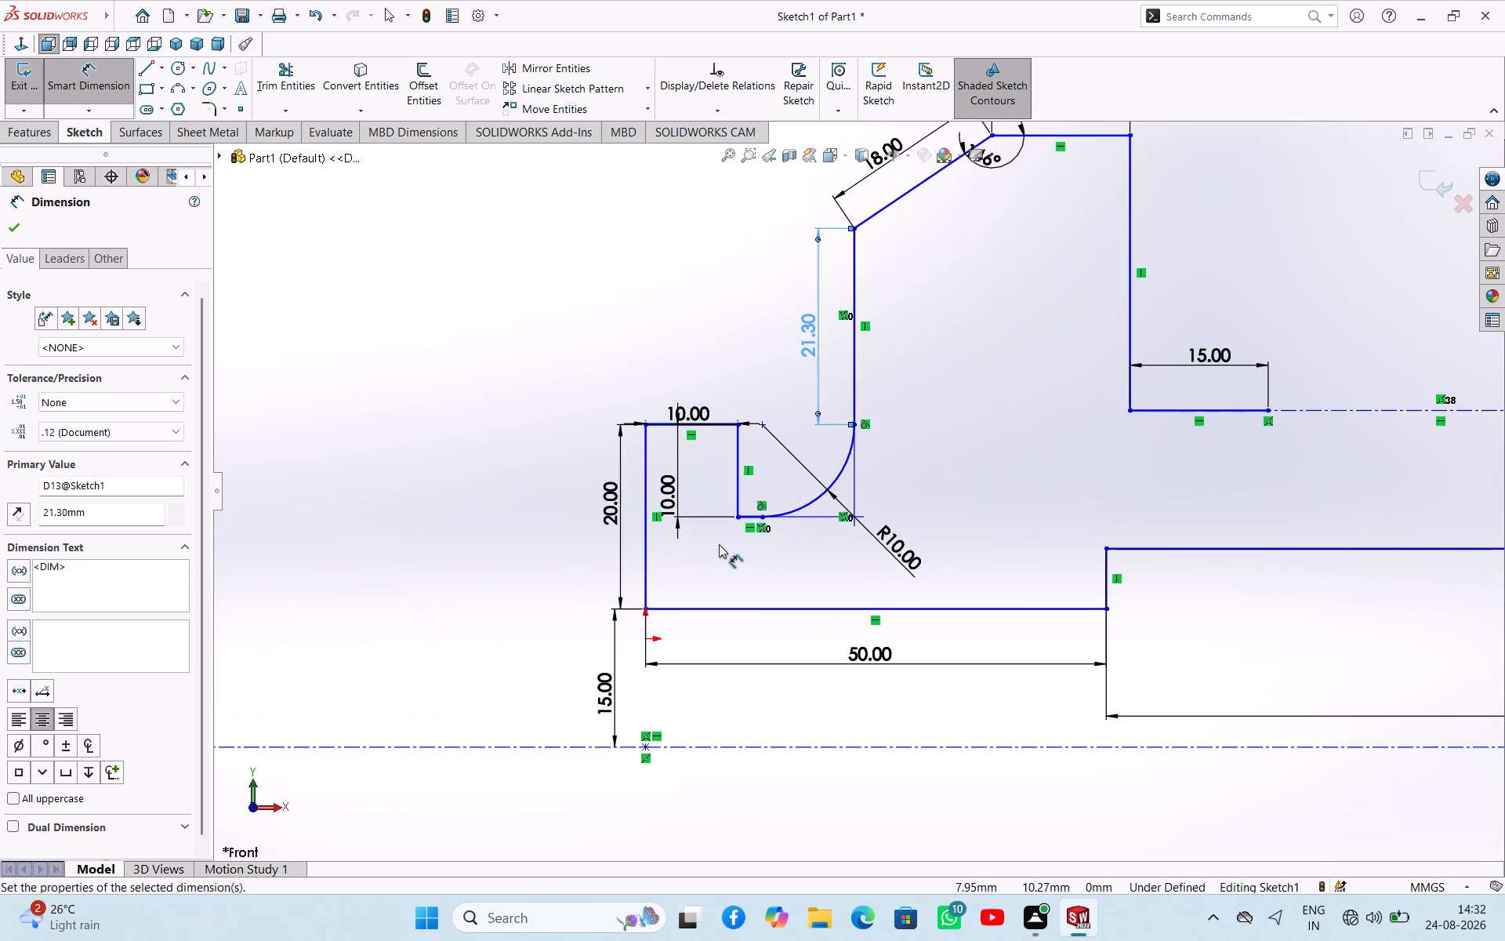
pyautogui.scroll(1, 719, 544)
pyautogui.scroll(-1, 740, 530)
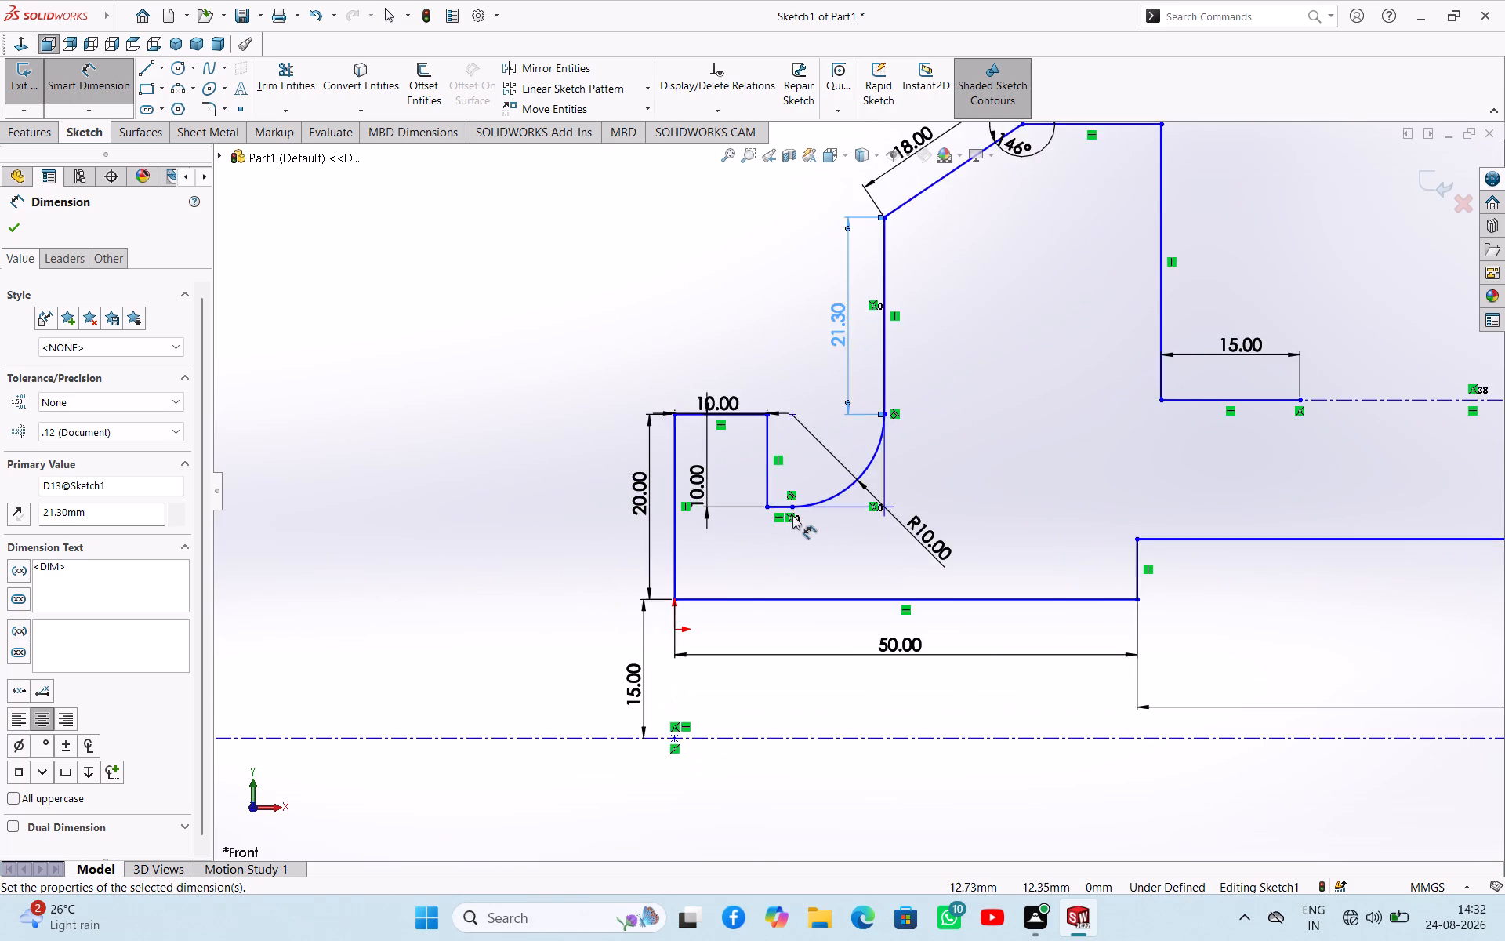
pyautogui.scroll(-5, 793, 511)
pyautogui.click(789, 496)
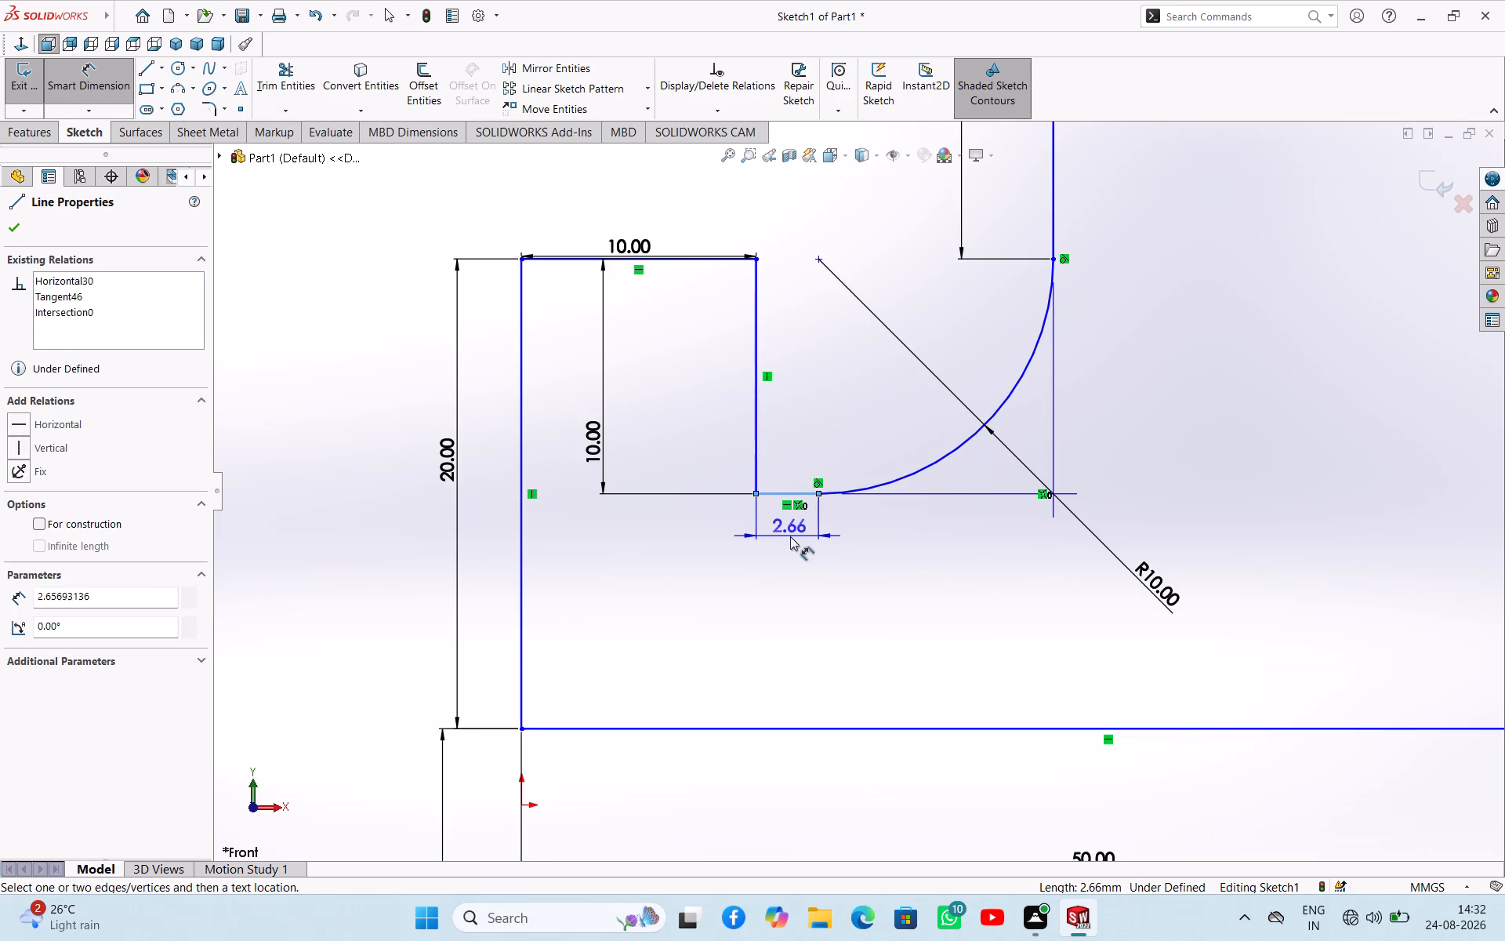
pyautogui.click(791, 537)
pyautogui.press('5')
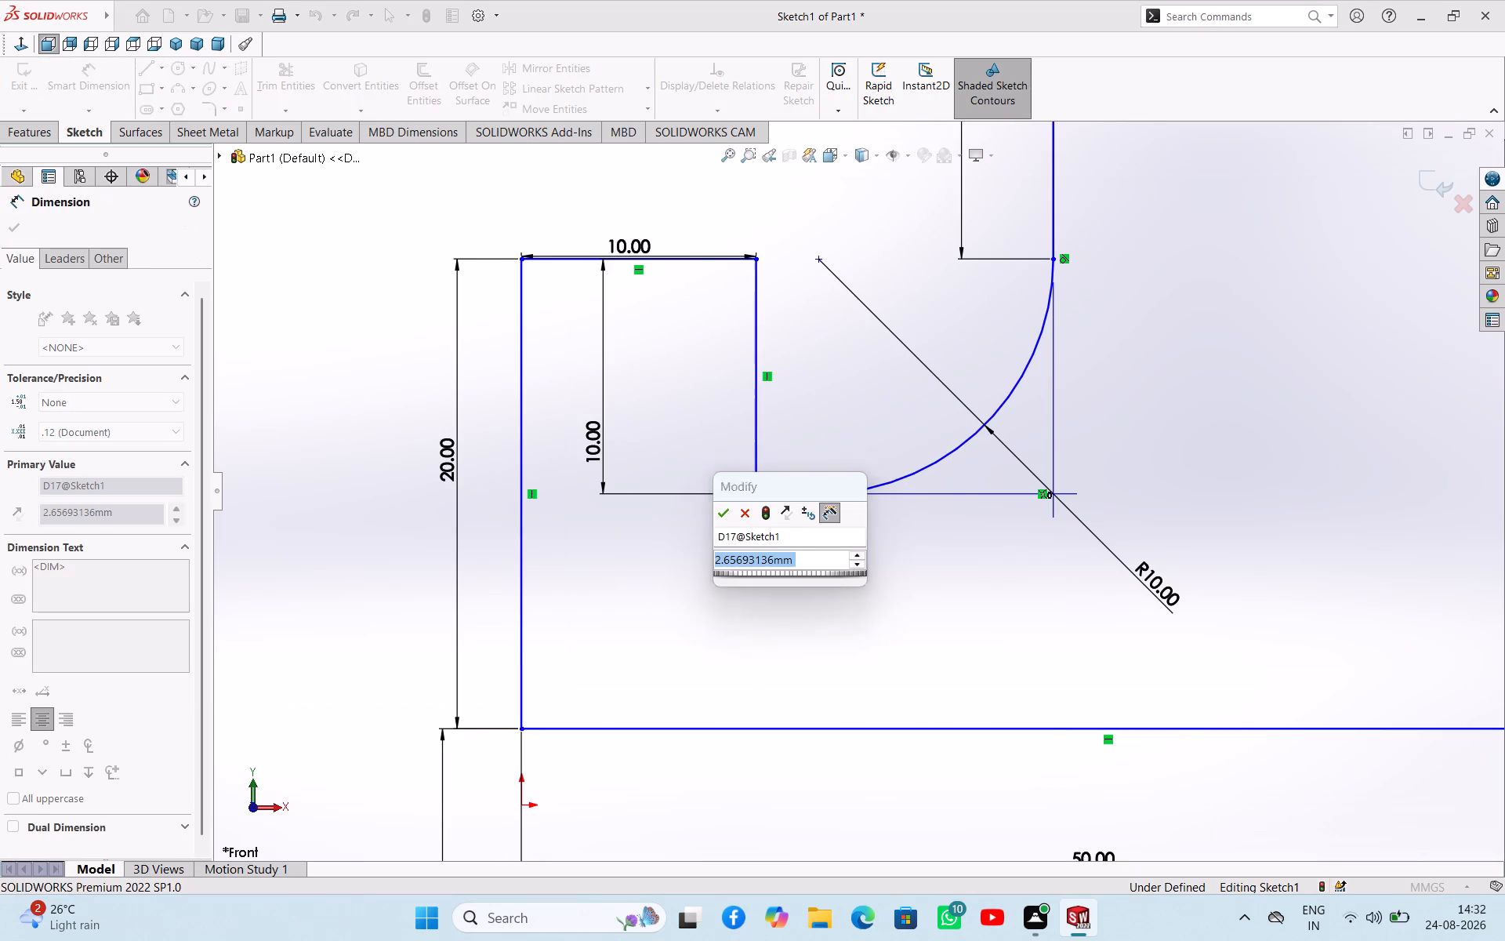
pyautogui.press('Return')
pyautogui.scroll(5, 806, 467)
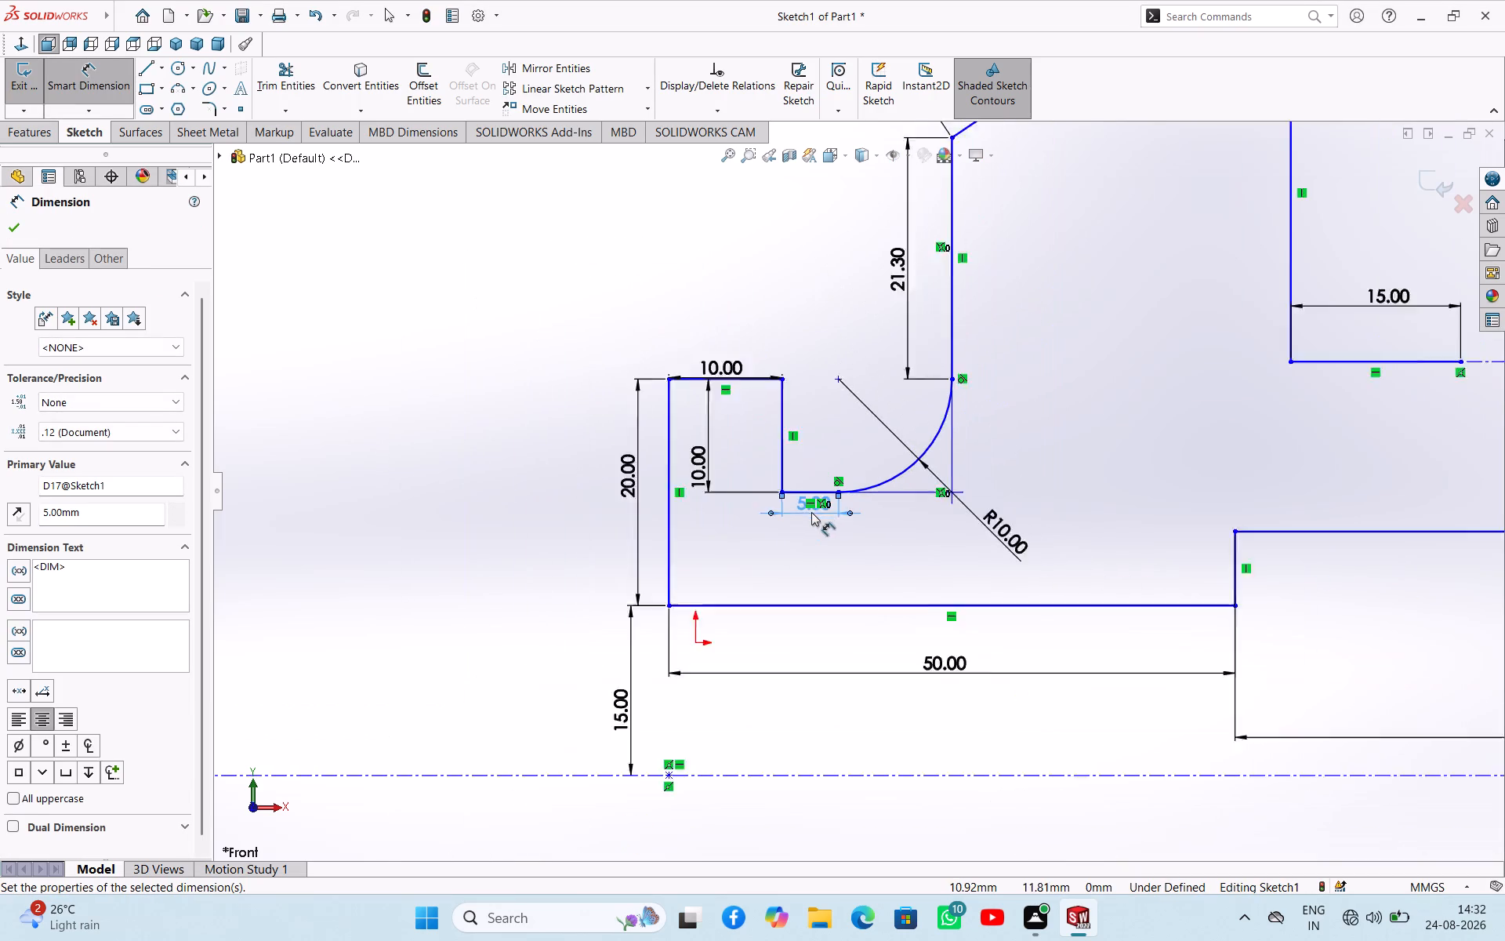
pyautogui.scroll(1, 811, 512)
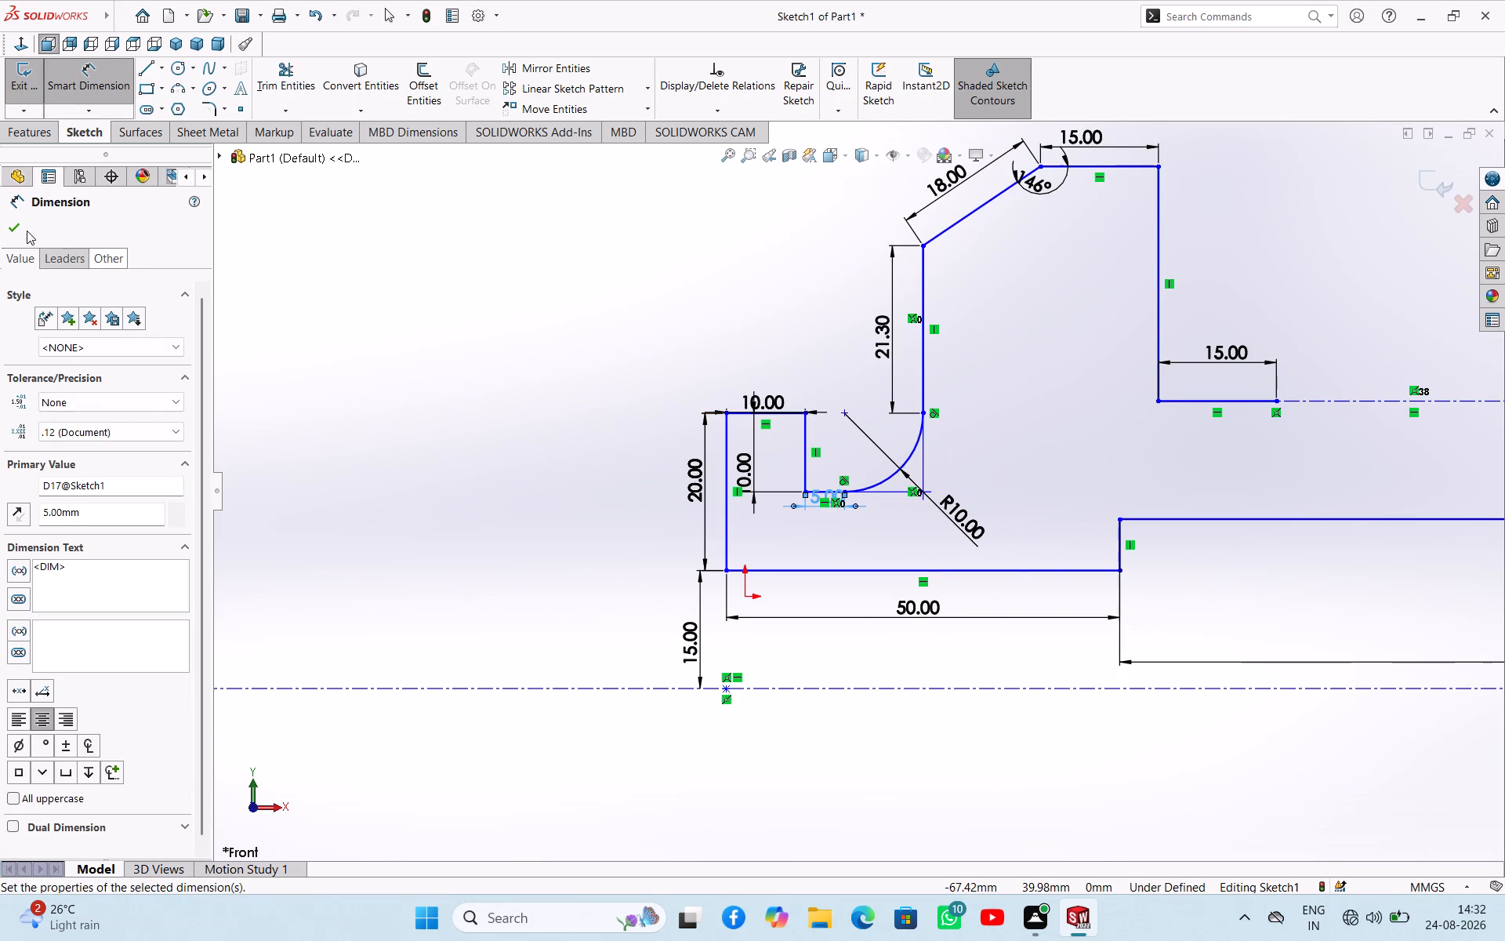
pyautogui.click(14, 231)
pyautogui.click(550, 368)
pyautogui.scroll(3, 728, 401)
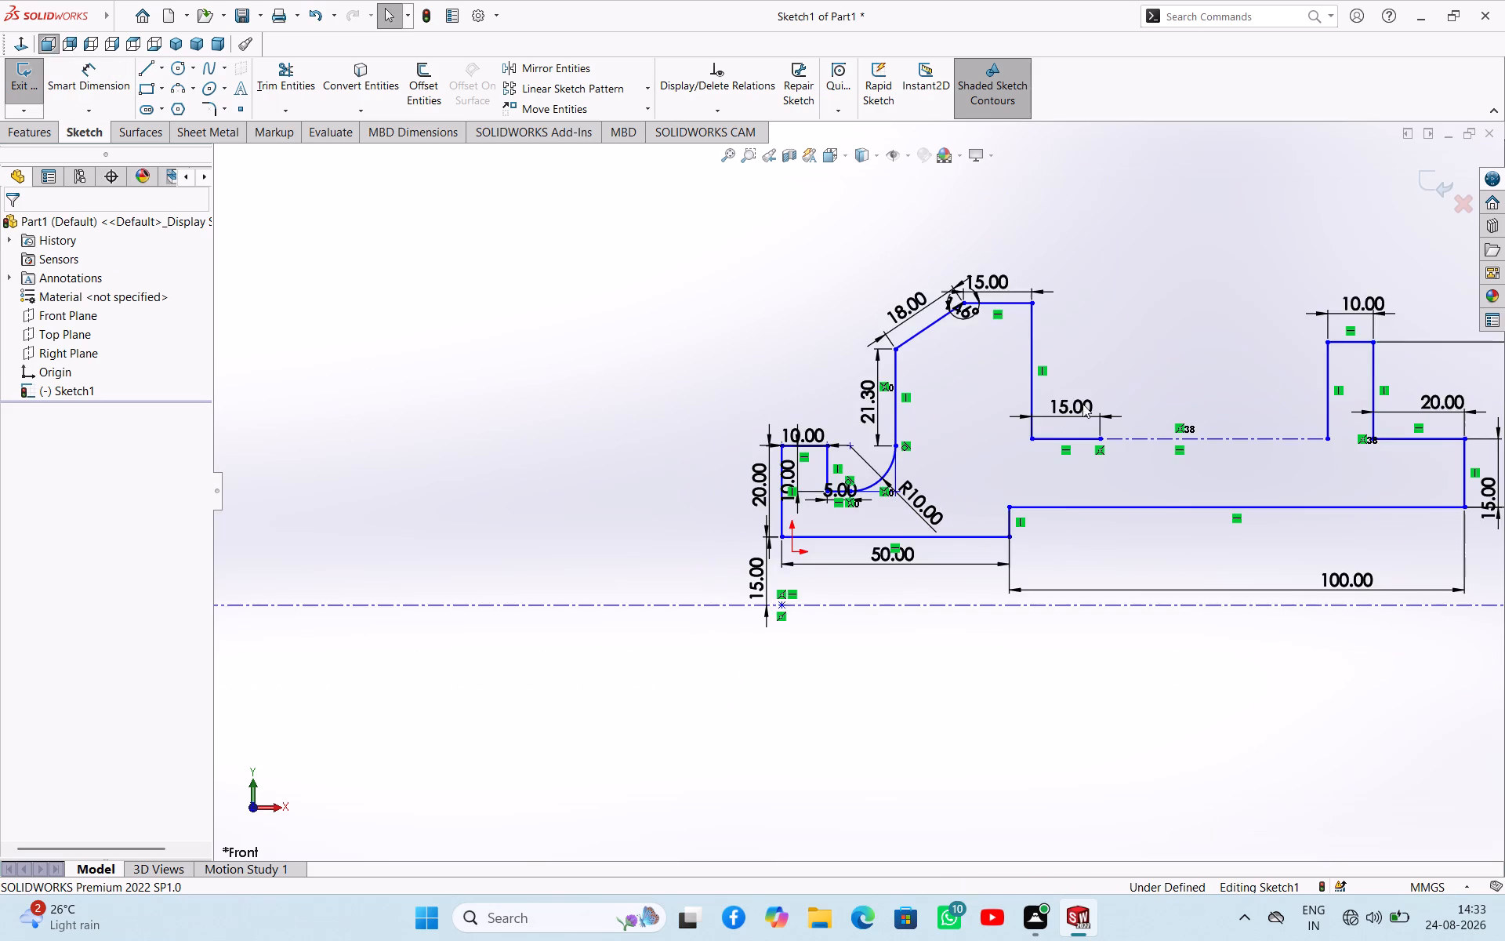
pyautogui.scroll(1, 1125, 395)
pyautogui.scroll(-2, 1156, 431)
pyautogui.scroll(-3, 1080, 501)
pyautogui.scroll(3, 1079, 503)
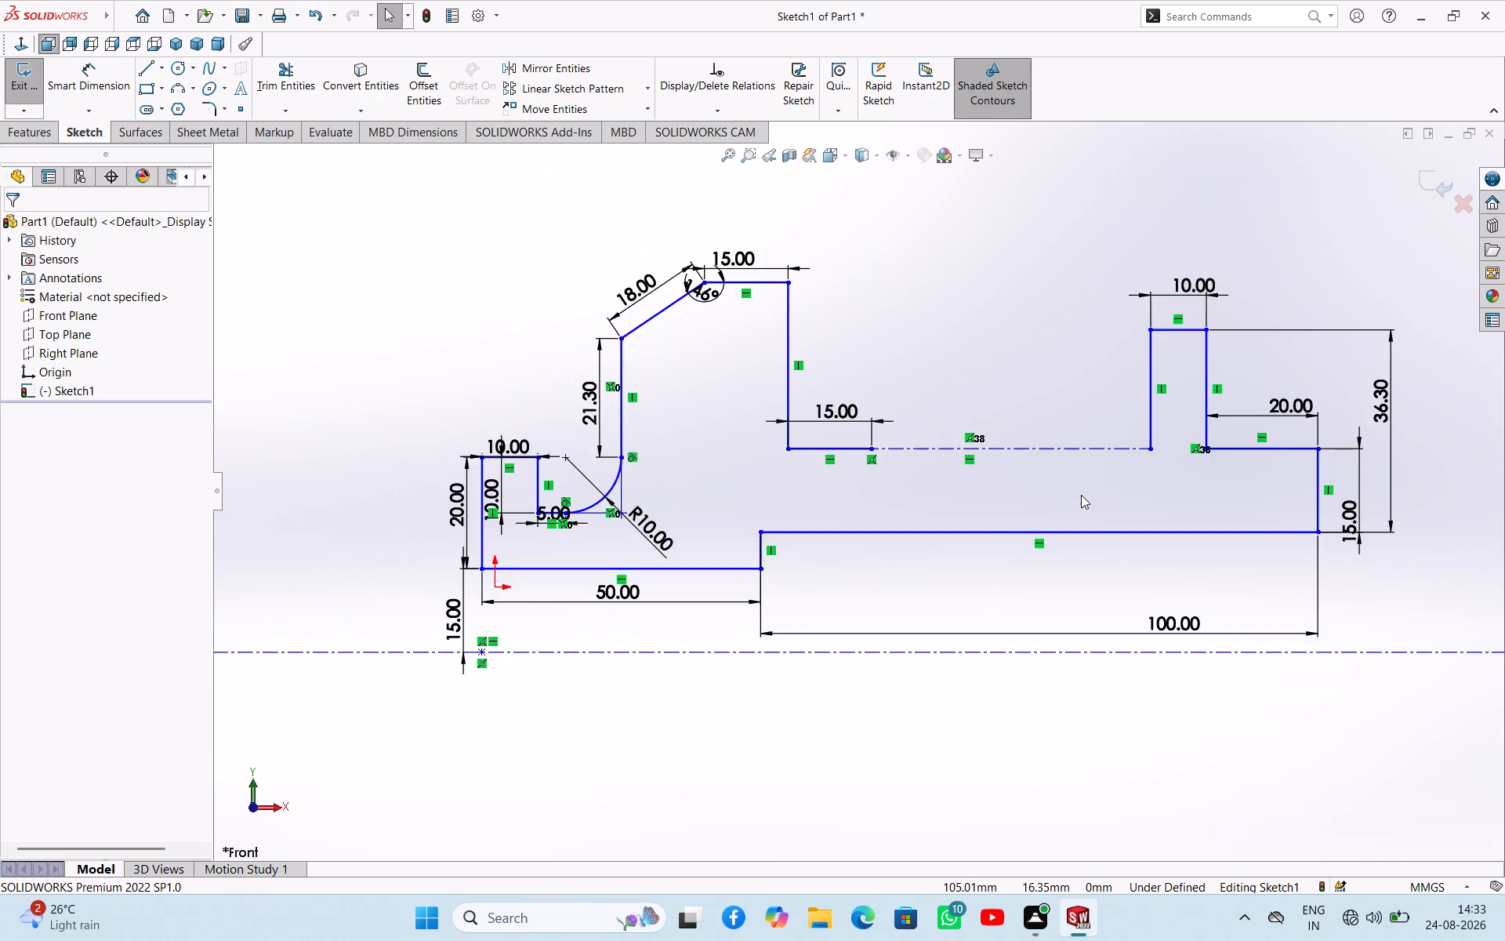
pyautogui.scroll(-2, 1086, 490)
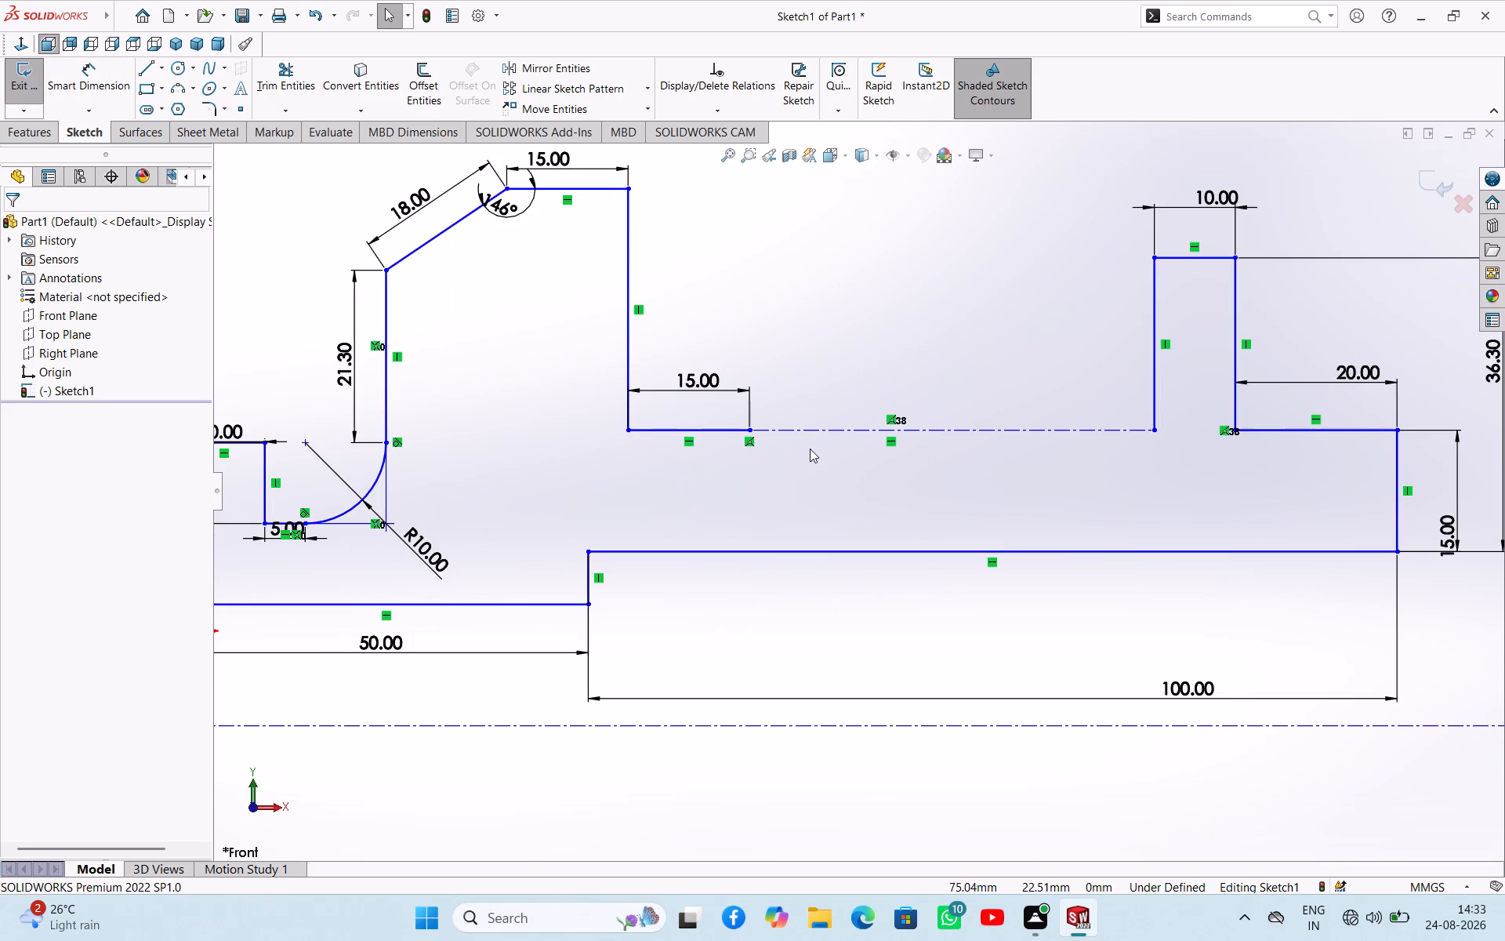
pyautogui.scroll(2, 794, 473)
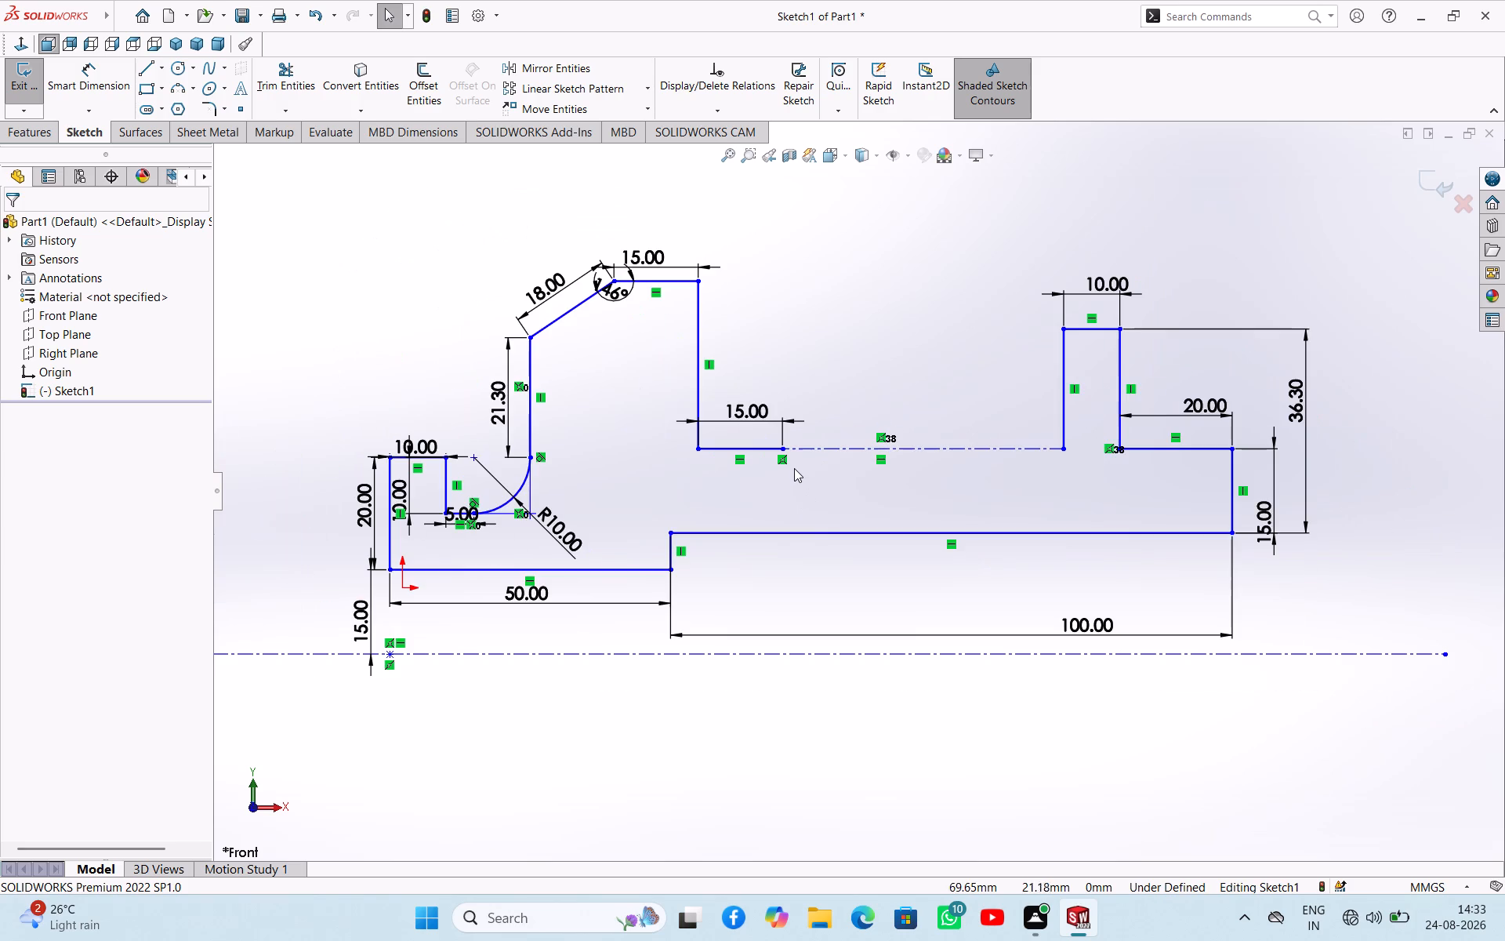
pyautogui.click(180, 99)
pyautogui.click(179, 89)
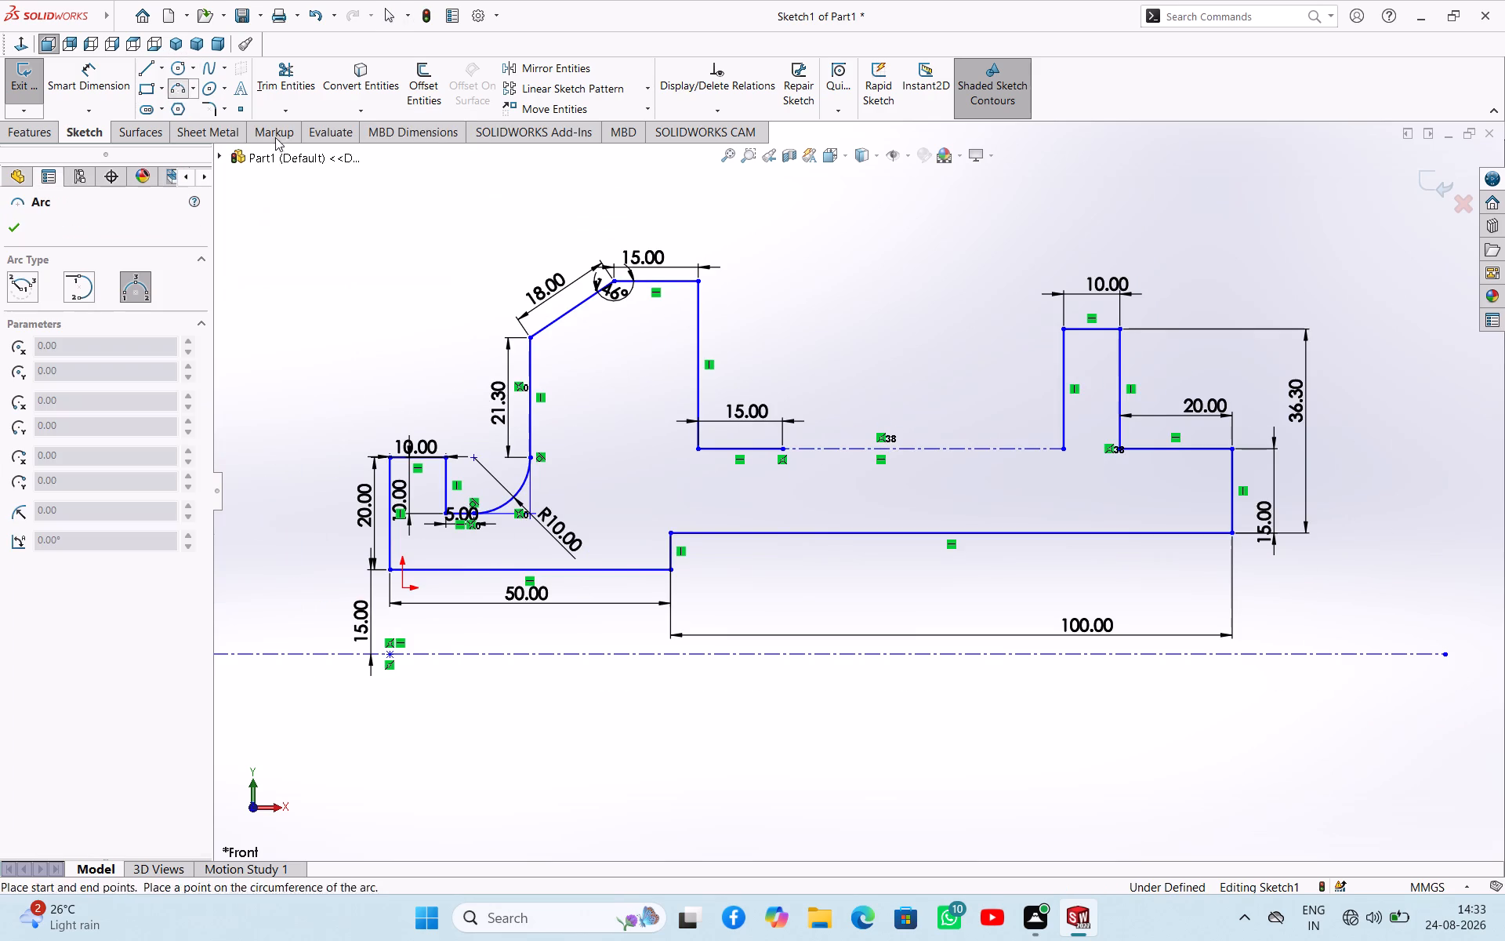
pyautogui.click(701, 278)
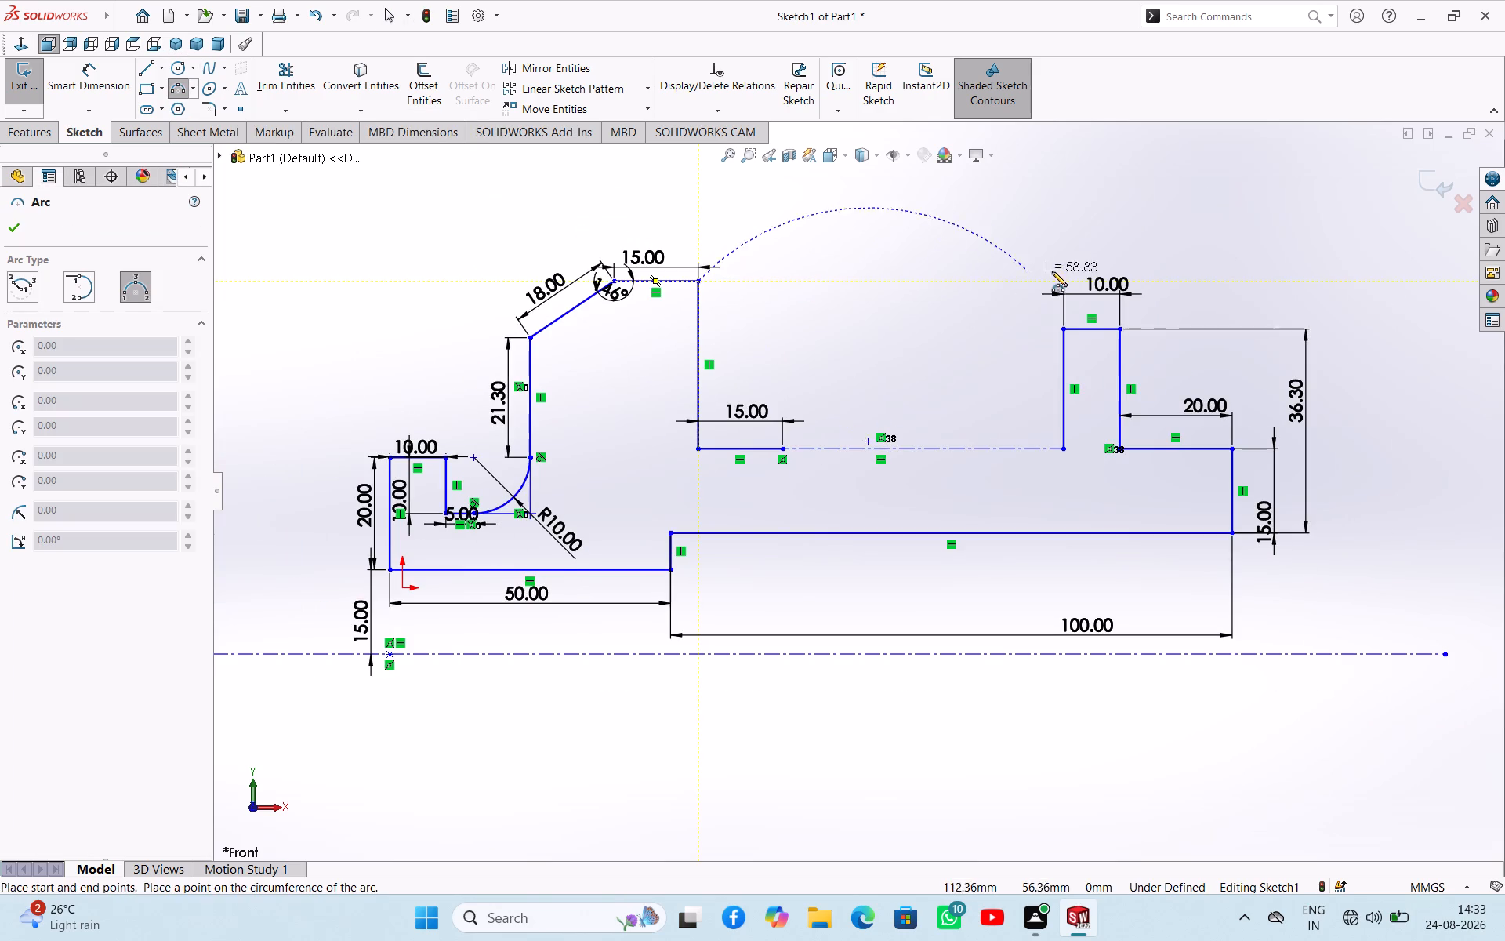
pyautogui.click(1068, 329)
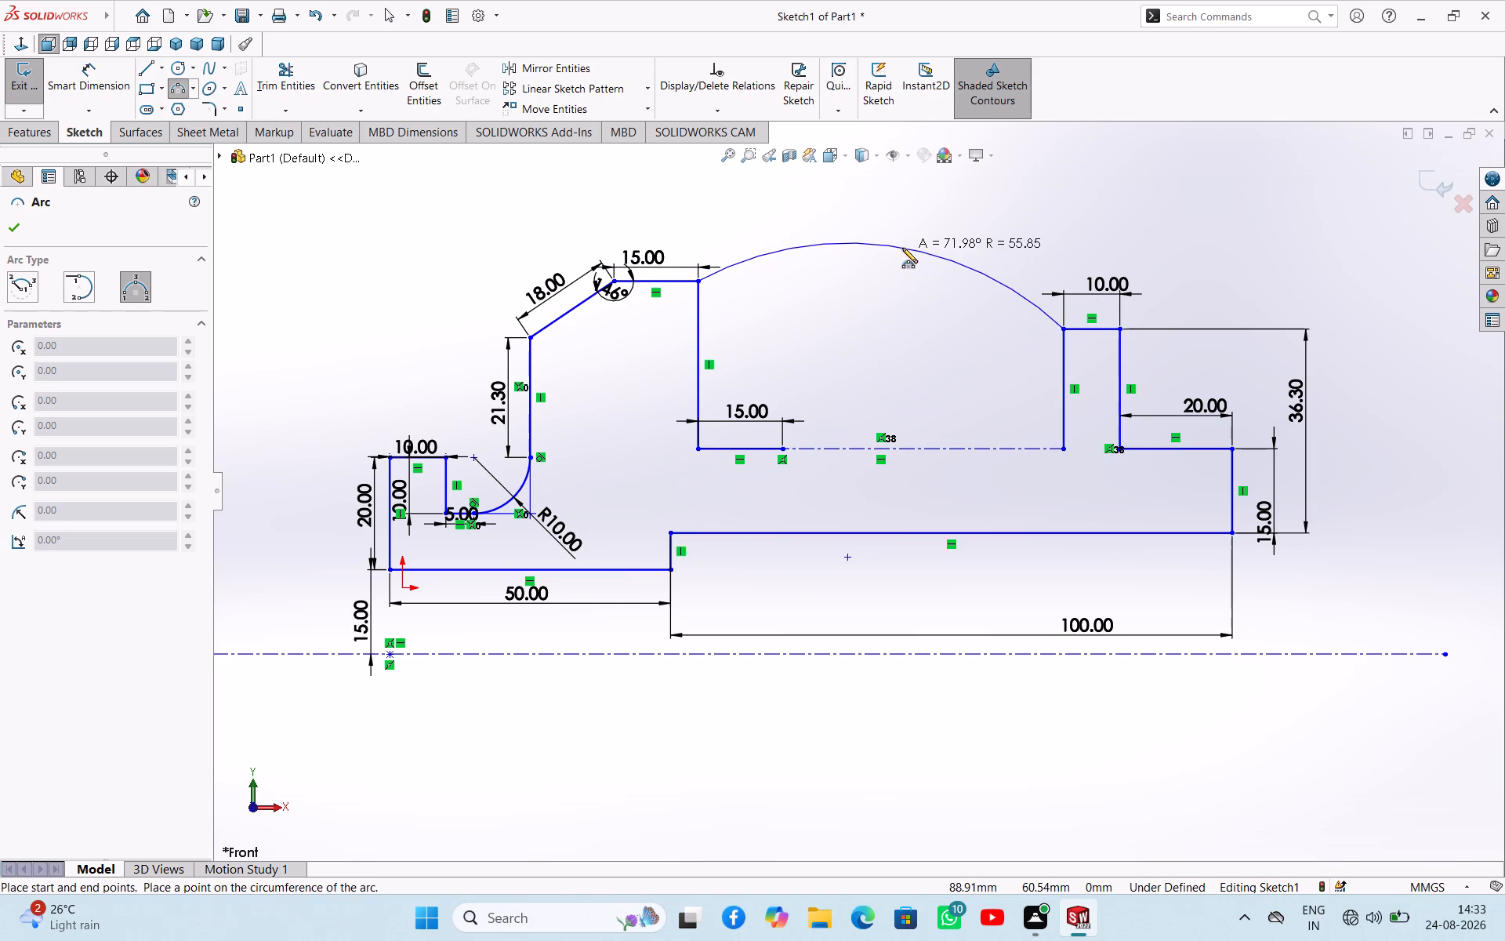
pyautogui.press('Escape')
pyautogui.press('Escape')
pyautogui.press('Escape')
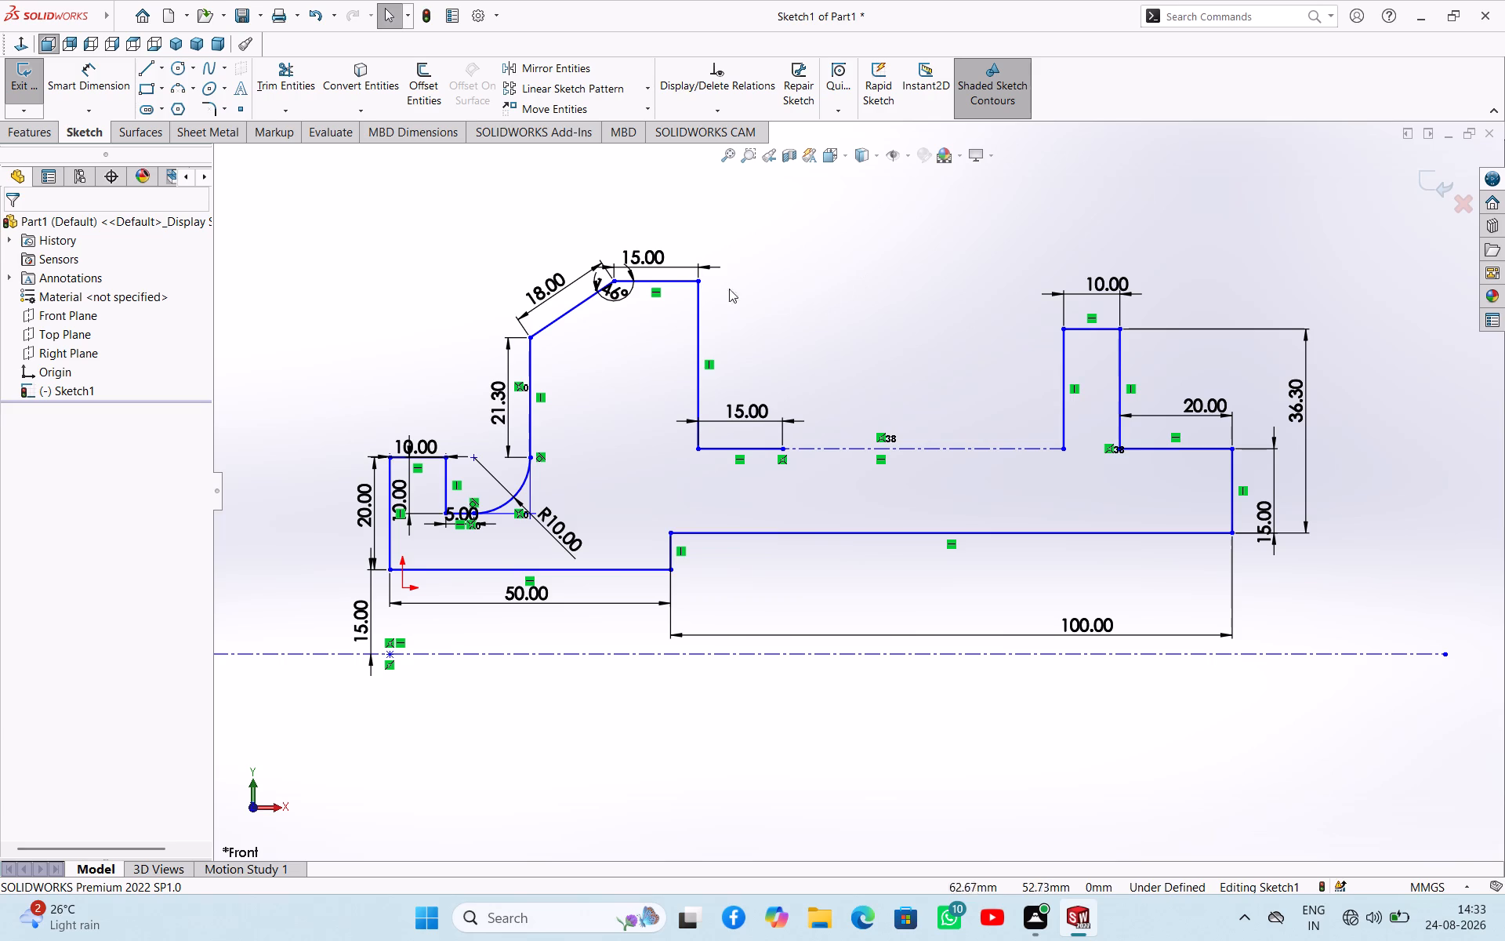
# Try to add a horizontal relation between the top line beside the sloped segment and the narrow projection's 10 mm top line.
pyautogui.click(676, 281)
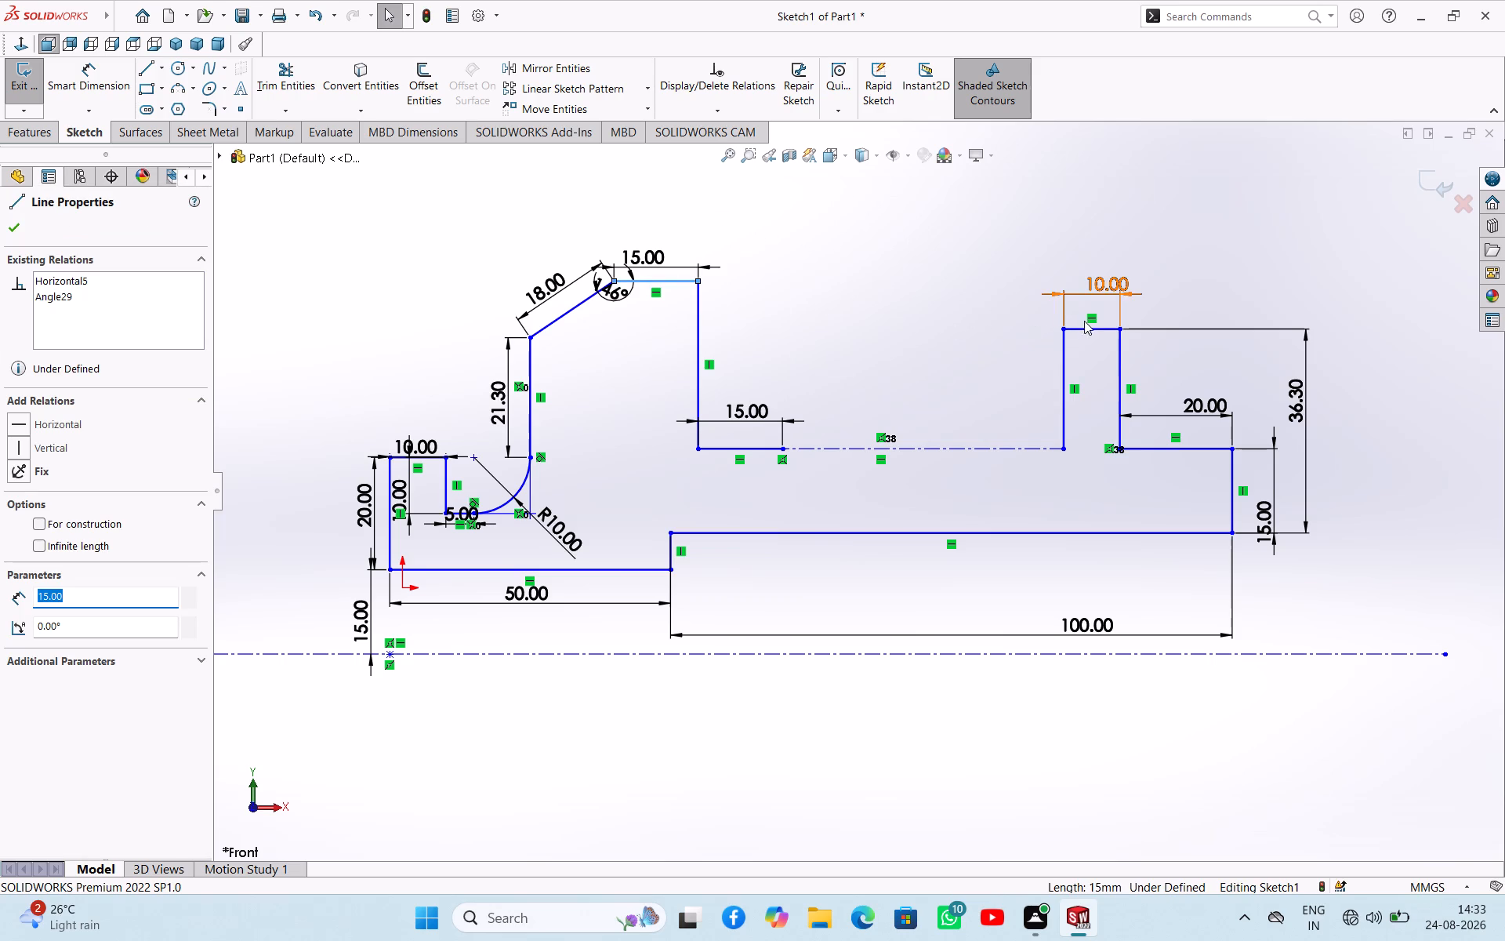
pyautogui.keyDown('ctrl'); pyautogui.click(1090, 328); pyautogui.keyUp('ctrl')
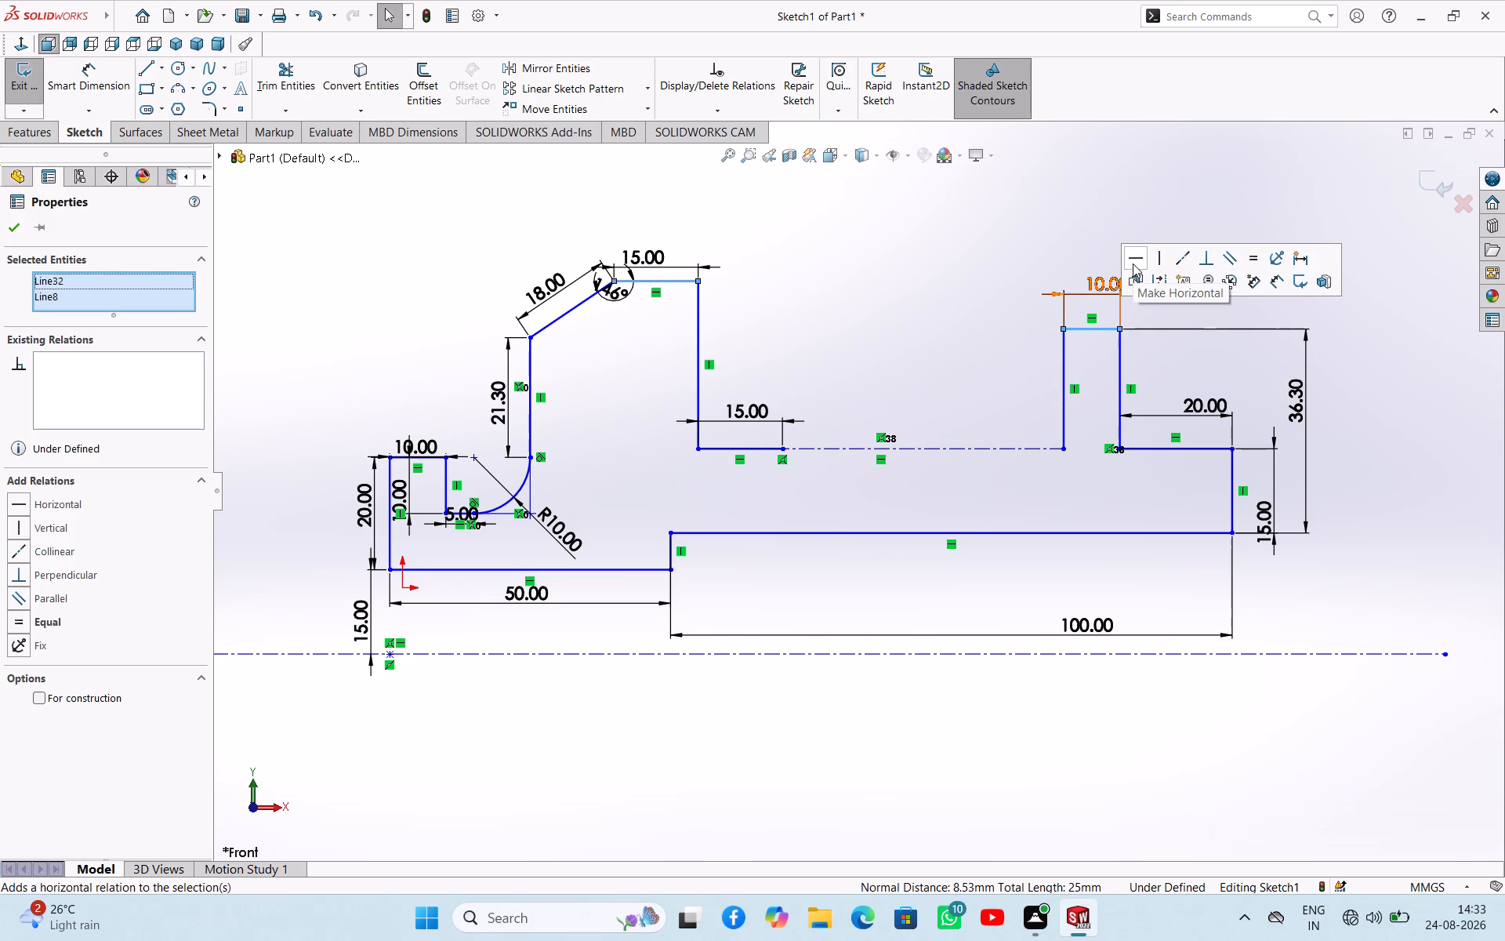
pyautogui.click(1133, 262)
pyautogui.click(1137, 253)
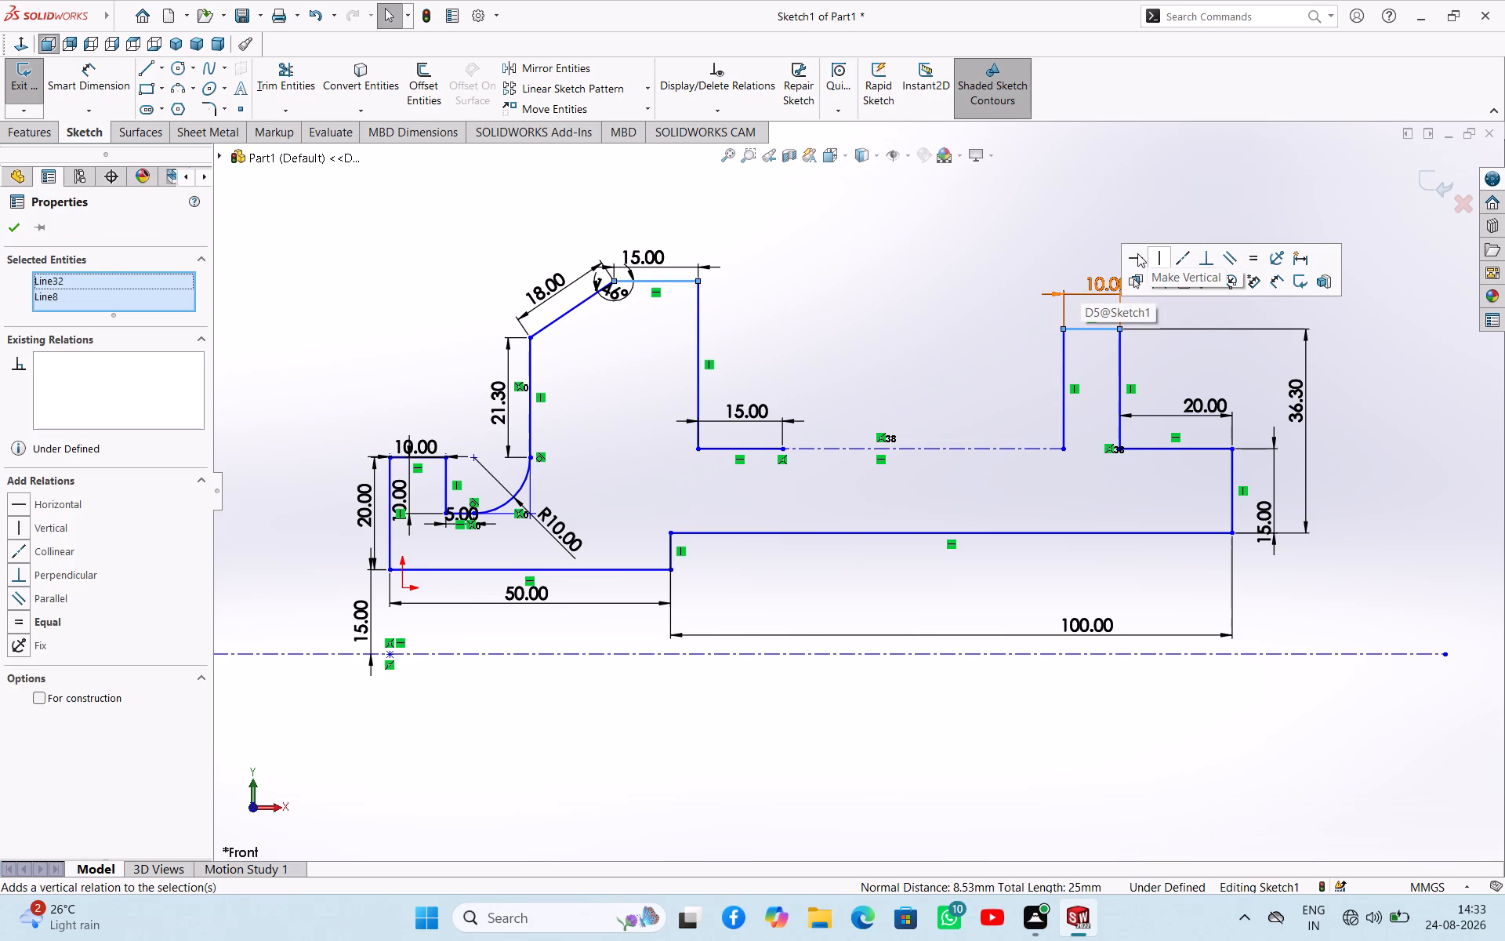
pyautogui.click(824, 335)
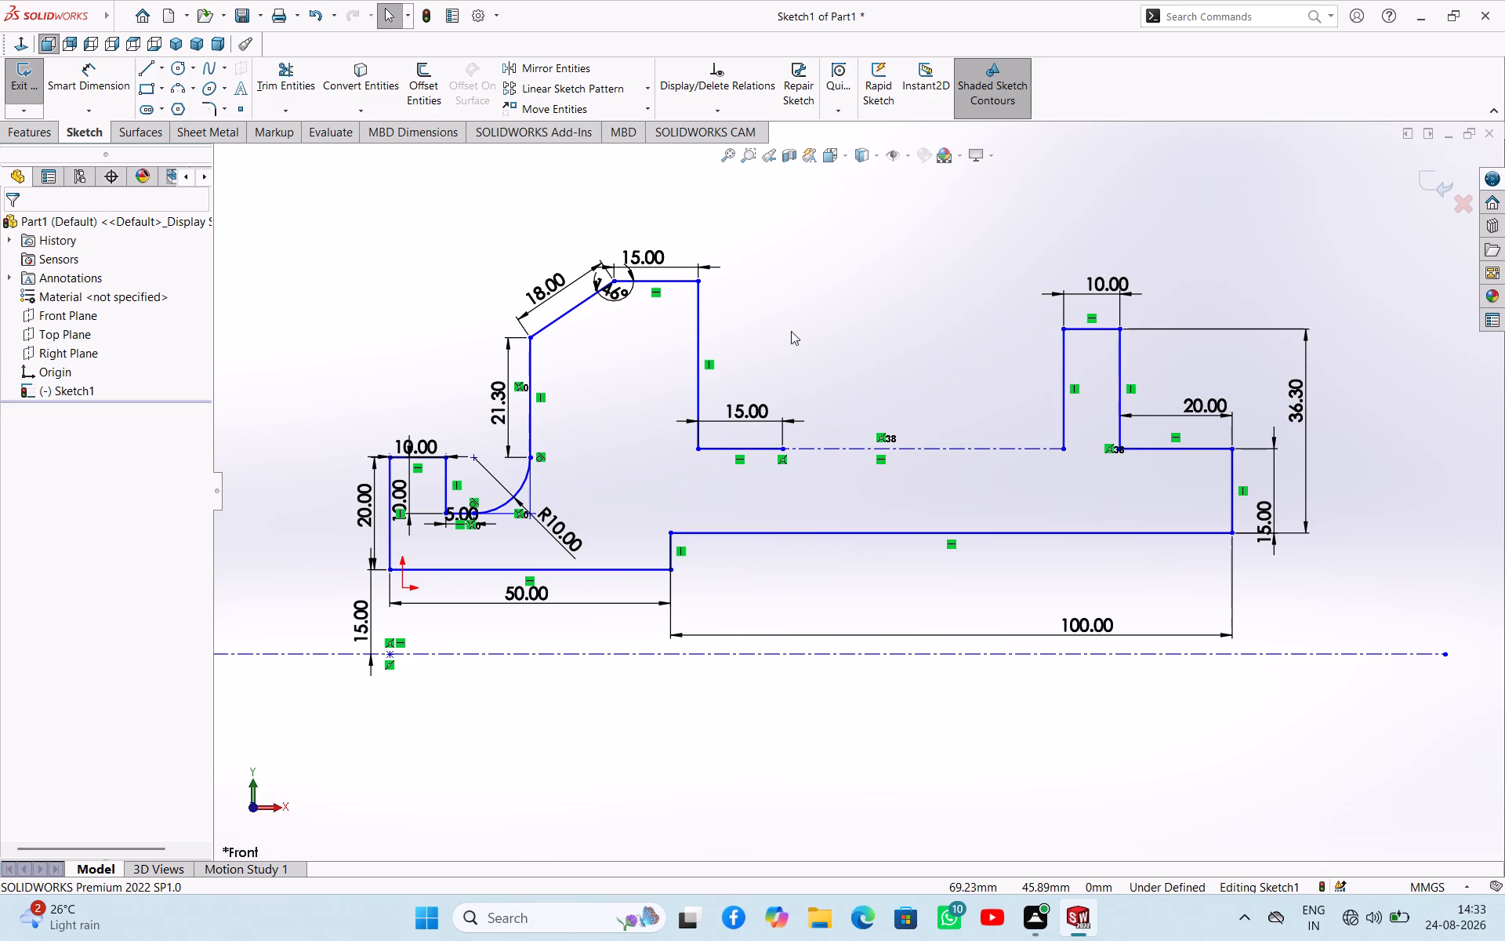
# Dimension the vertical step line between the 50 mm and 100 mm bottom lines, setting its height to 20 mm.
pyautogui.scroll(-2, 486, 532)
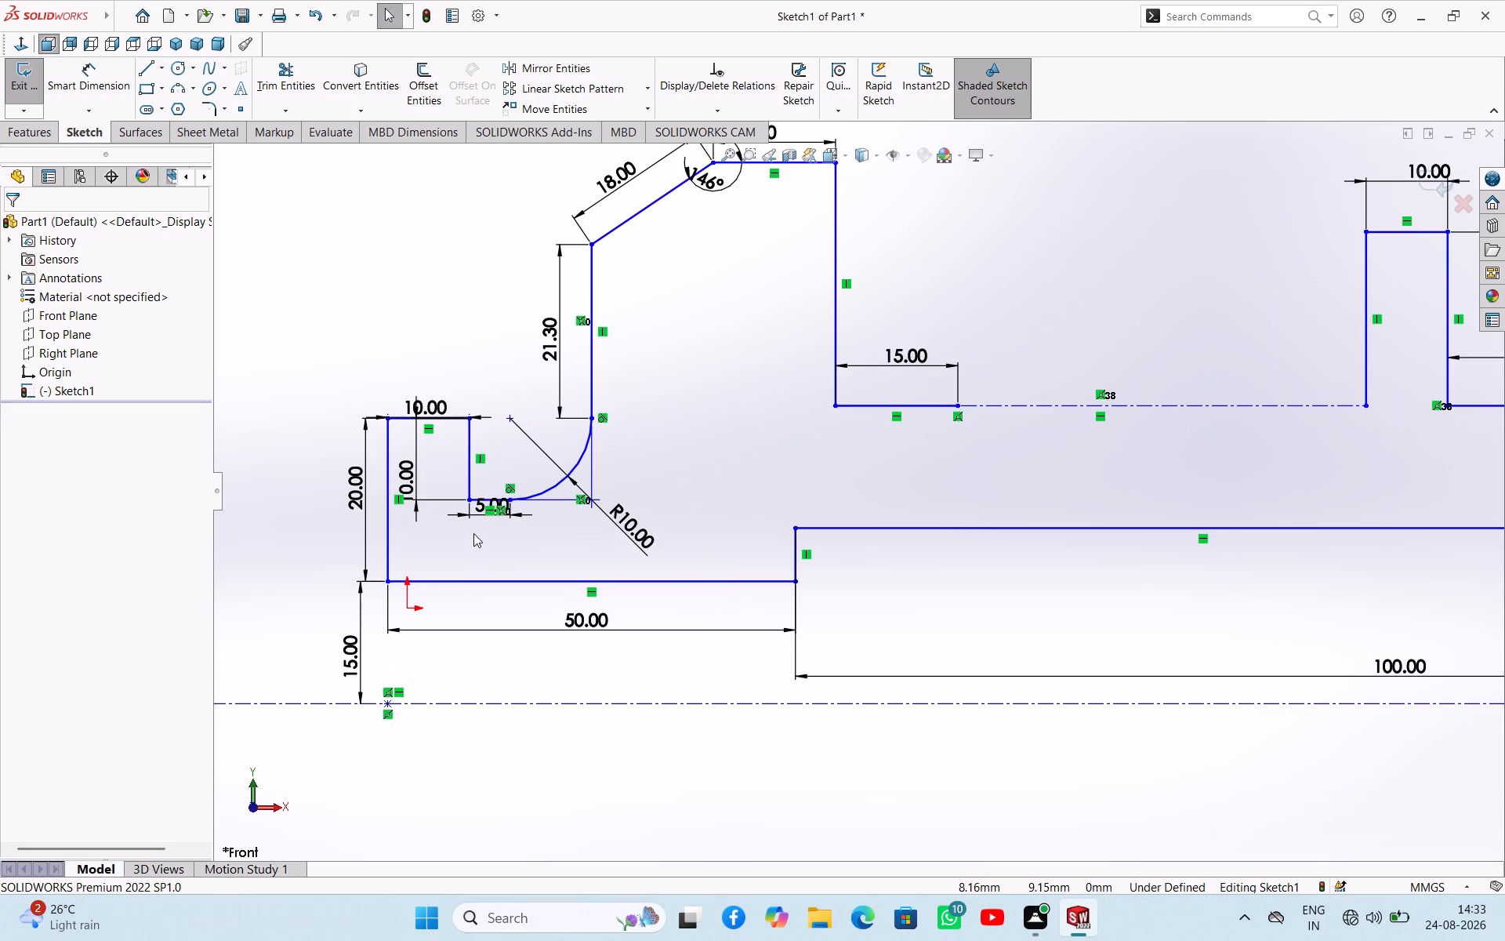
pyautogui.scroll(1, 493, 539)
pyautogui.scroll(-2, 818, 576)
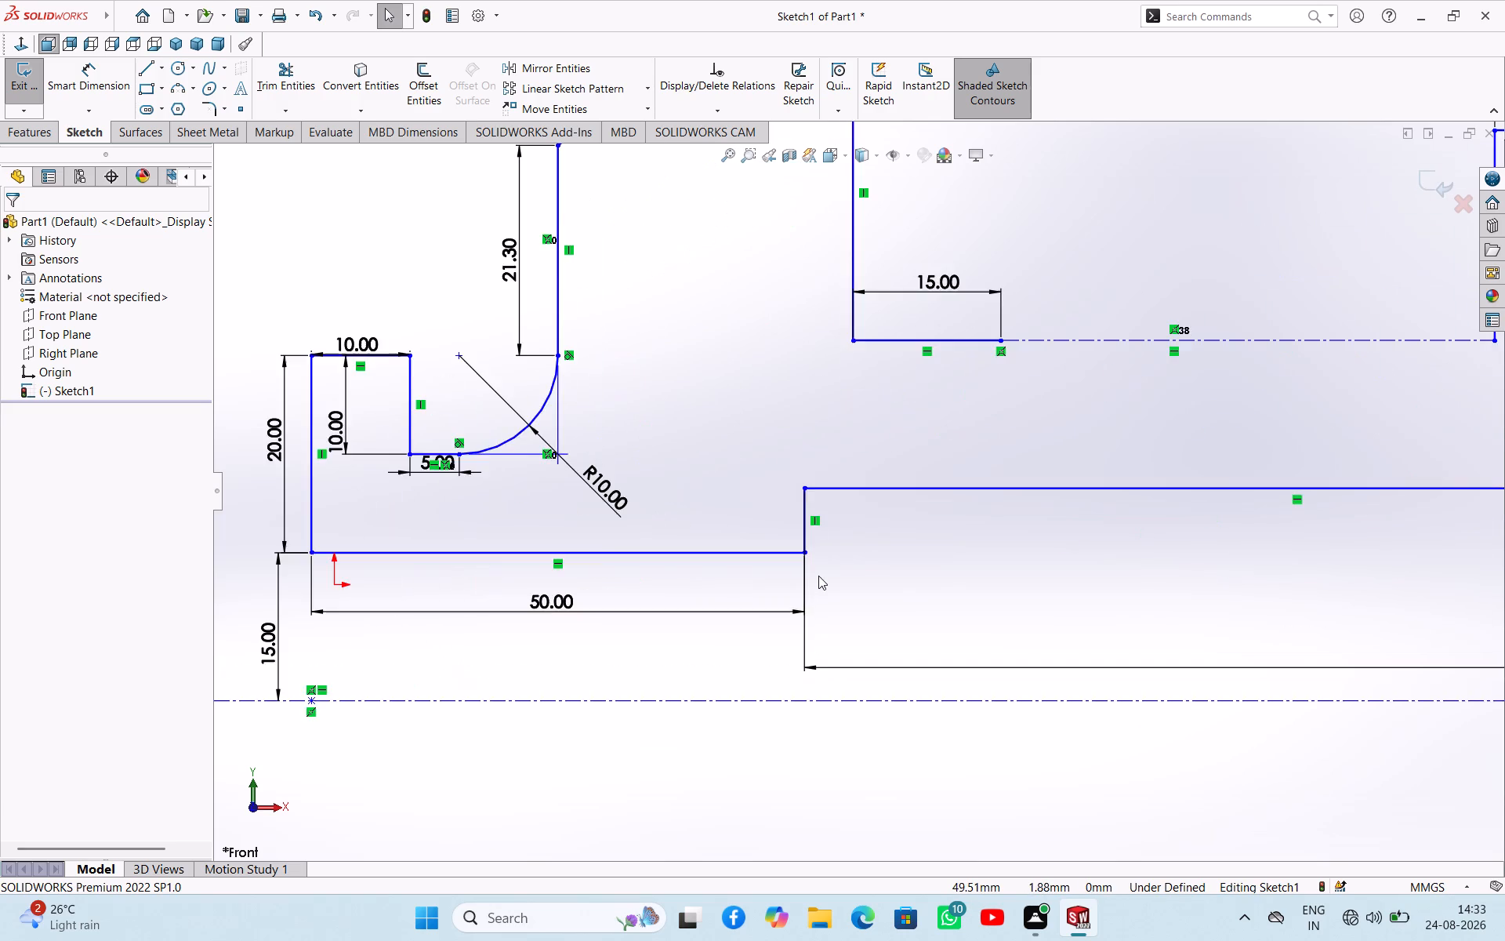
pyautogui.scroll(1, 818, 575)
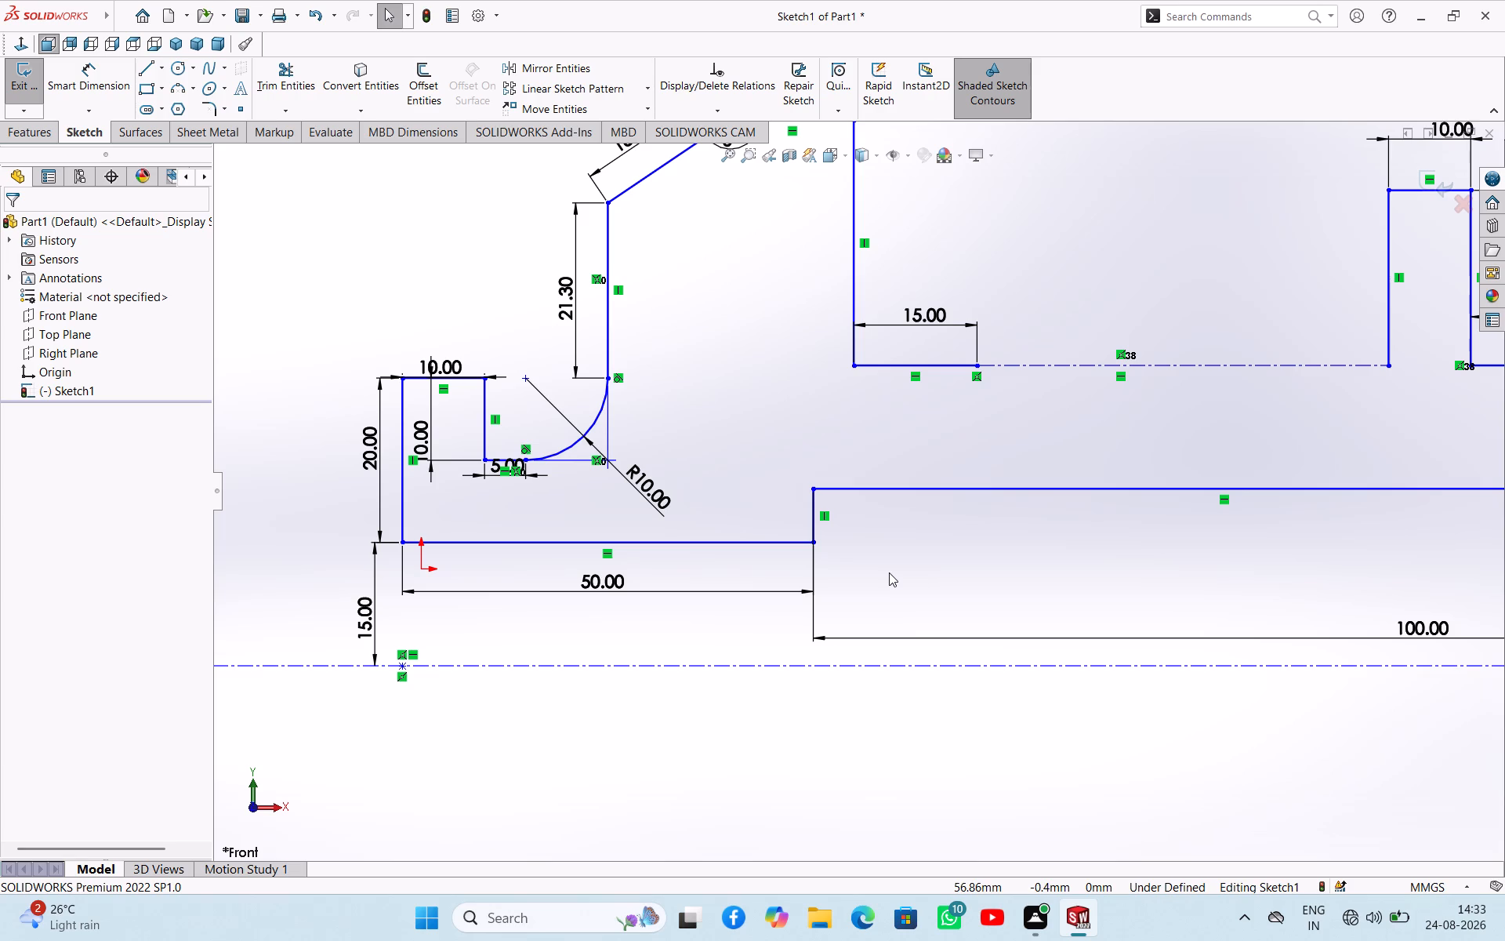
pyautogui.moveTo(916, 590); pyautogui.dragTo(922, 500, button='right')
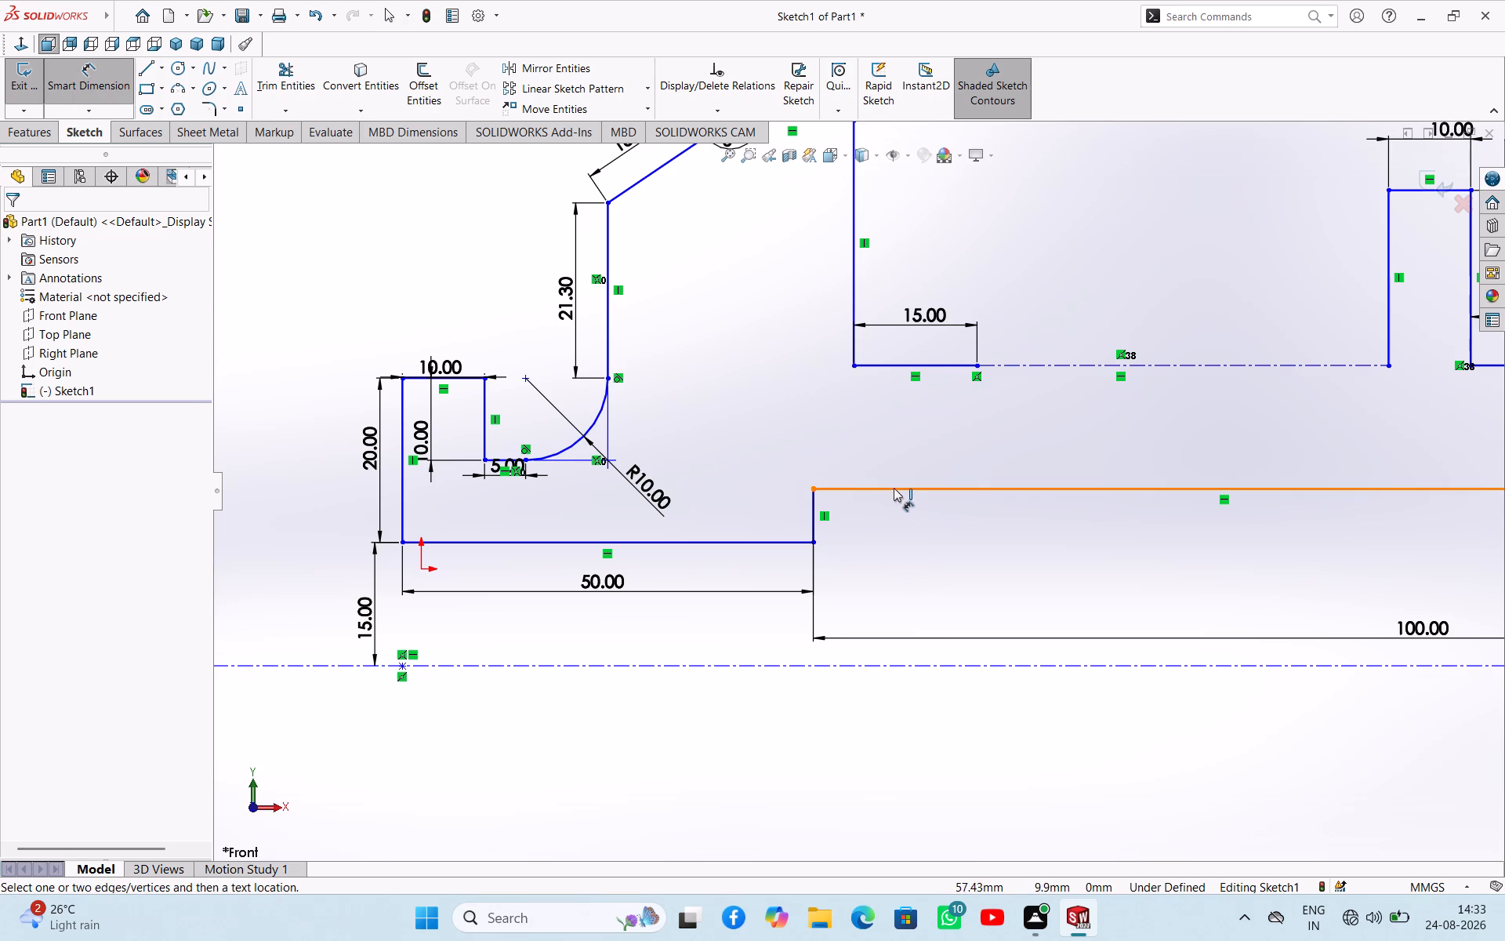
pyautogui.click(811, 507)
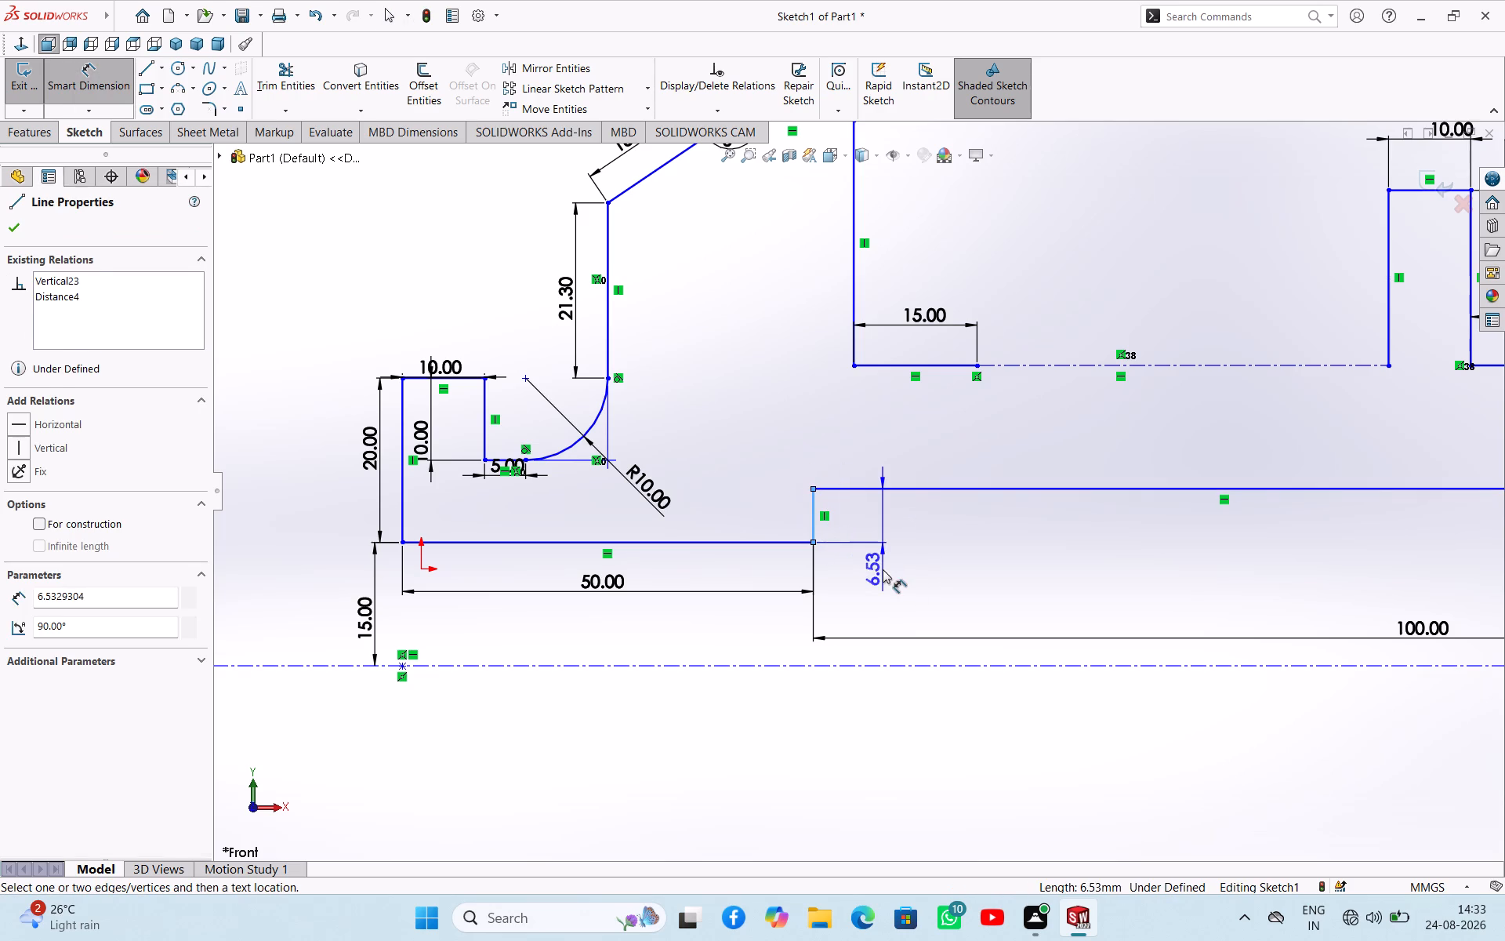
pyautogui.click(883, 569)
pyautogui.write('20')
pyautogui.press('Return')
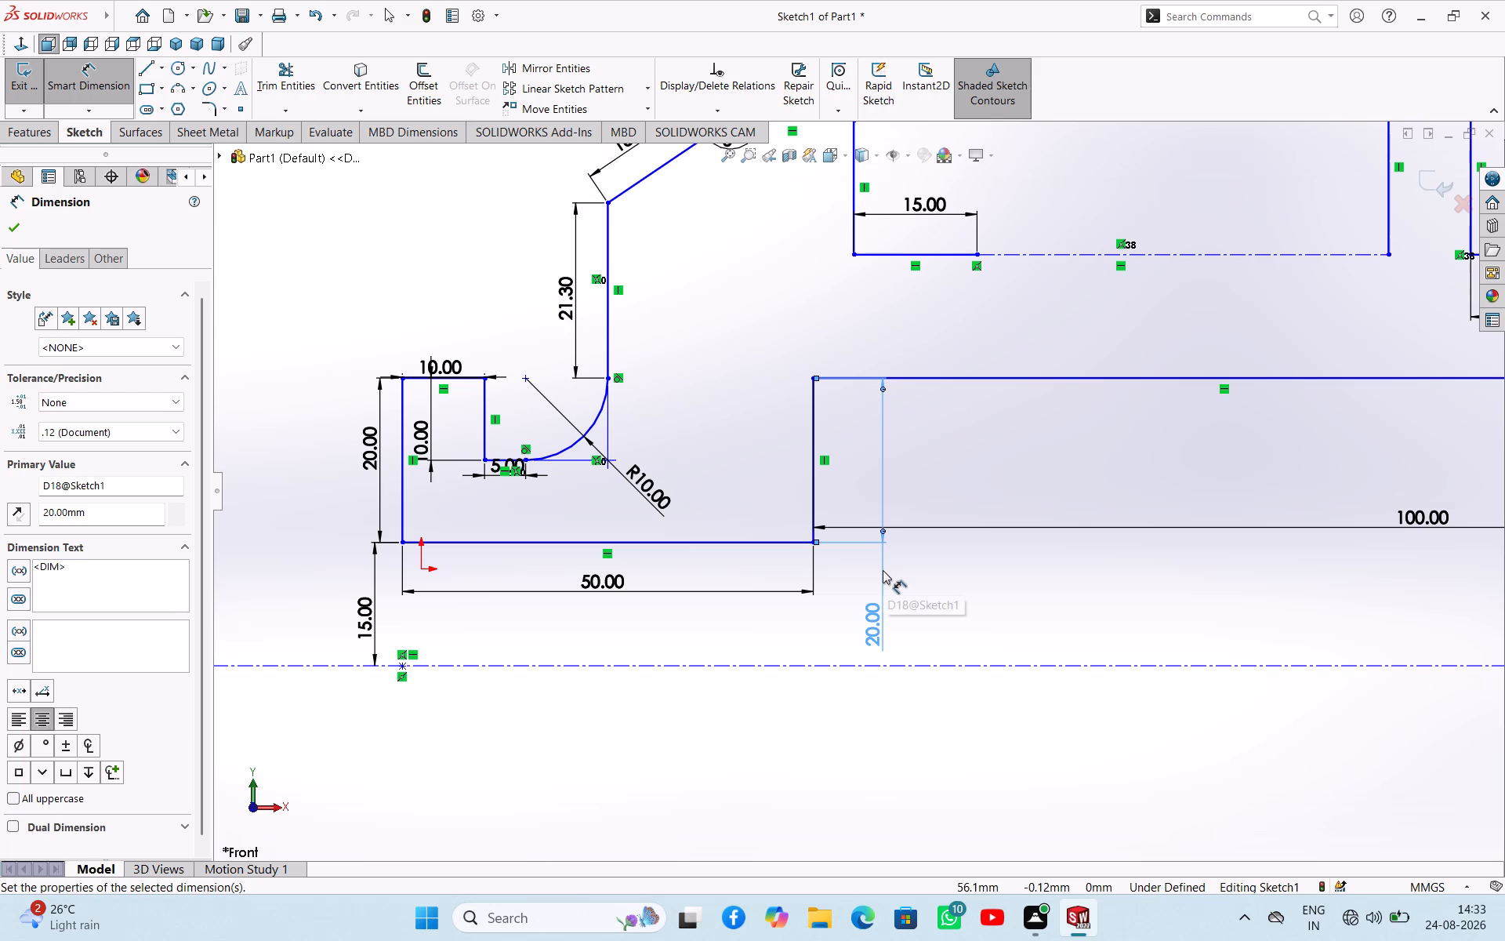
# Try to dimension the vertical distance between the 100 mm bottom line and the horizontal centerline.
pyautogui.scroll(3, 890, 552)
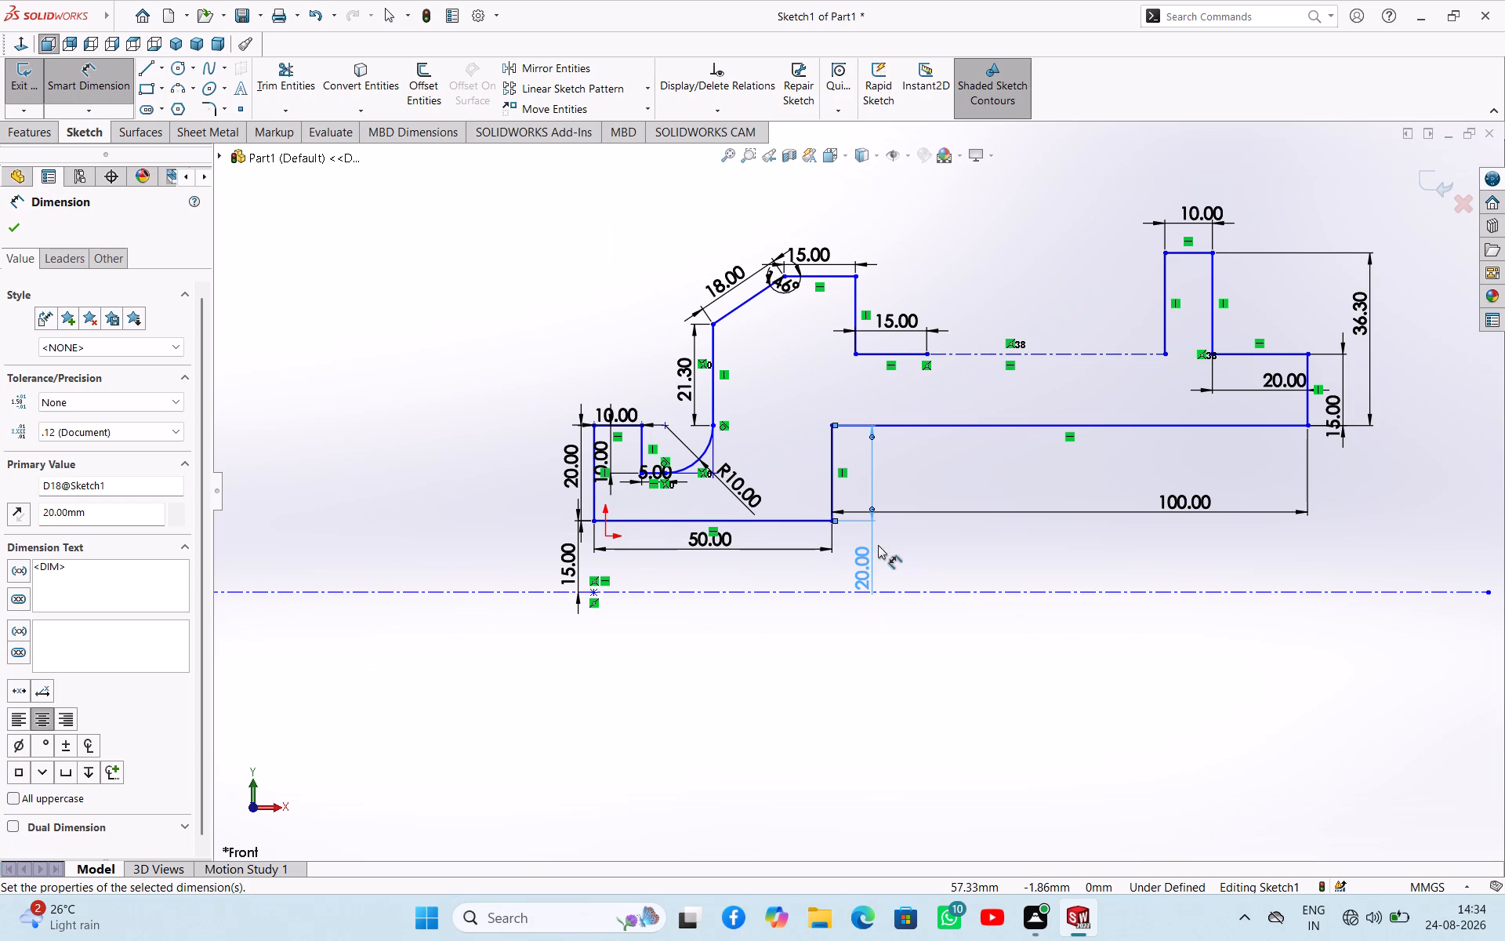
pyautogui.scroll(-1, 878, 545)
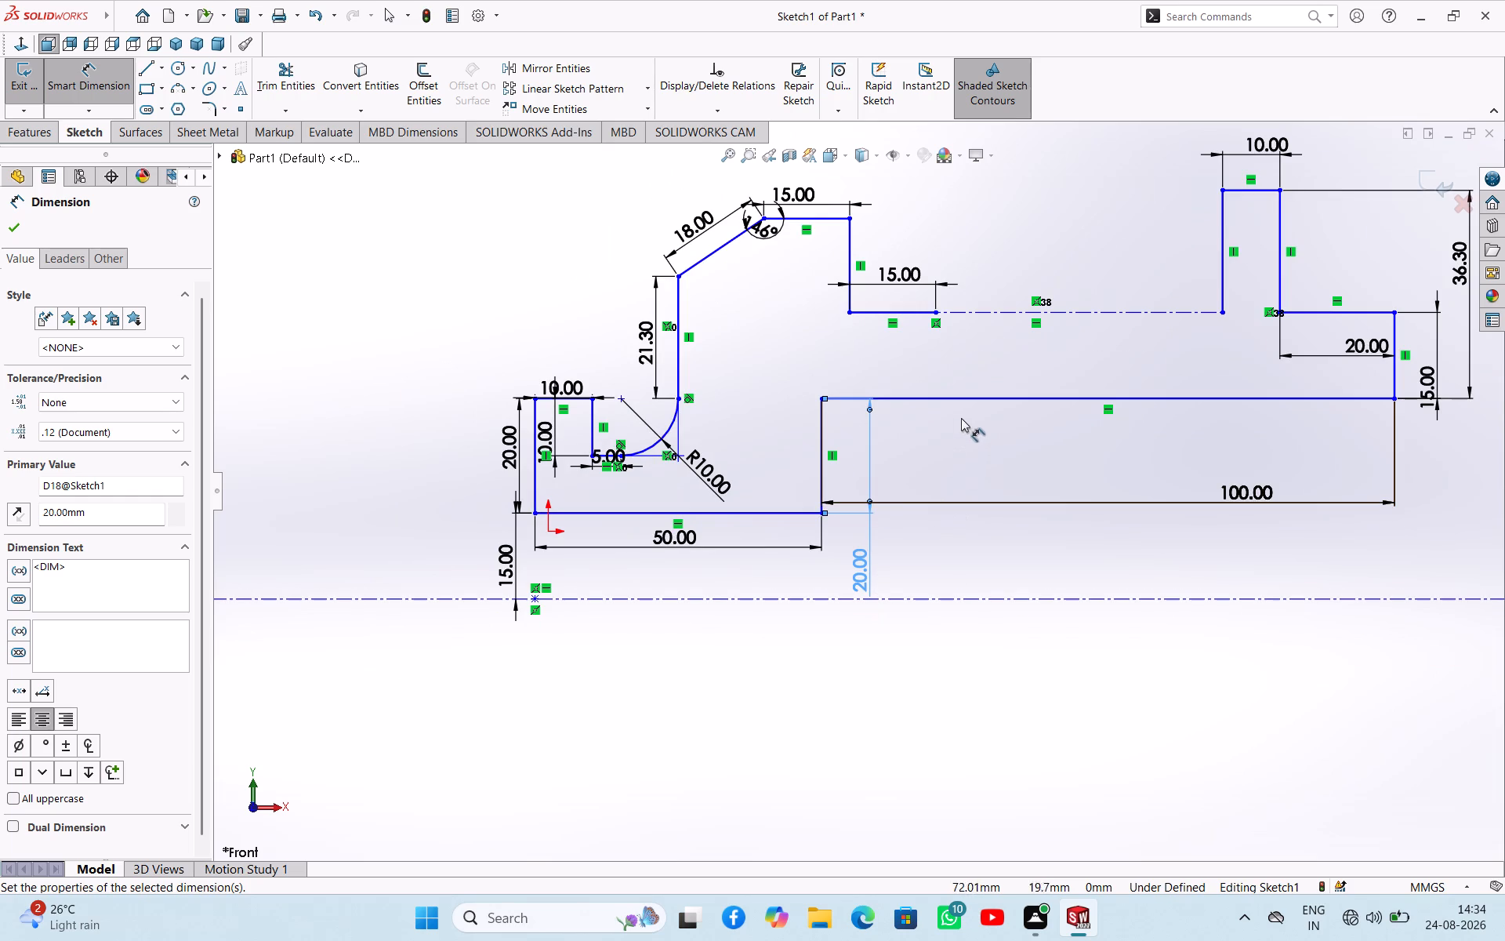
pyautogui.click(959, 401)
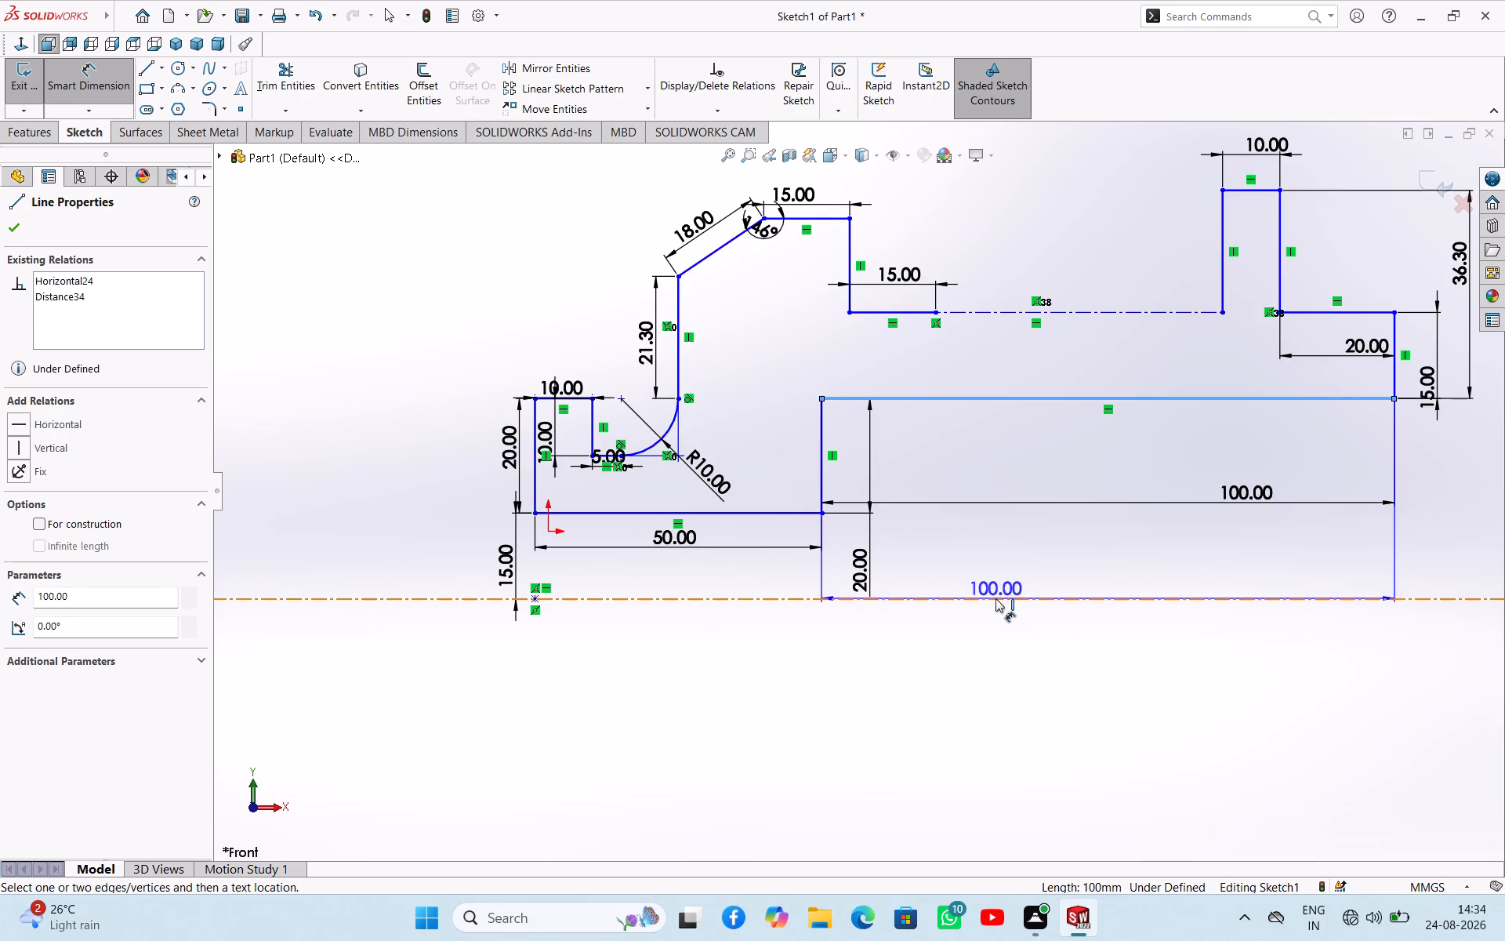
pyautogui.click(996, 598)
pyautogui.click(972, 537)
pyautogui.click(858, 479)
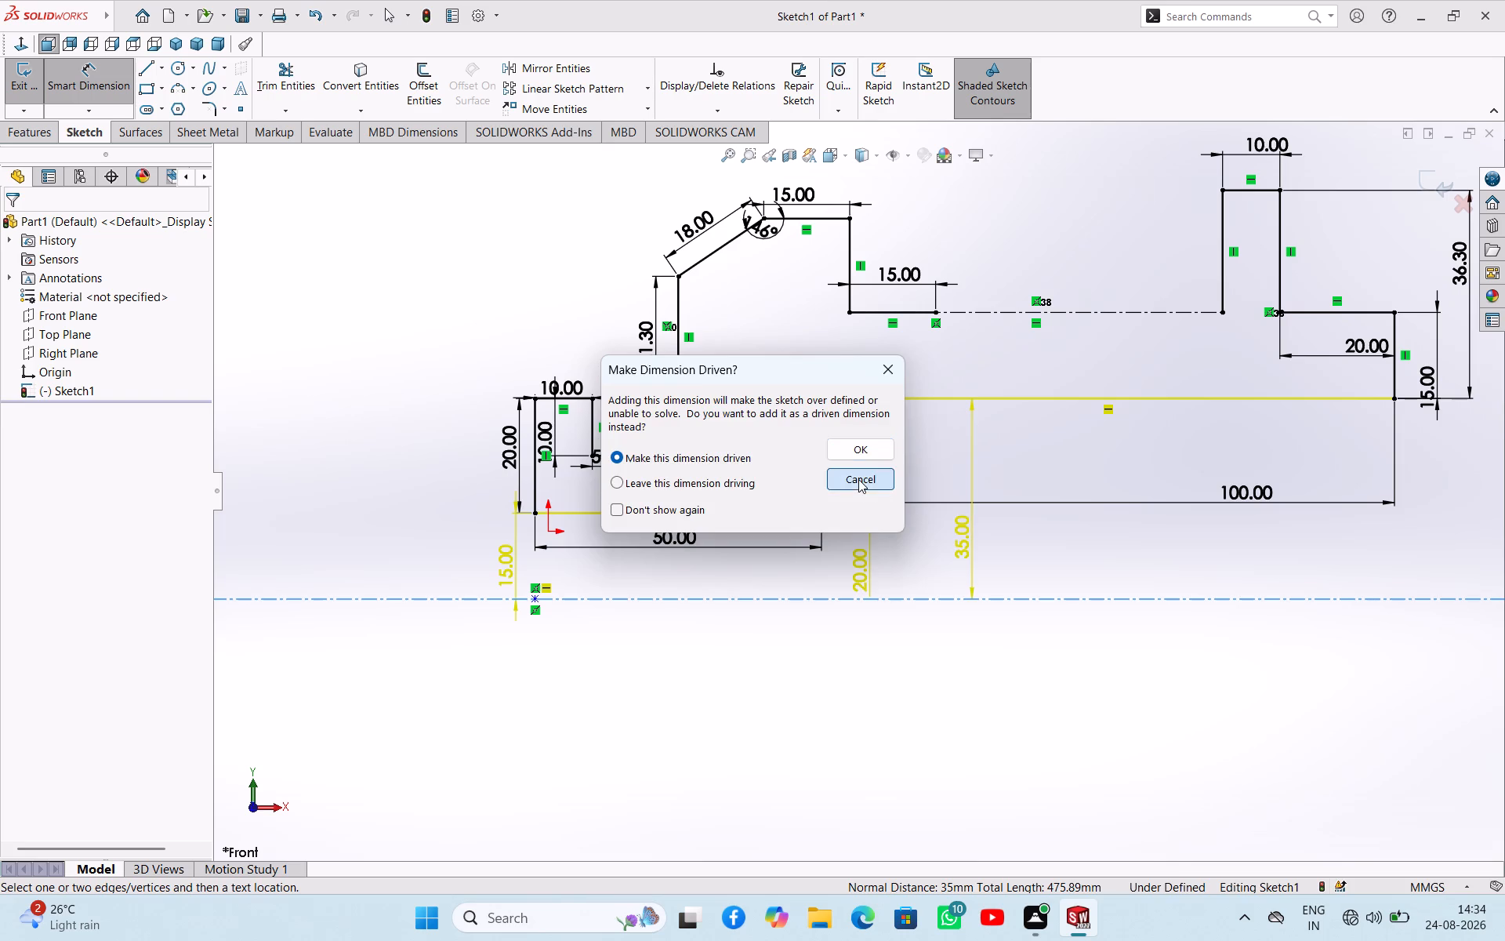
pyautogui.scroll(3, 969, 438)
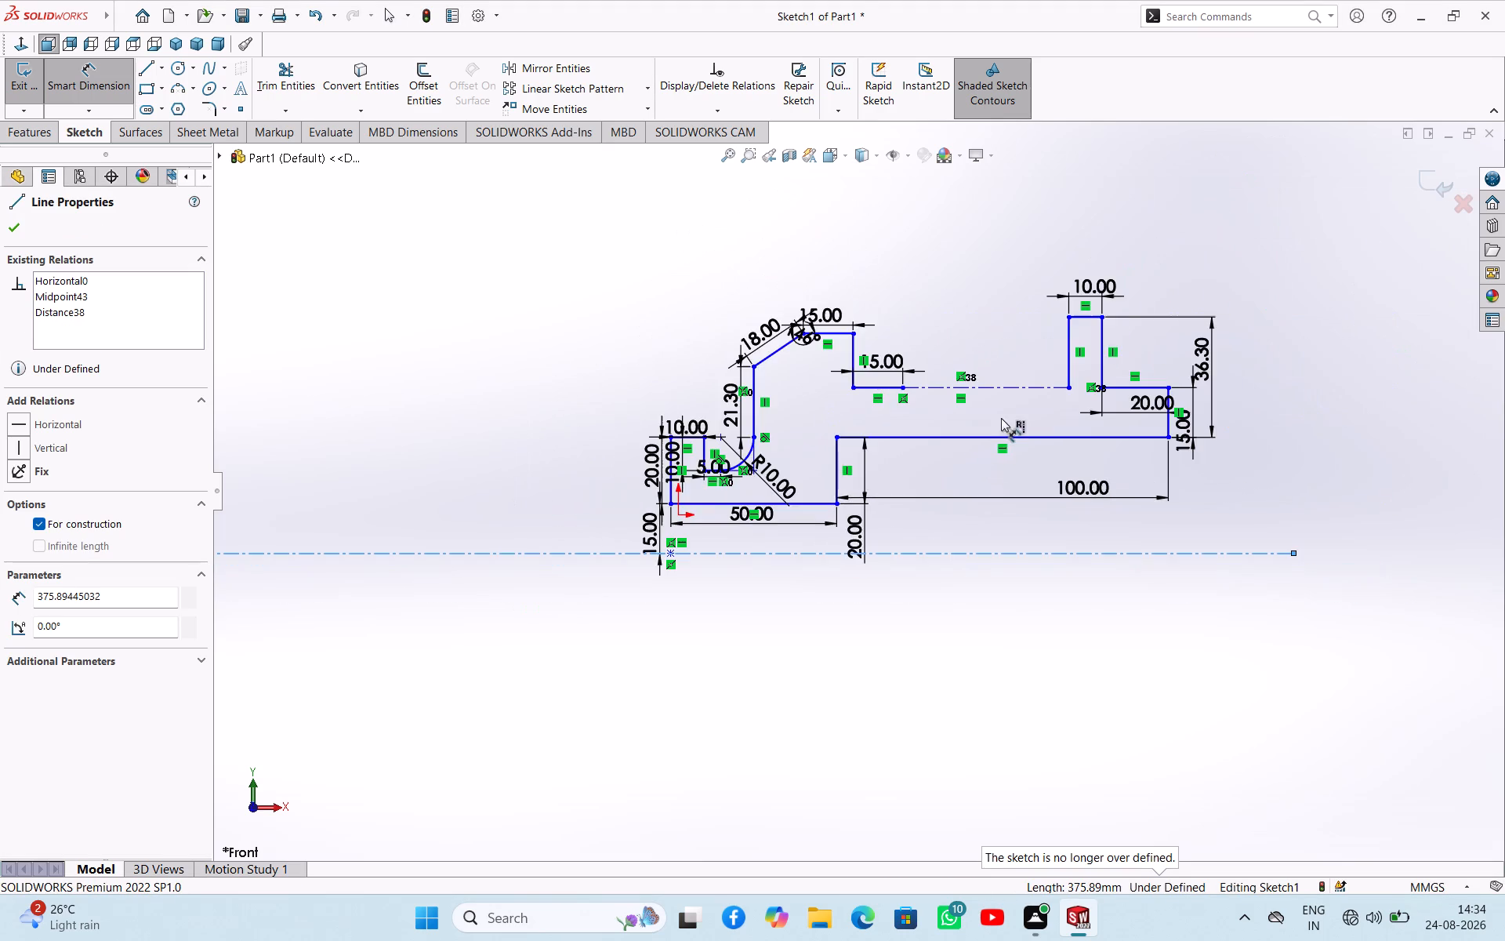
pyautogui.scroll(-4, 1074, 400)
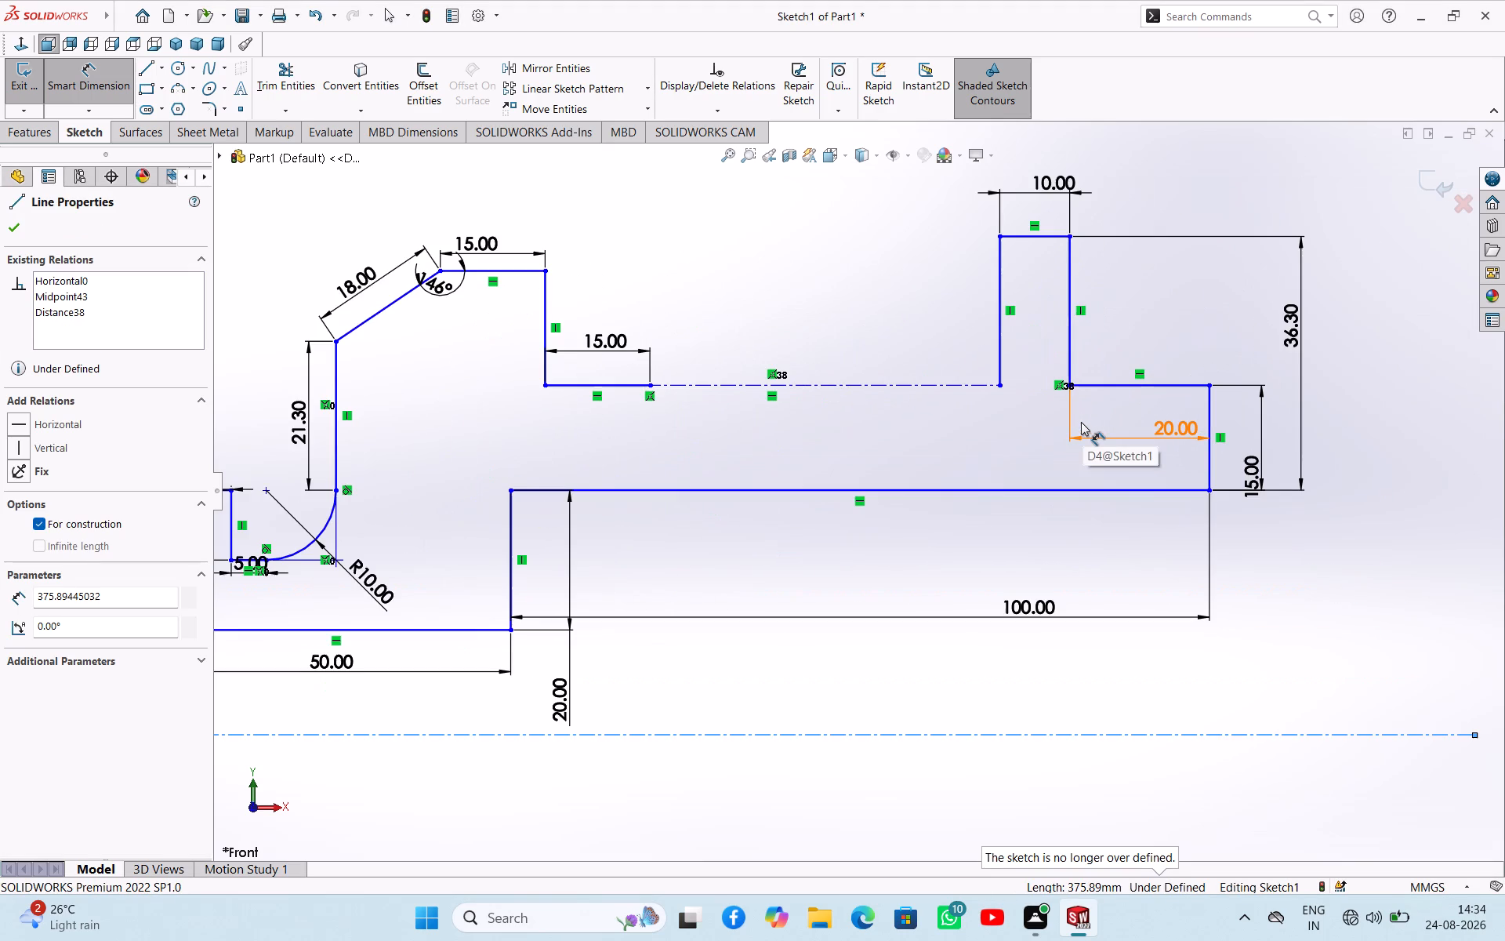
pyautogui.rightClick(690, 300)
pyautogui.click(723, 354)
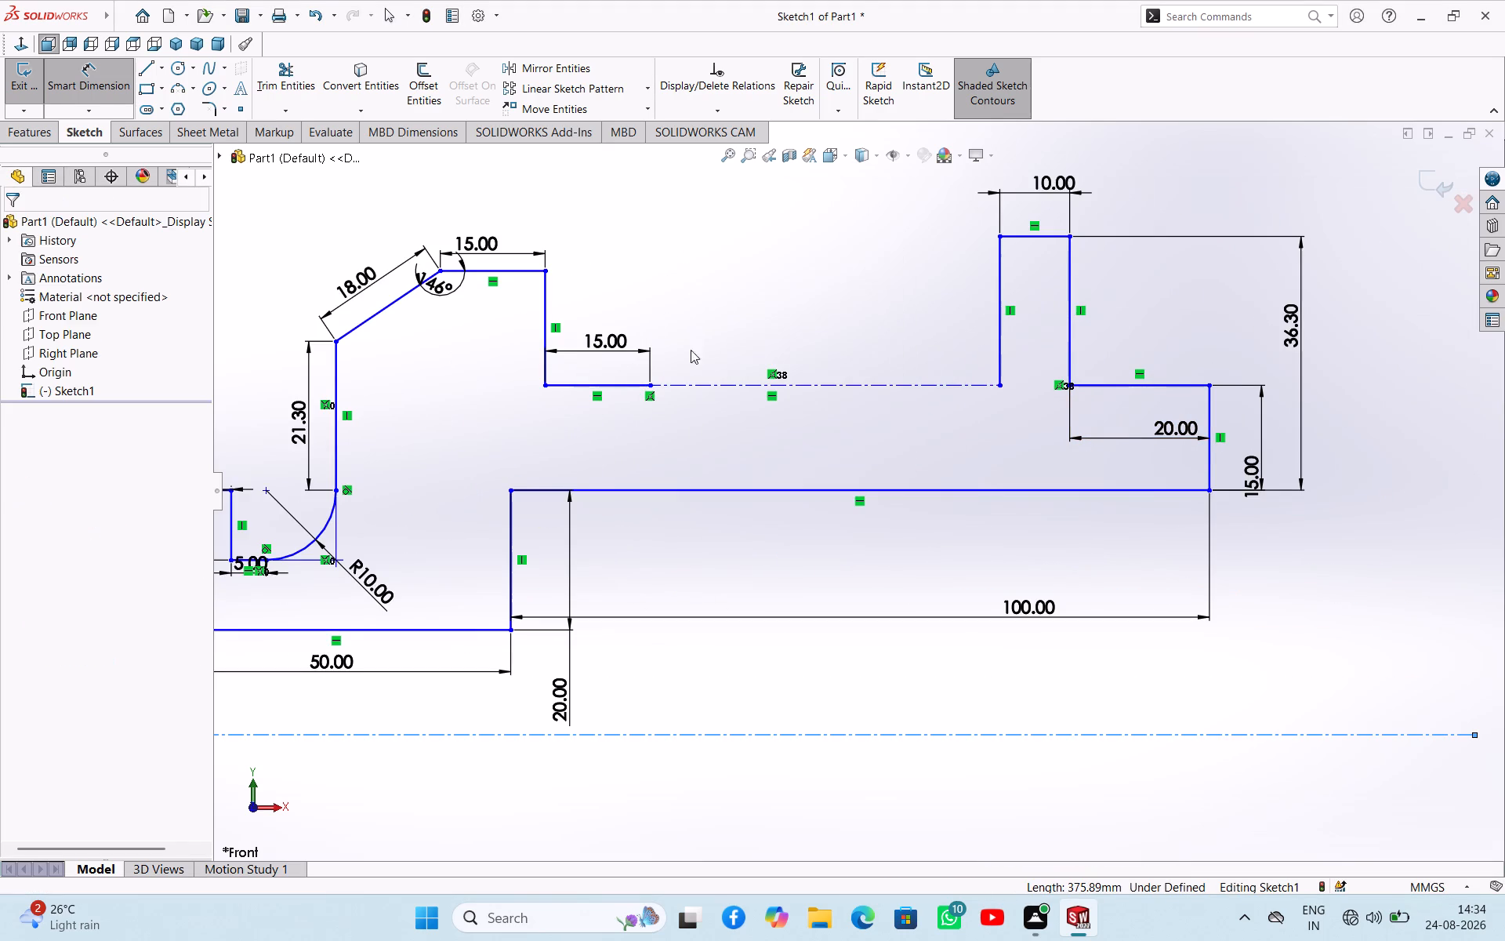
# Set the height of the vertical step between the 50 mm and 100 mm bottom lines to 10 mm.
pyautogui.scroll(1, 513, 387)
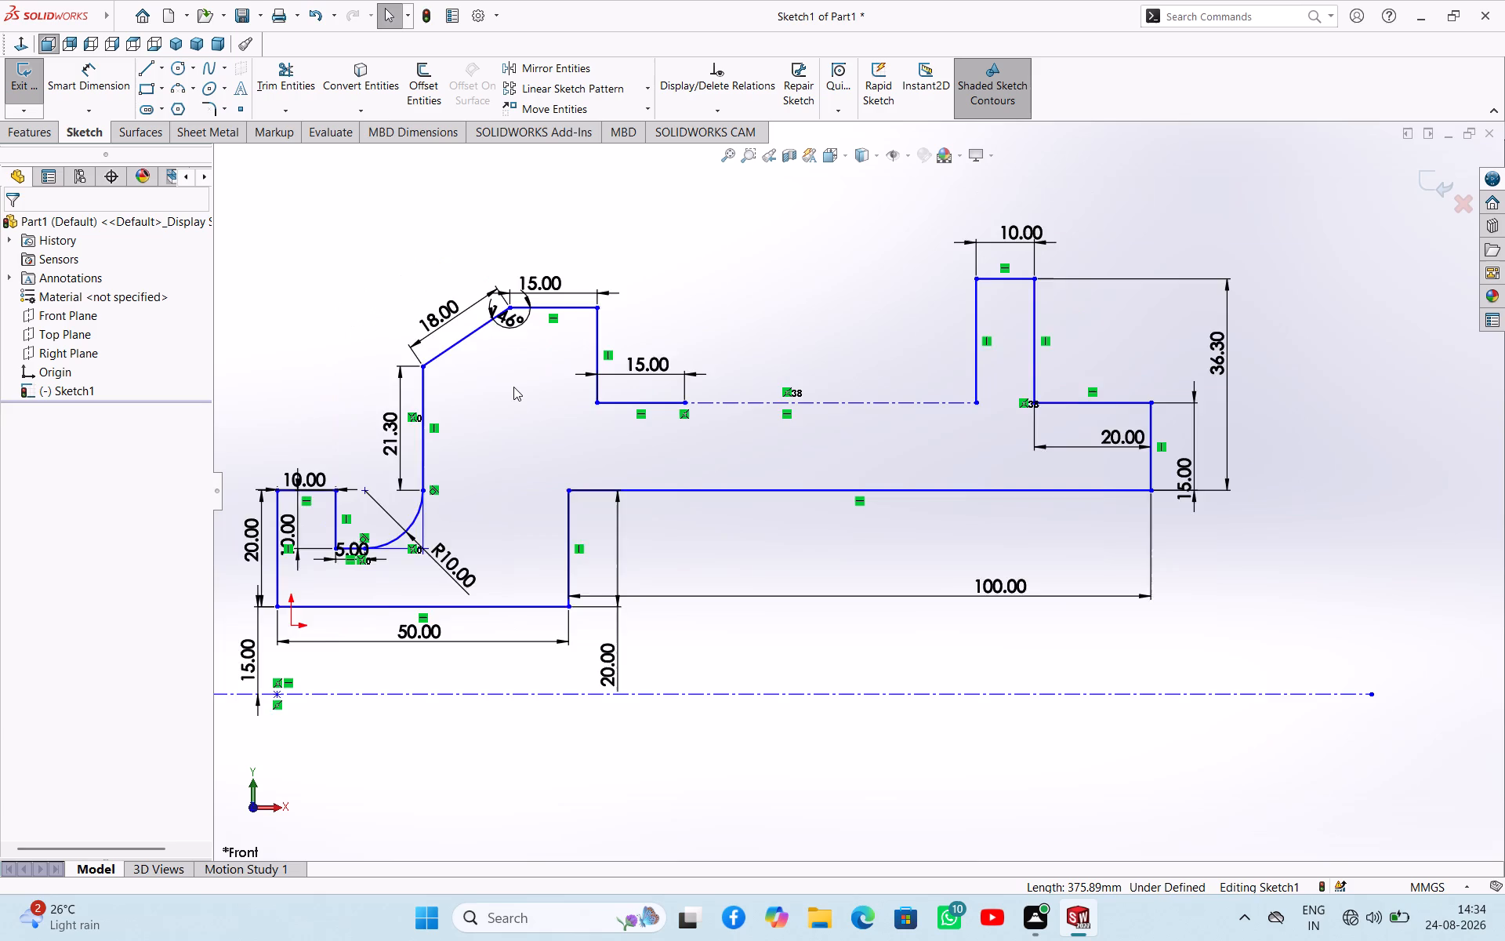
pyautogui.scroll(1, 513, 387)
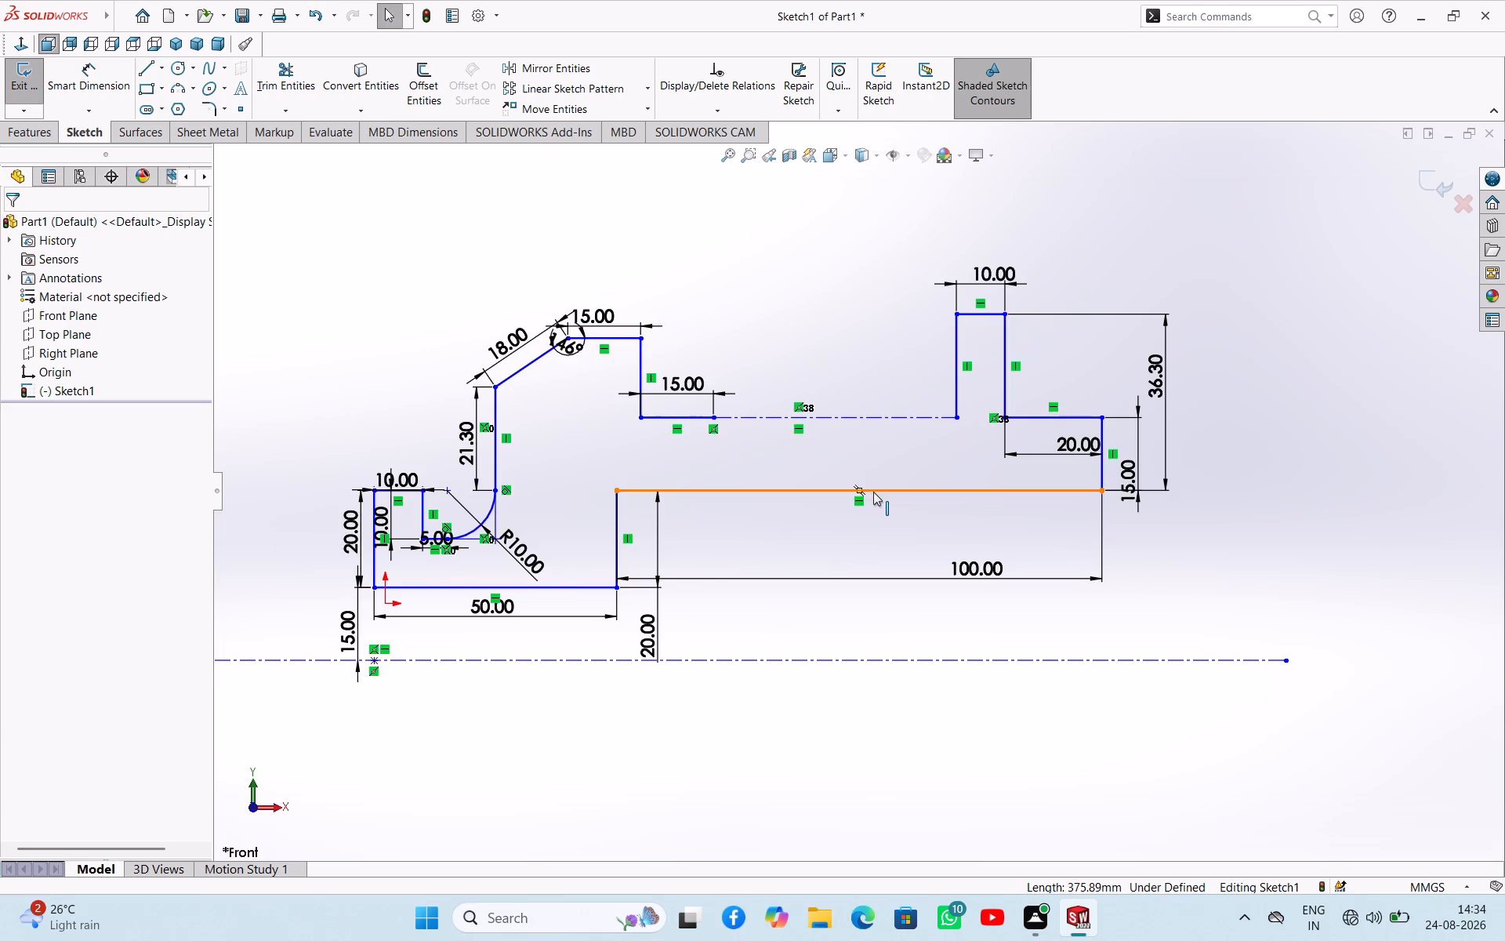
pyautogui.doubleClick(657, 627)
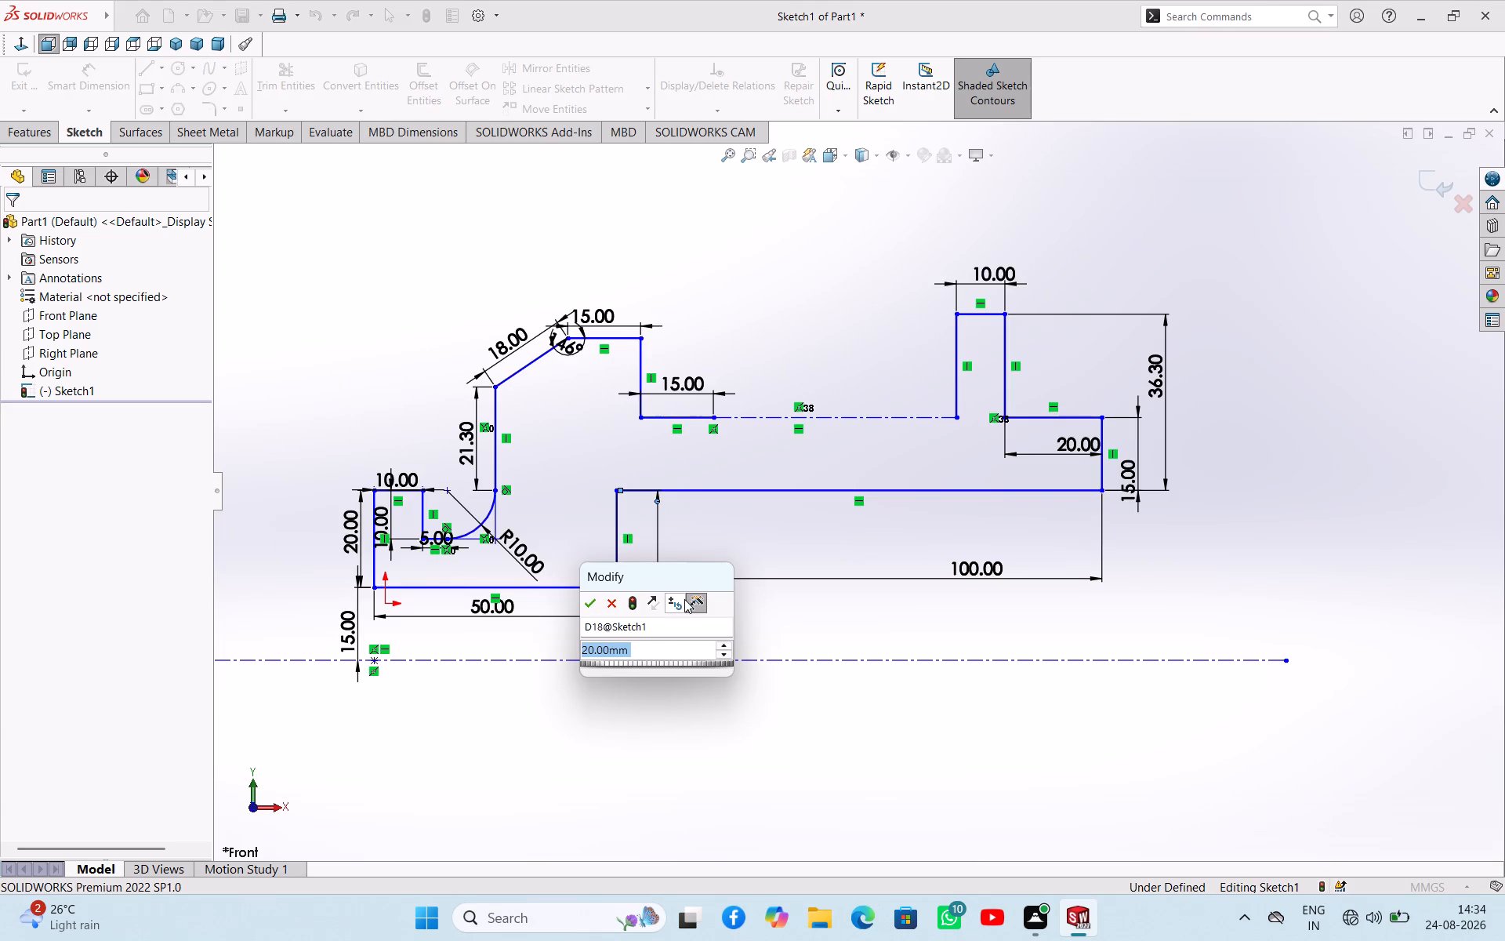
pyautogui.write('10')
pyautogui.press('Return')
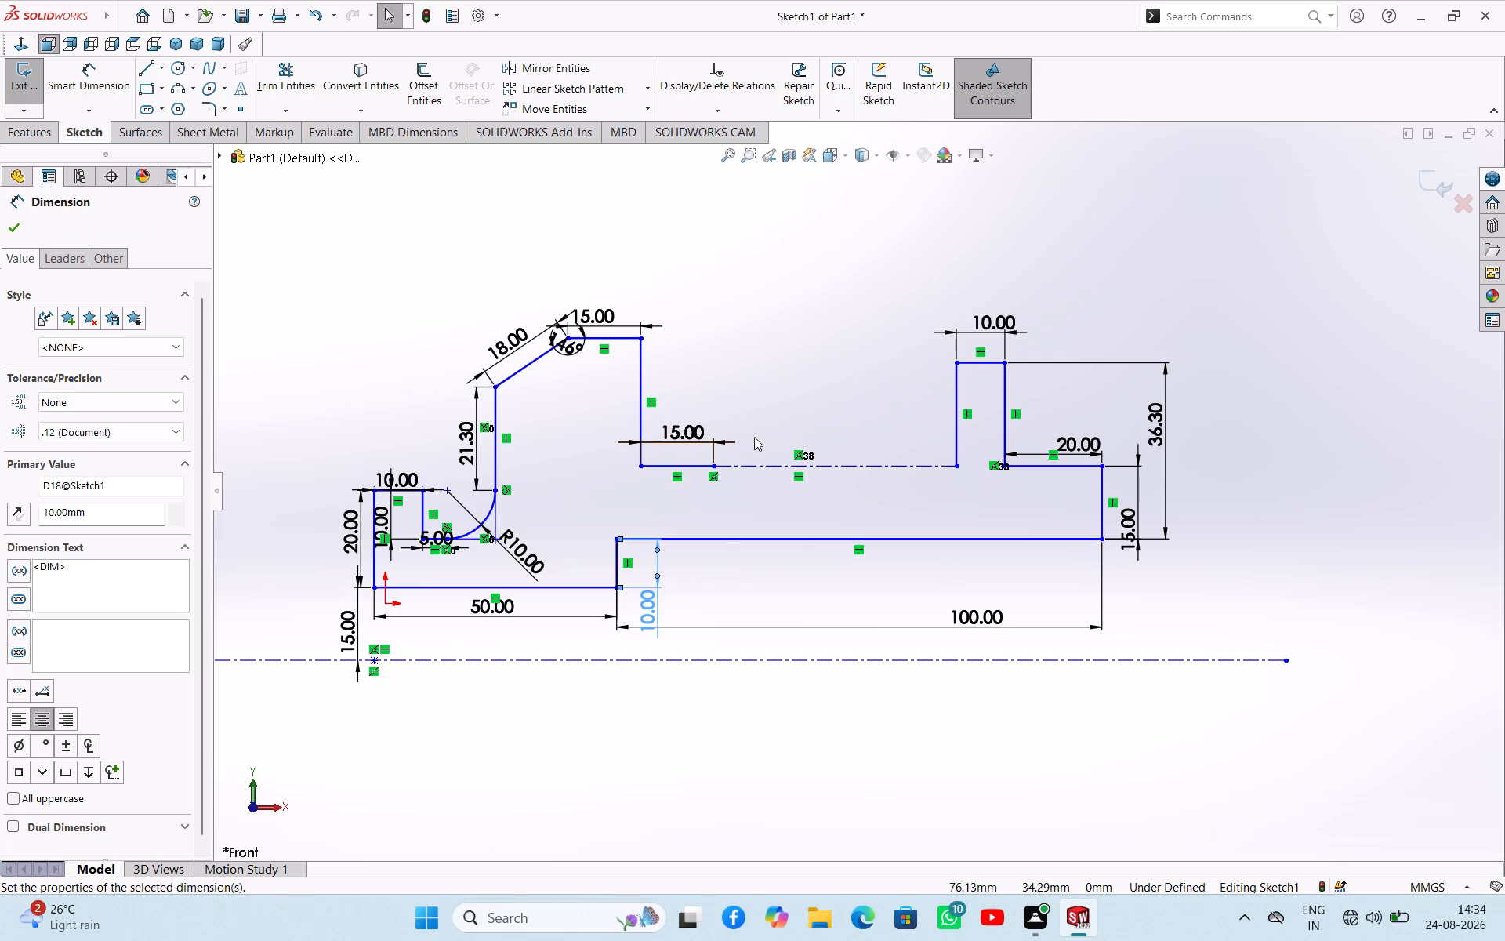
# Set the height of the vertical step between the 50 mm and 100 mm bottom lines to 15 mm.
pyautogui.doubleClick(651, 609)
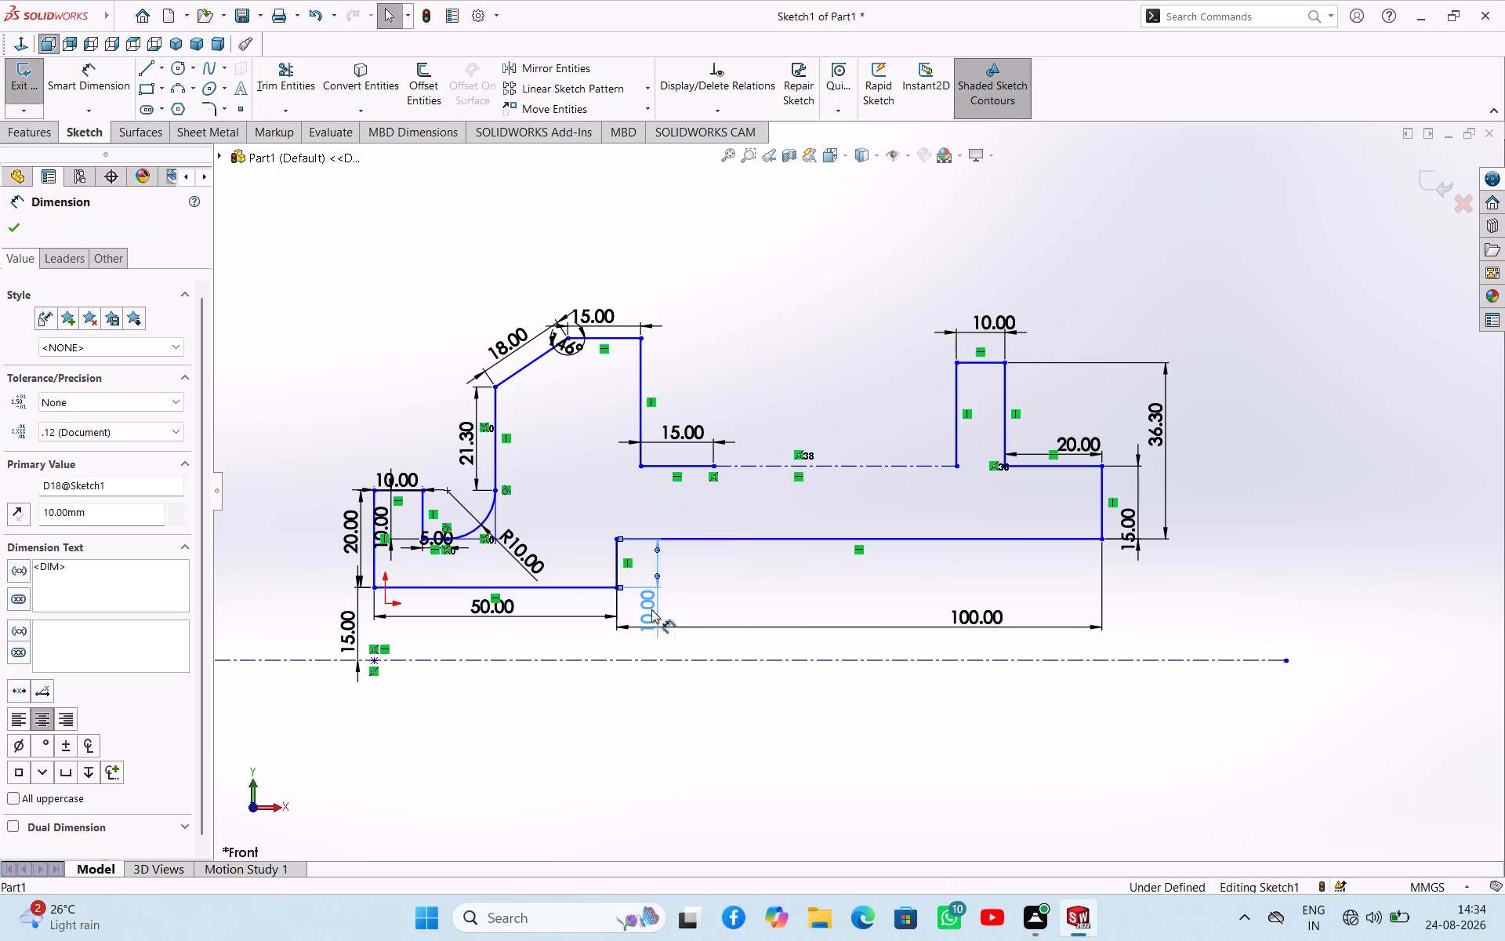
pyautogui.write('15')
pyautogui.press('Return')
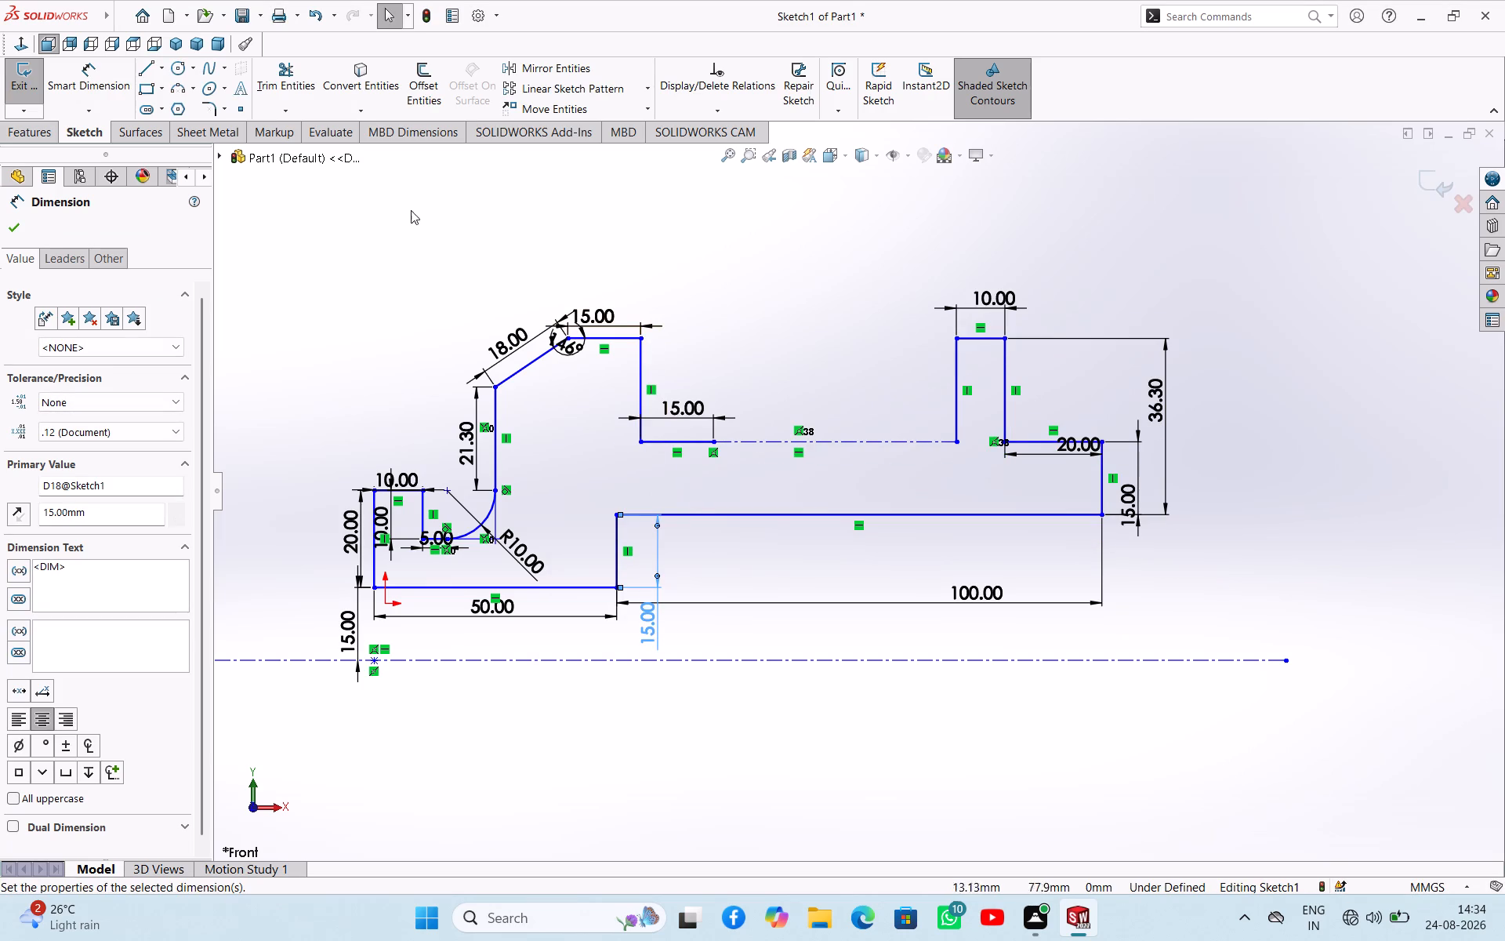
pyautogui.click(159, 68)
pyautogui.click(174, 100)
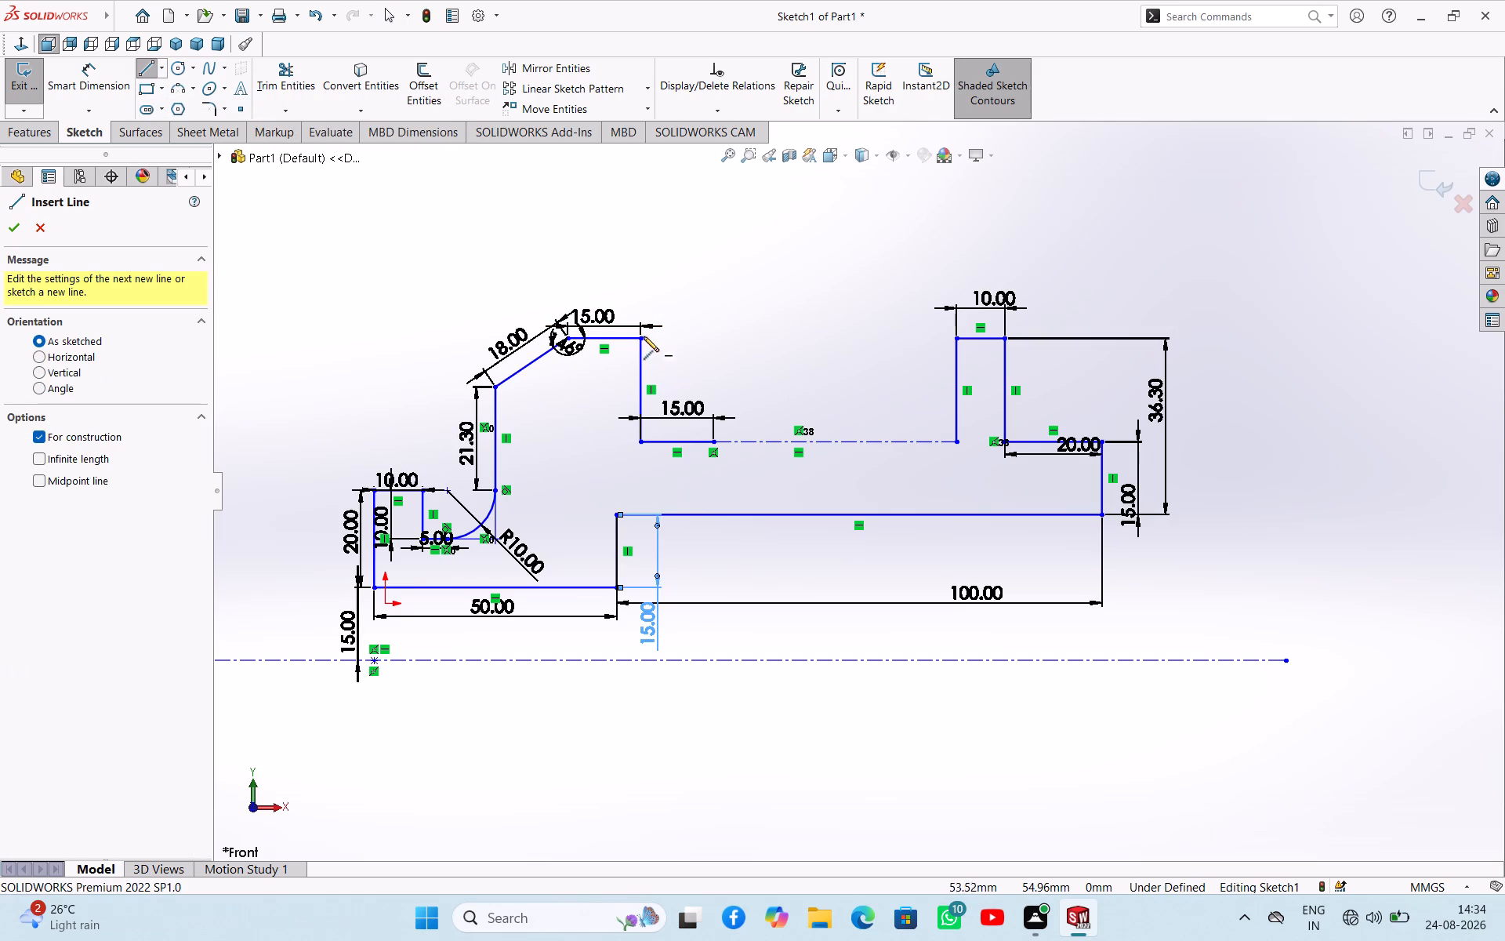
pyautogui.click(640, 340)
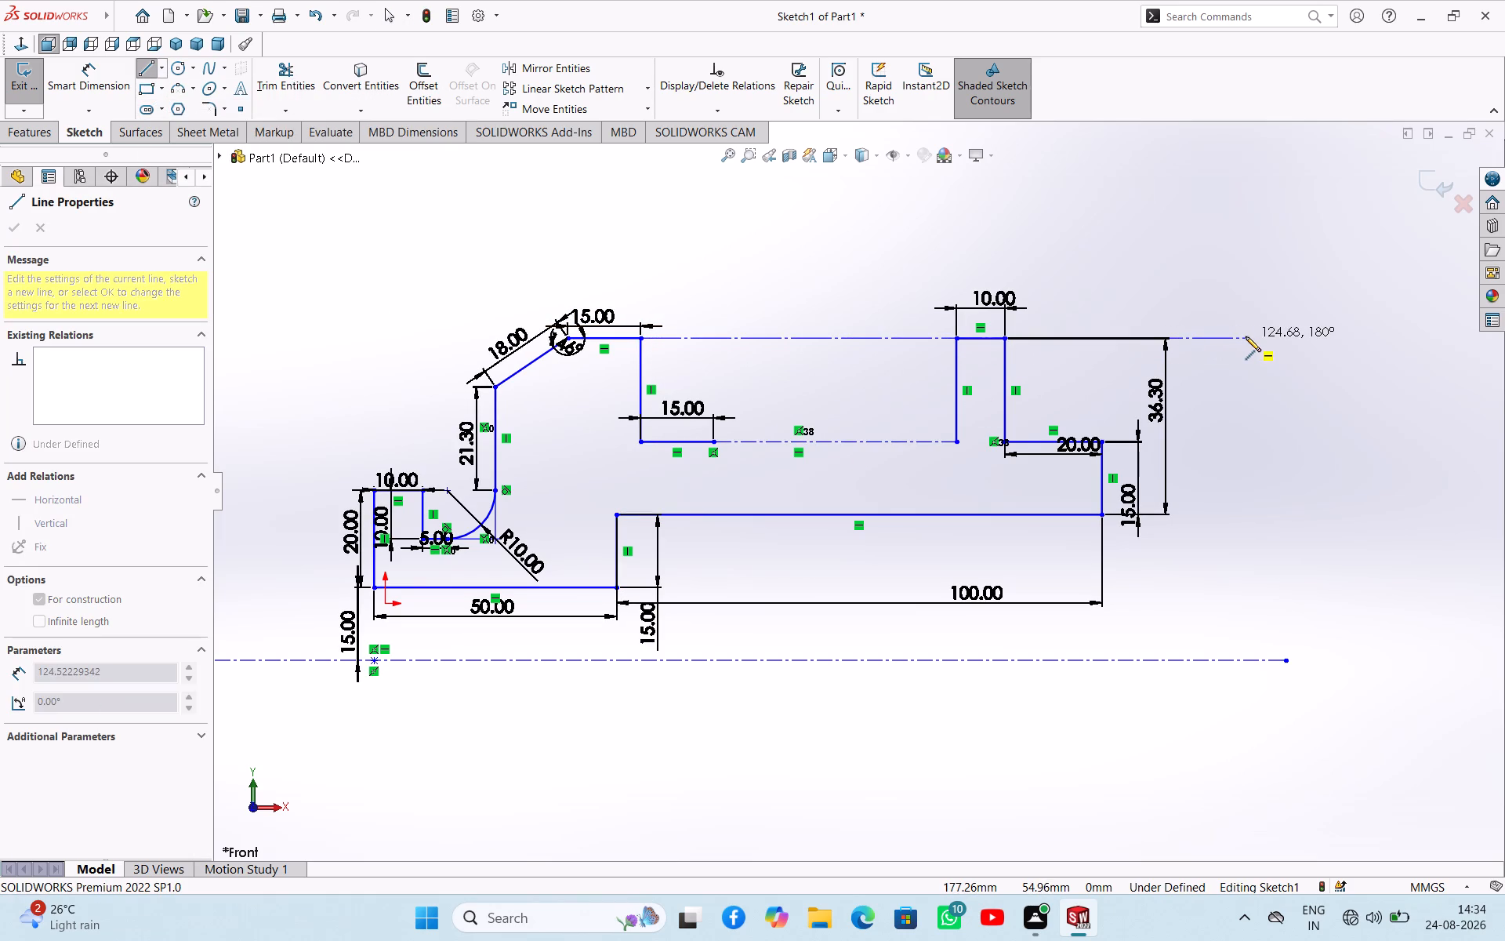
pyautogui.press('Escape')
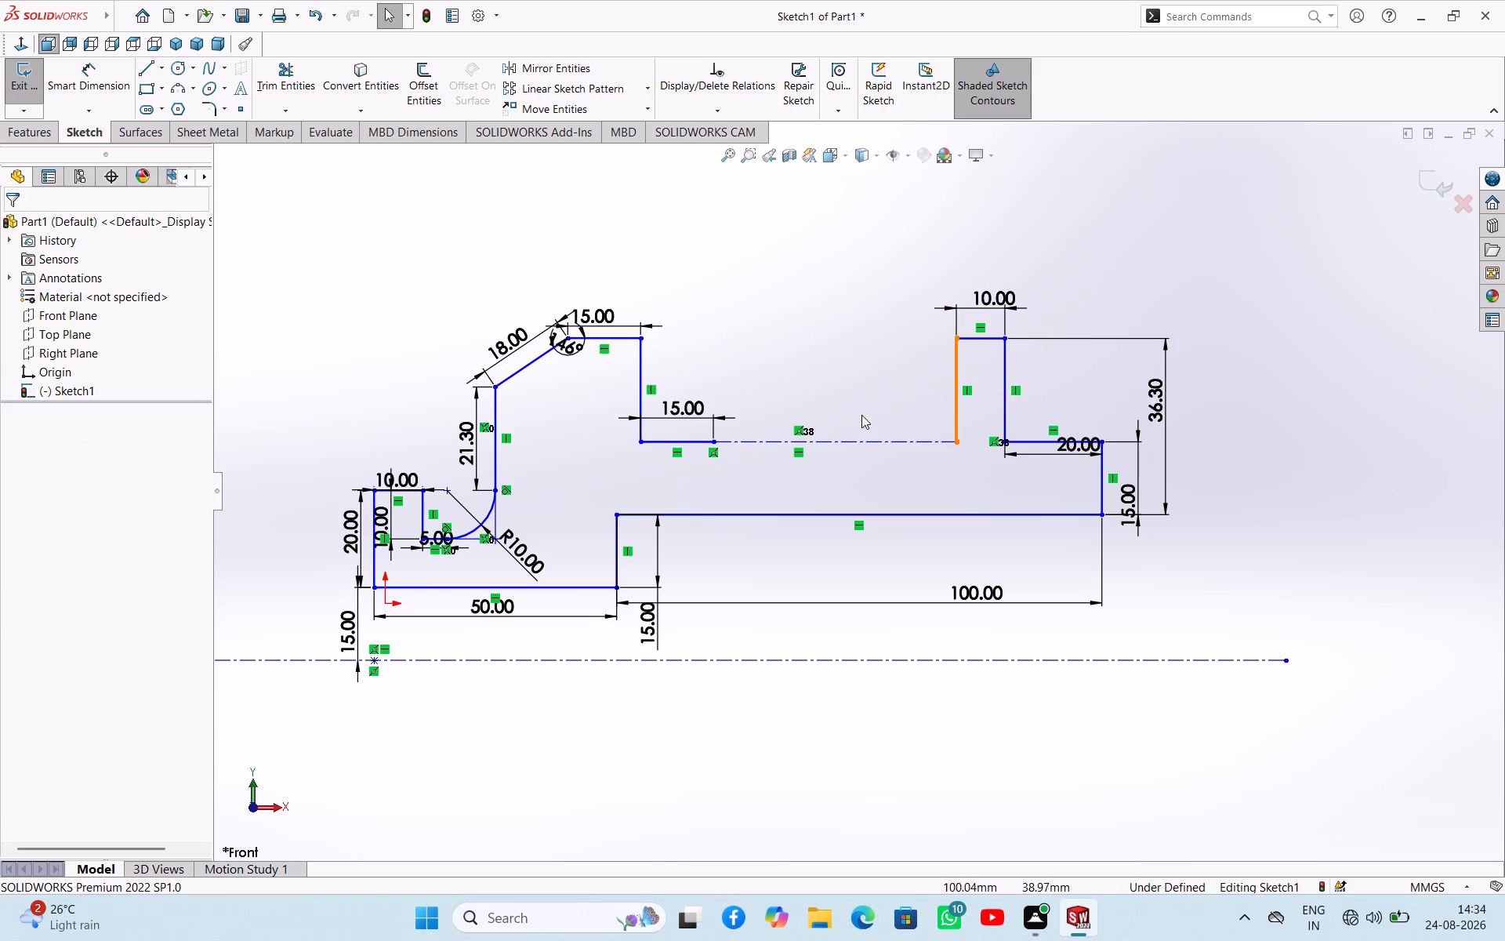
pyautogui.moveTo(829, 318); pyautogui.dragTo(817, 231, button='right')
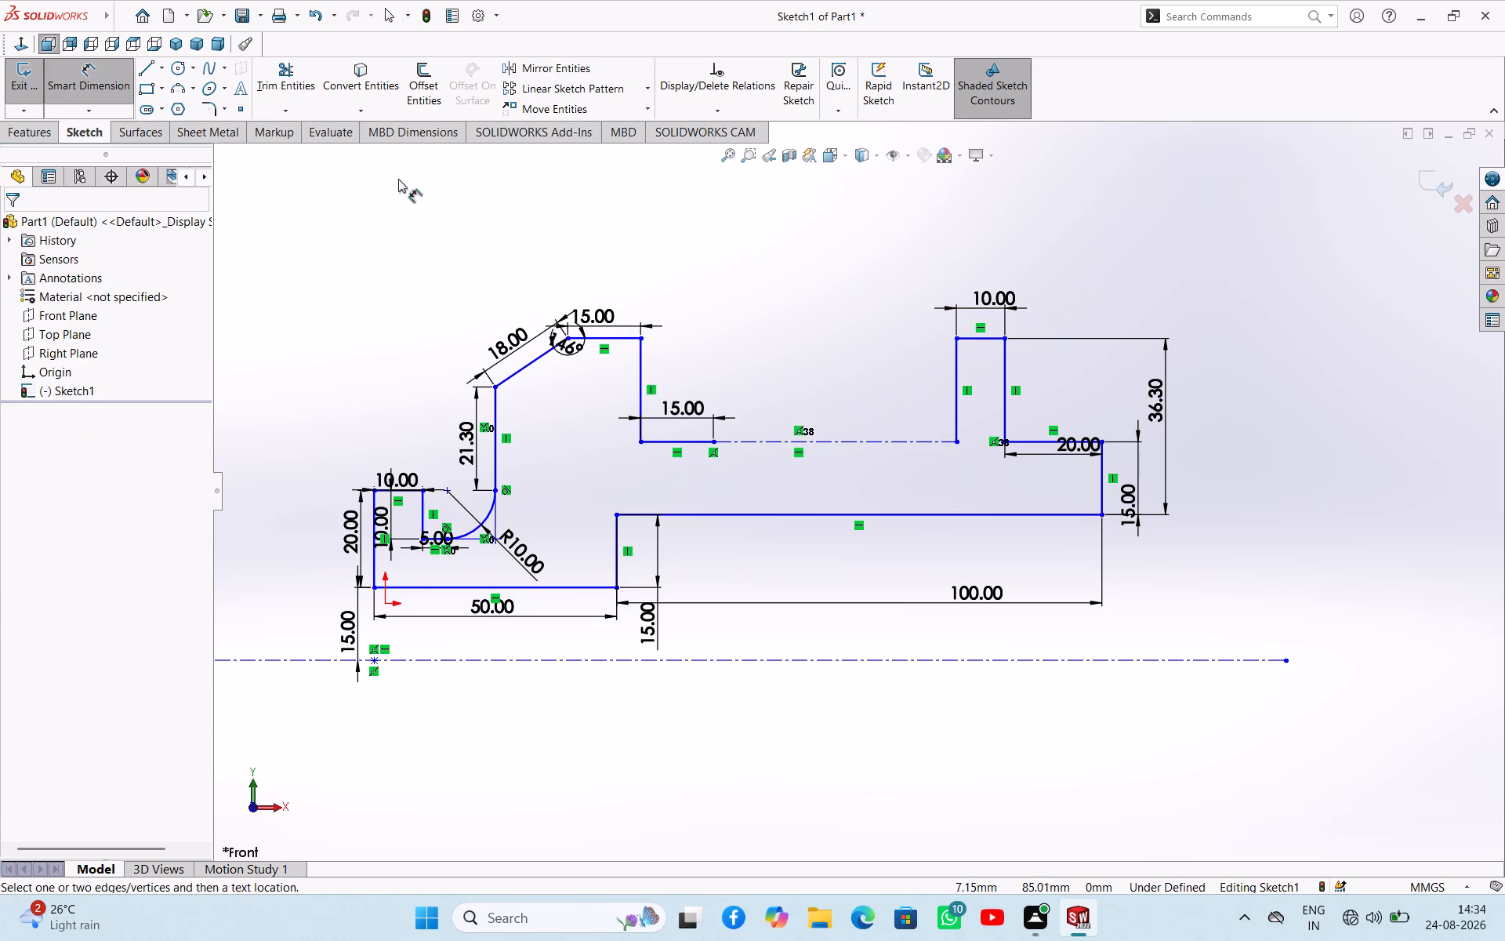
# Sketch a three-point arc of about 80 mm radius bulging upward between the 15 mm top line's end and the 10 mm projection's near corner.
pyautogui.click(183, 90)
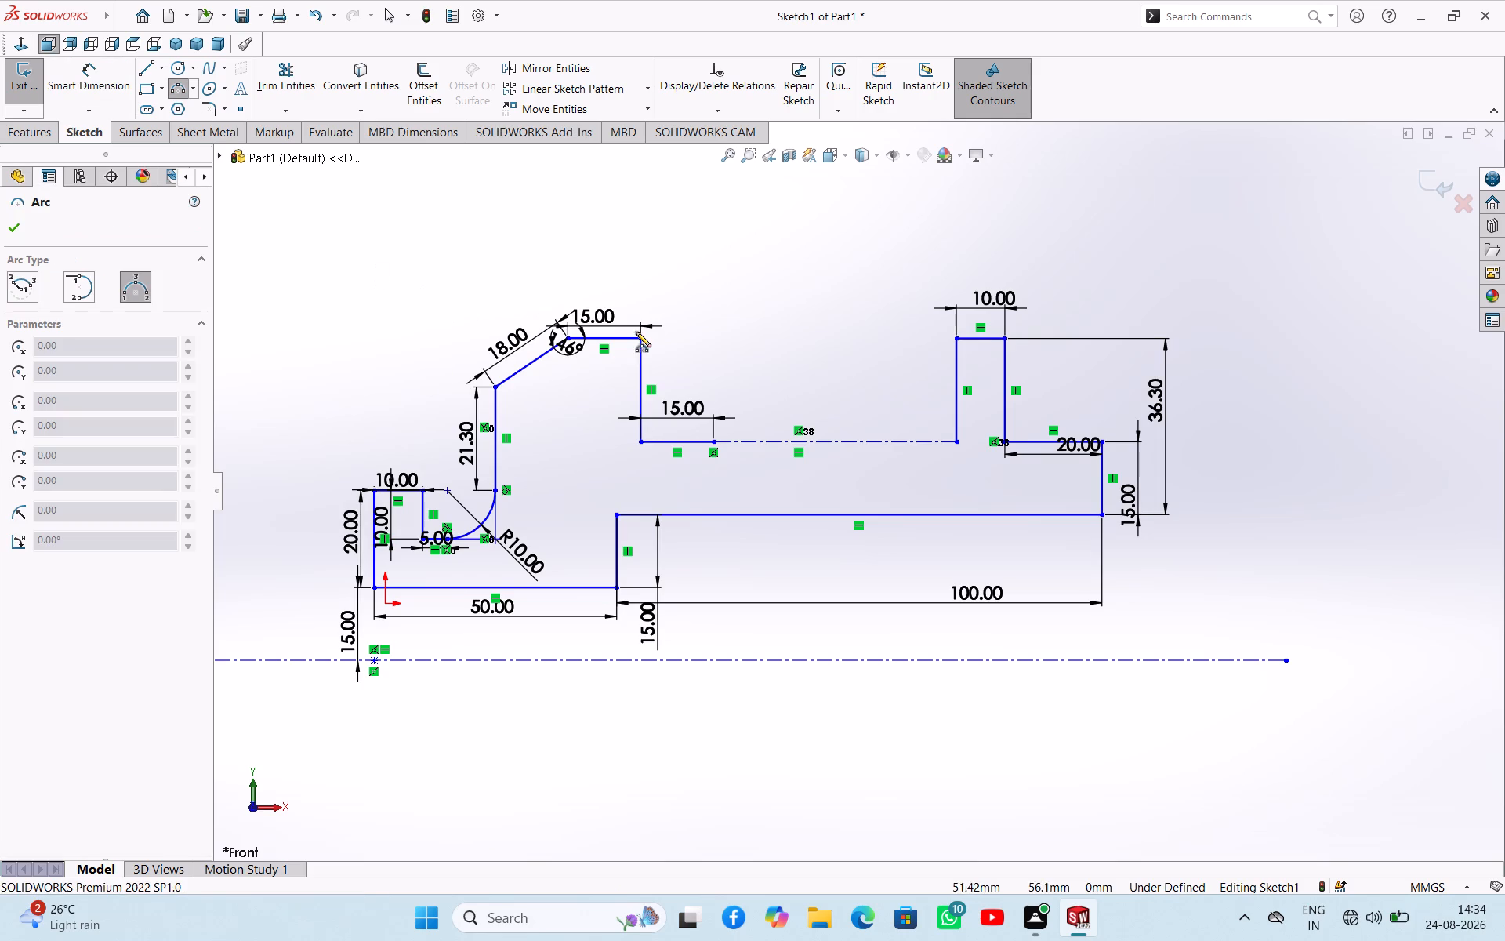
pyautogui.click(644, 338)
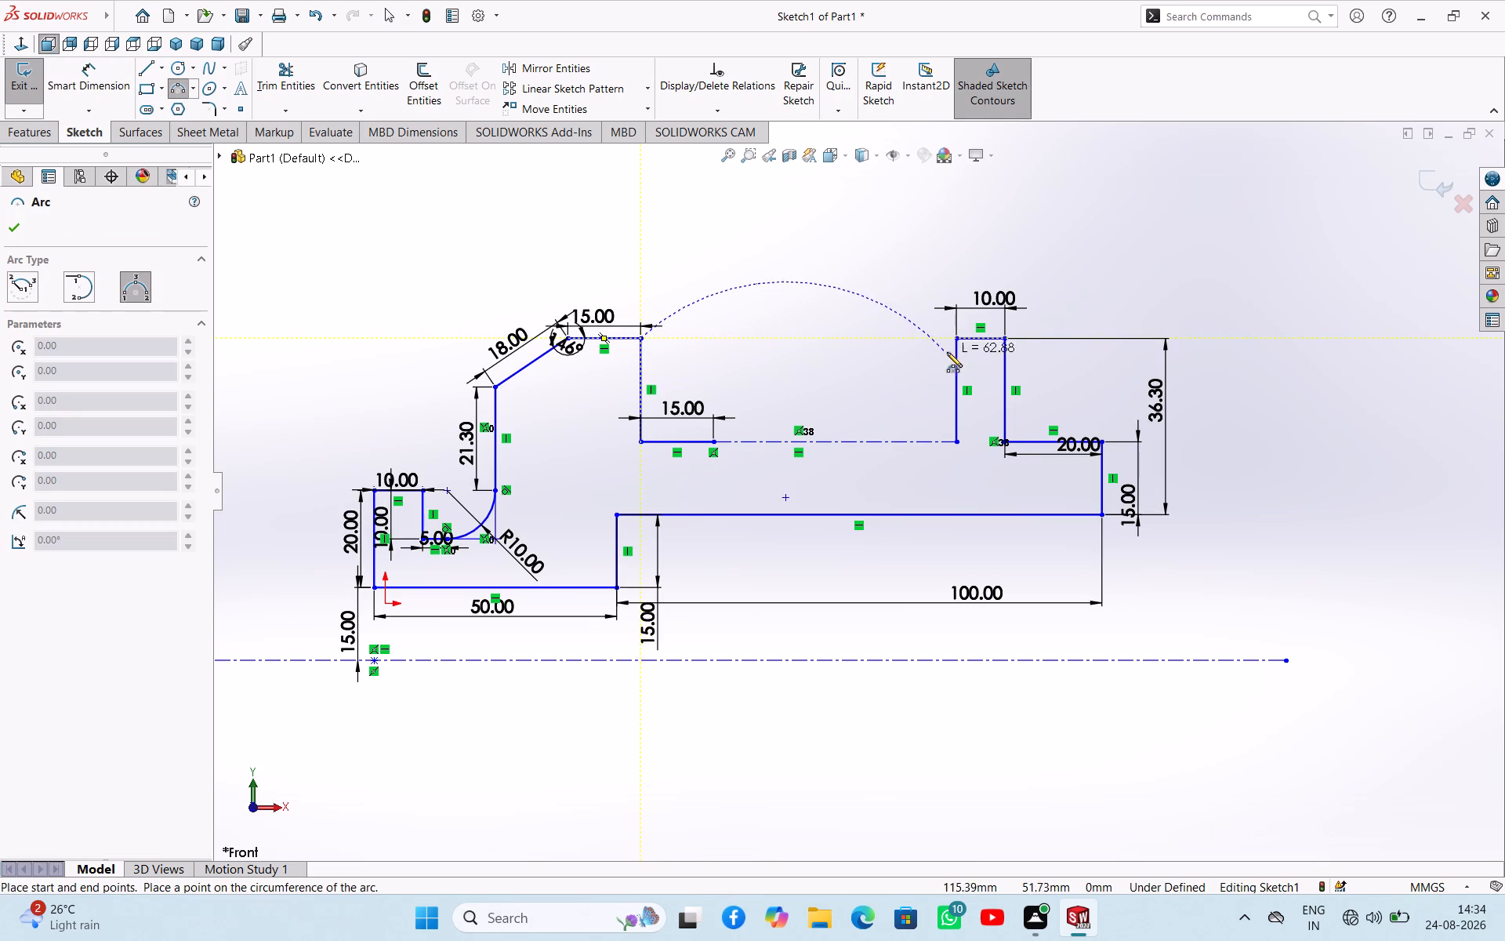
pyautogui.click(959, 340)
pyautogui.click(869, 311)
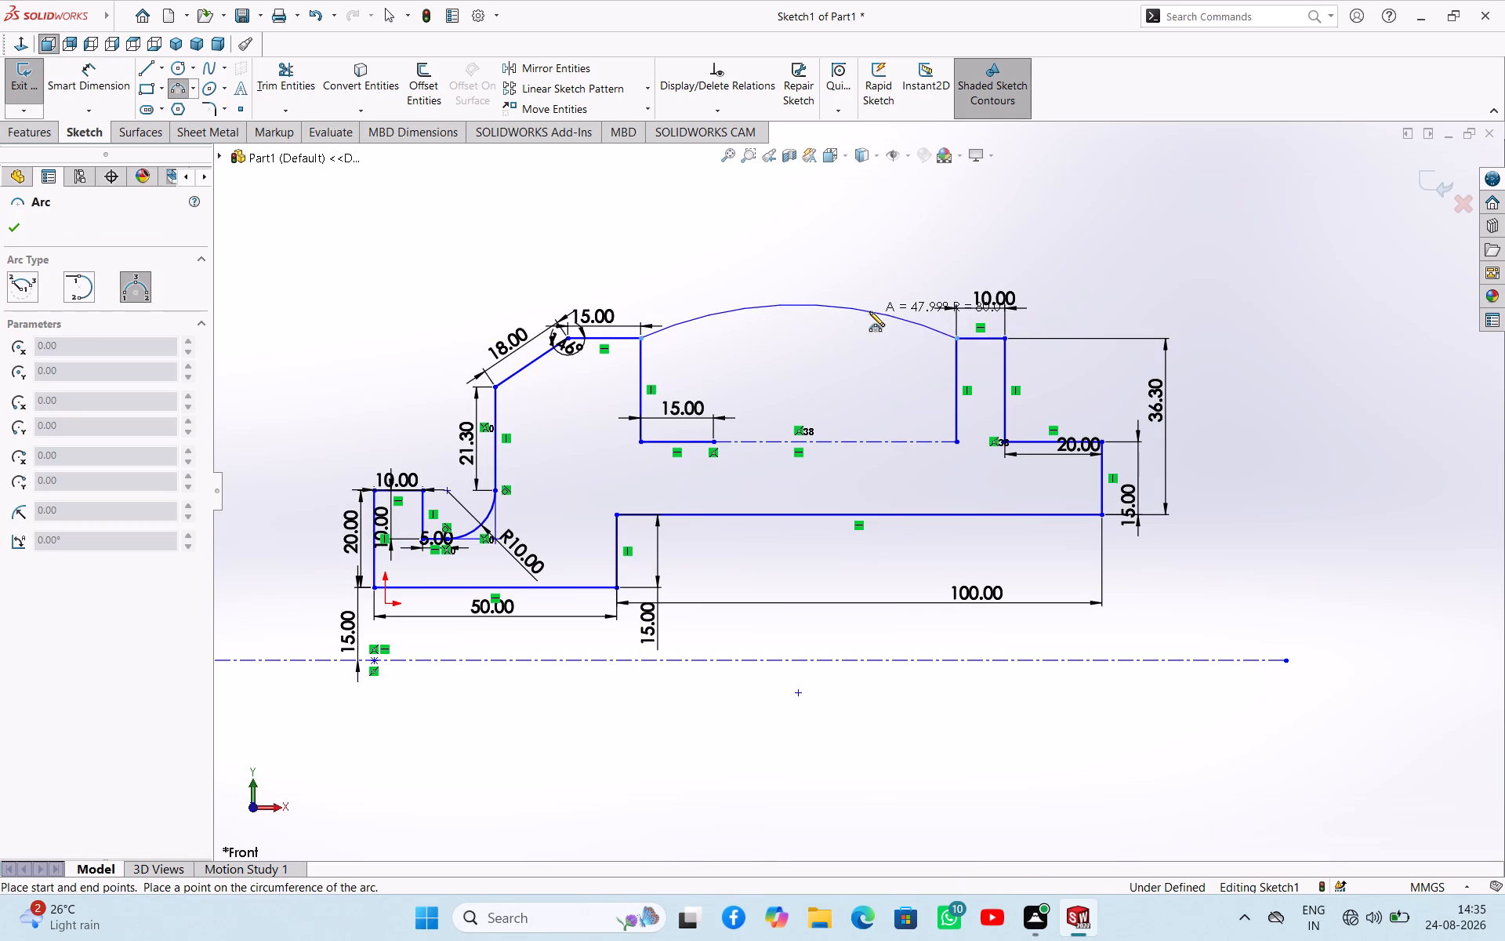
pyautogui.rightClick(699, 256)
pyautogui.click(713, 267)
# Dimension the new arc bridging the two raised sections, setting its radius to 42.8 mm.
pyautogui.moveTo(672, 272); pyautogui.dragTo(662, 197, button='right')
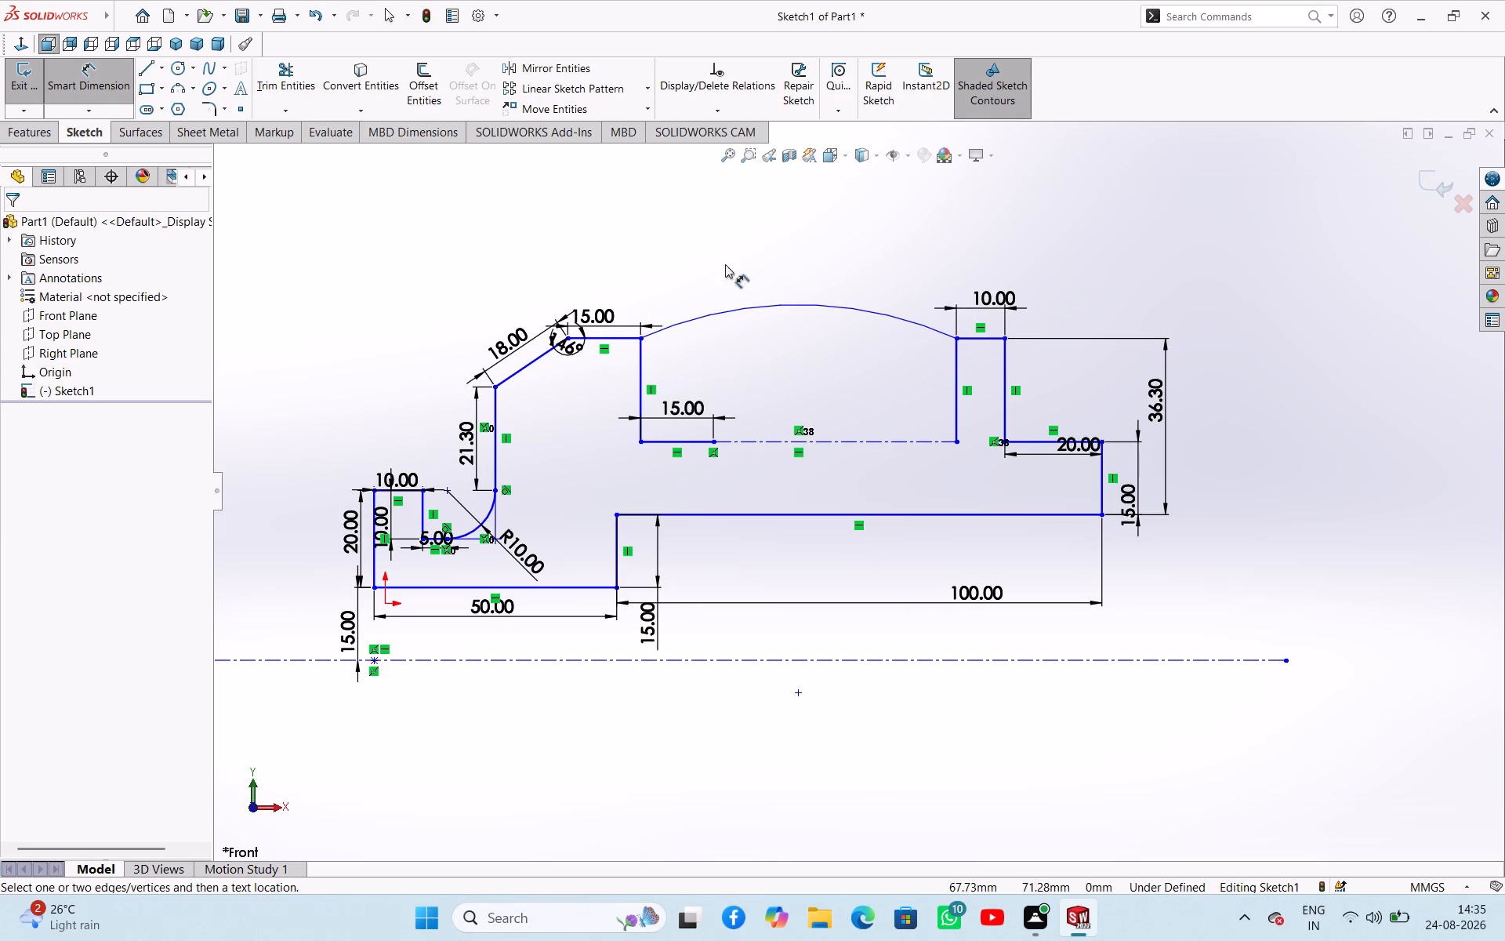
pyautogui.click(767, 308)
pyautogui.click(738, 256)
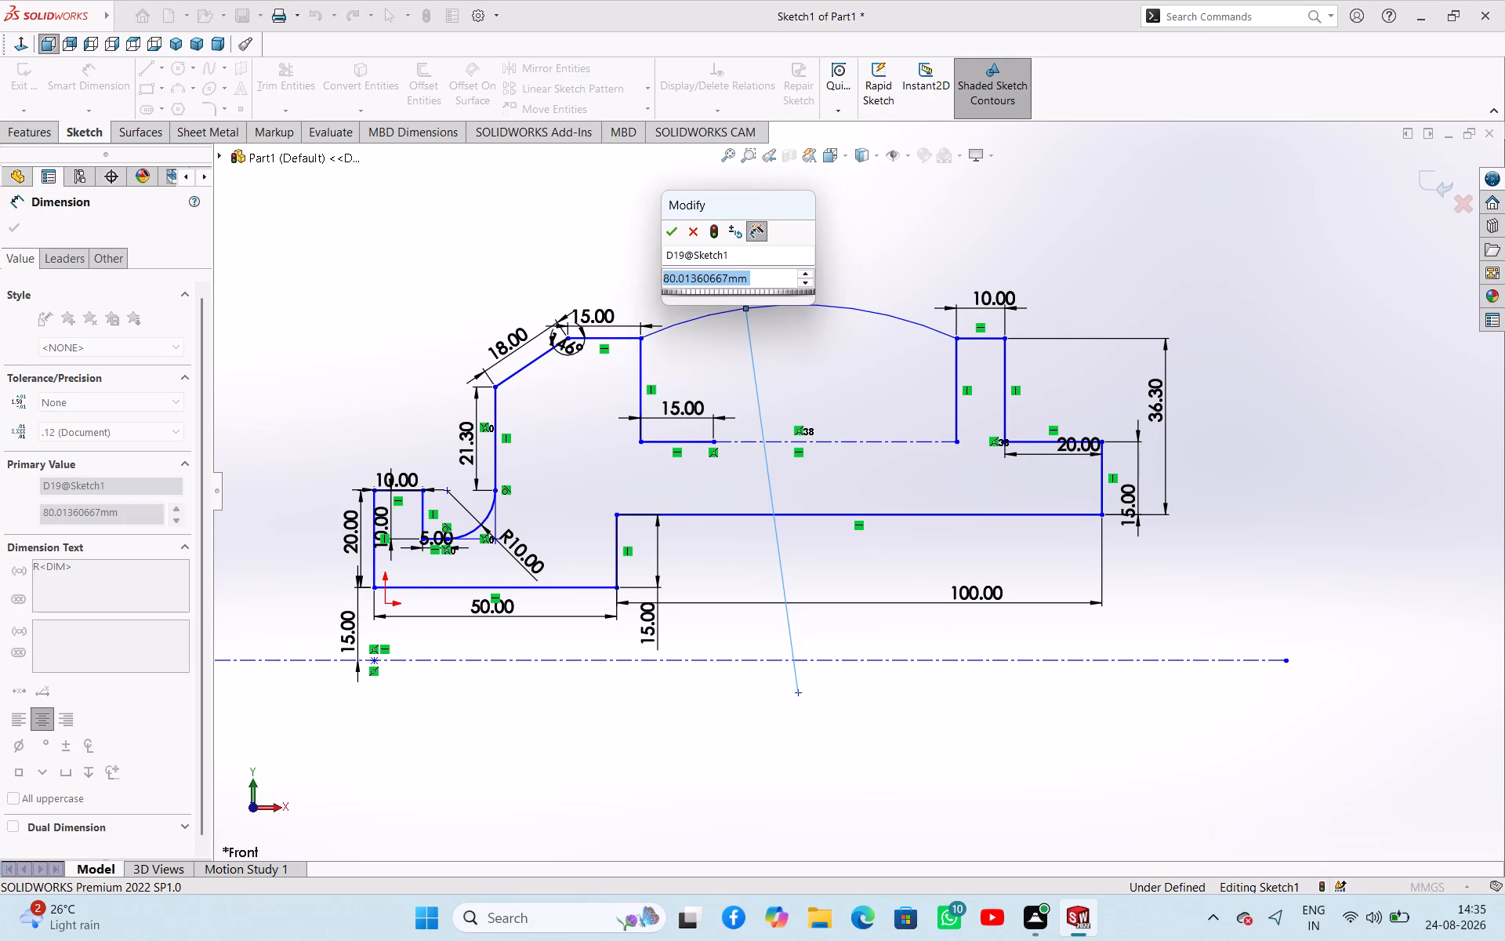
pyautogui.press('4')
pyautogui.press('2')
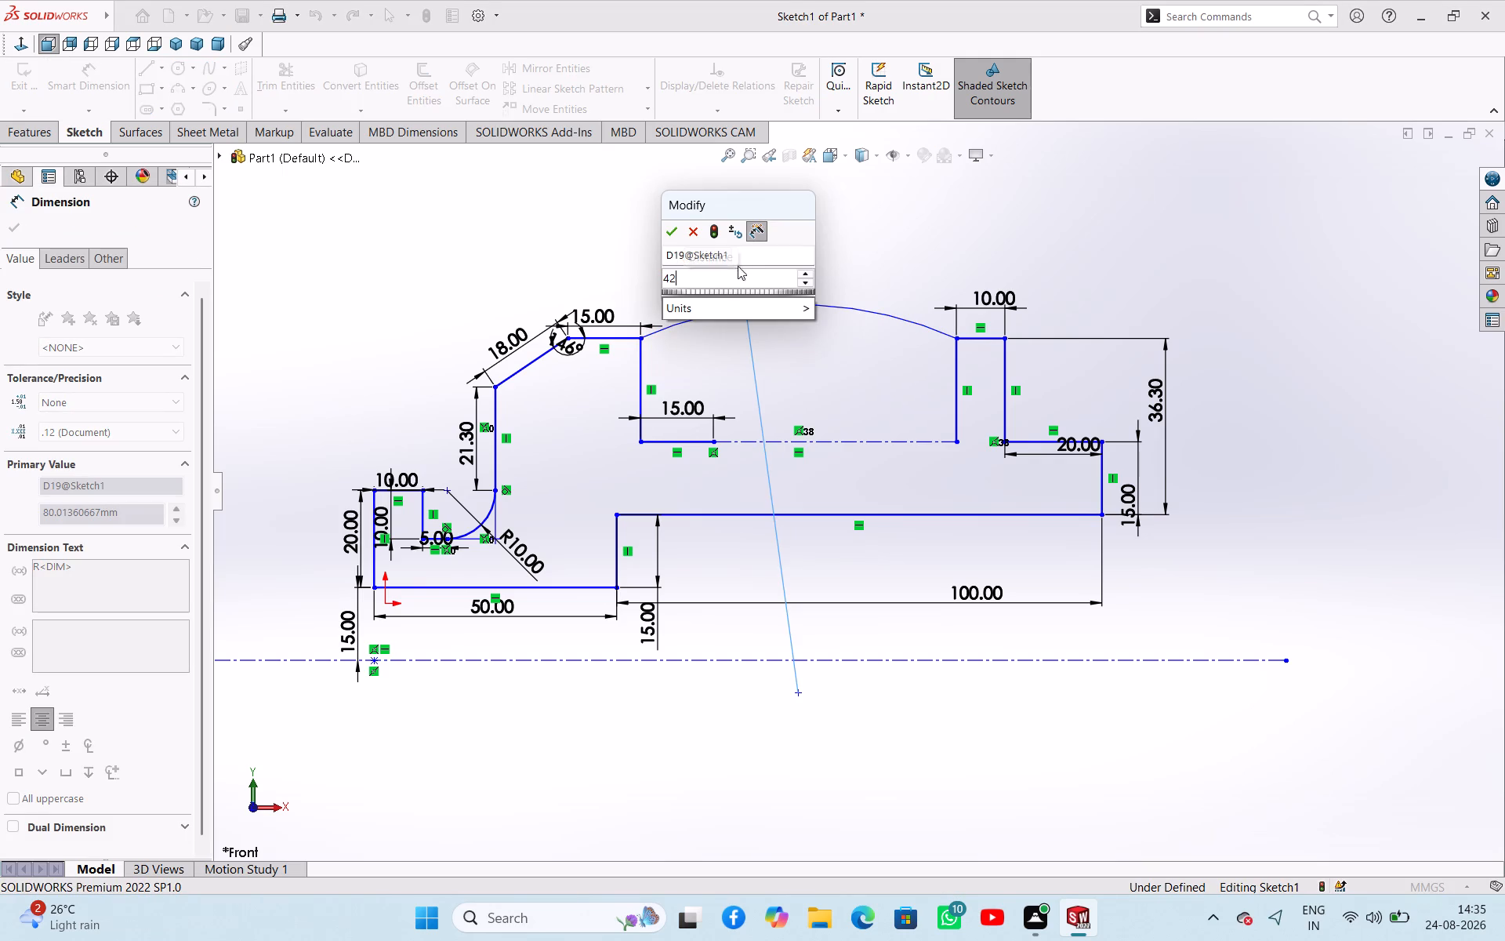
pyautogui.press('.')
pyautogui.press('8')
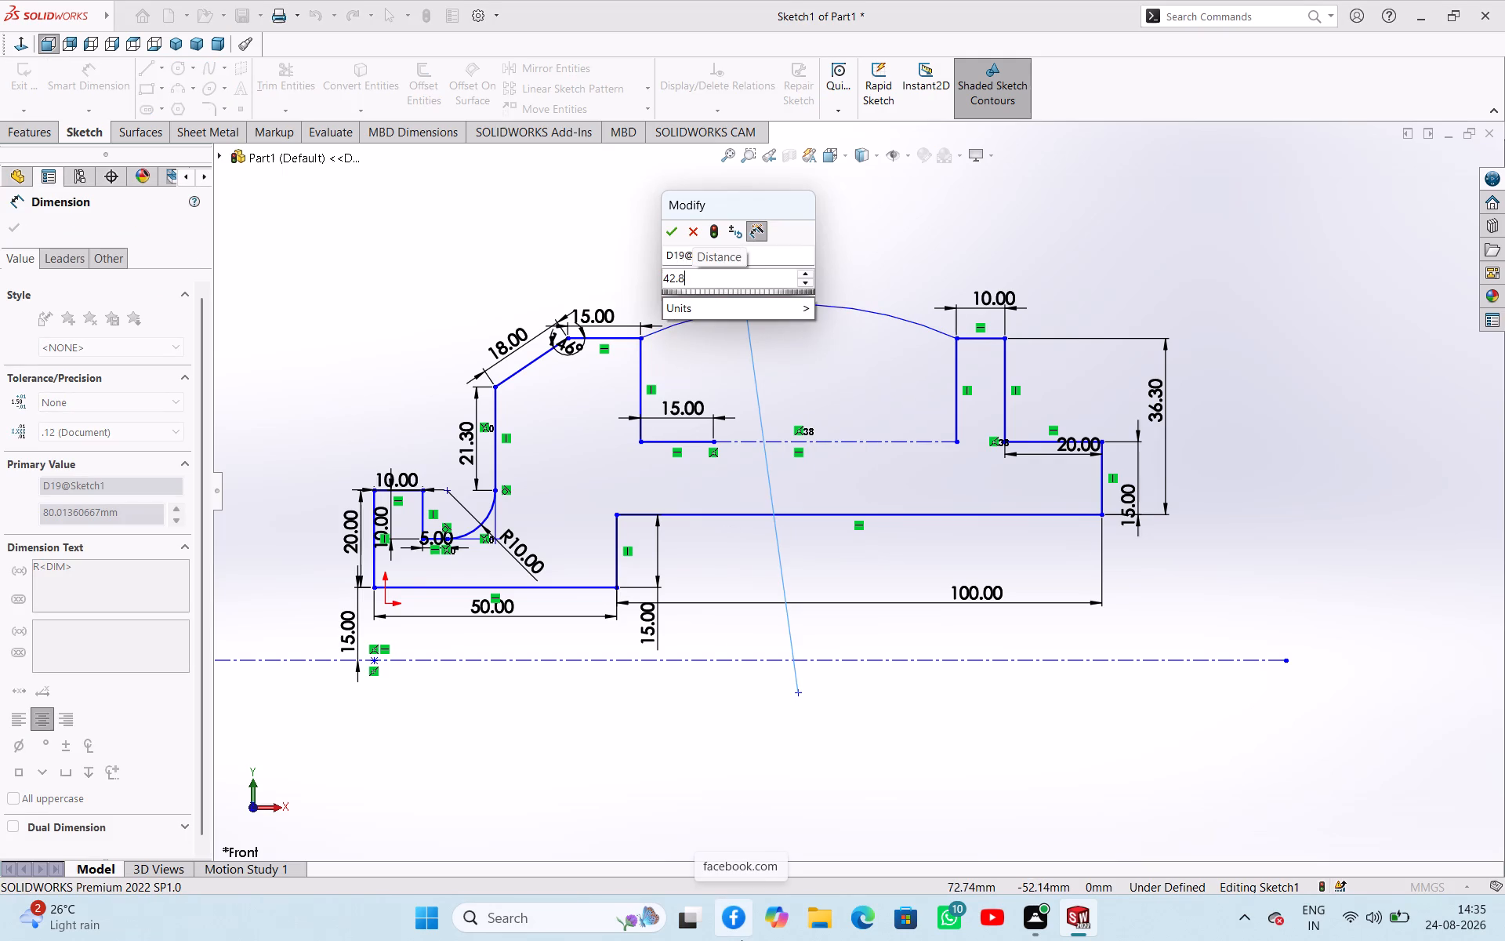
pyautogui.press('Return')
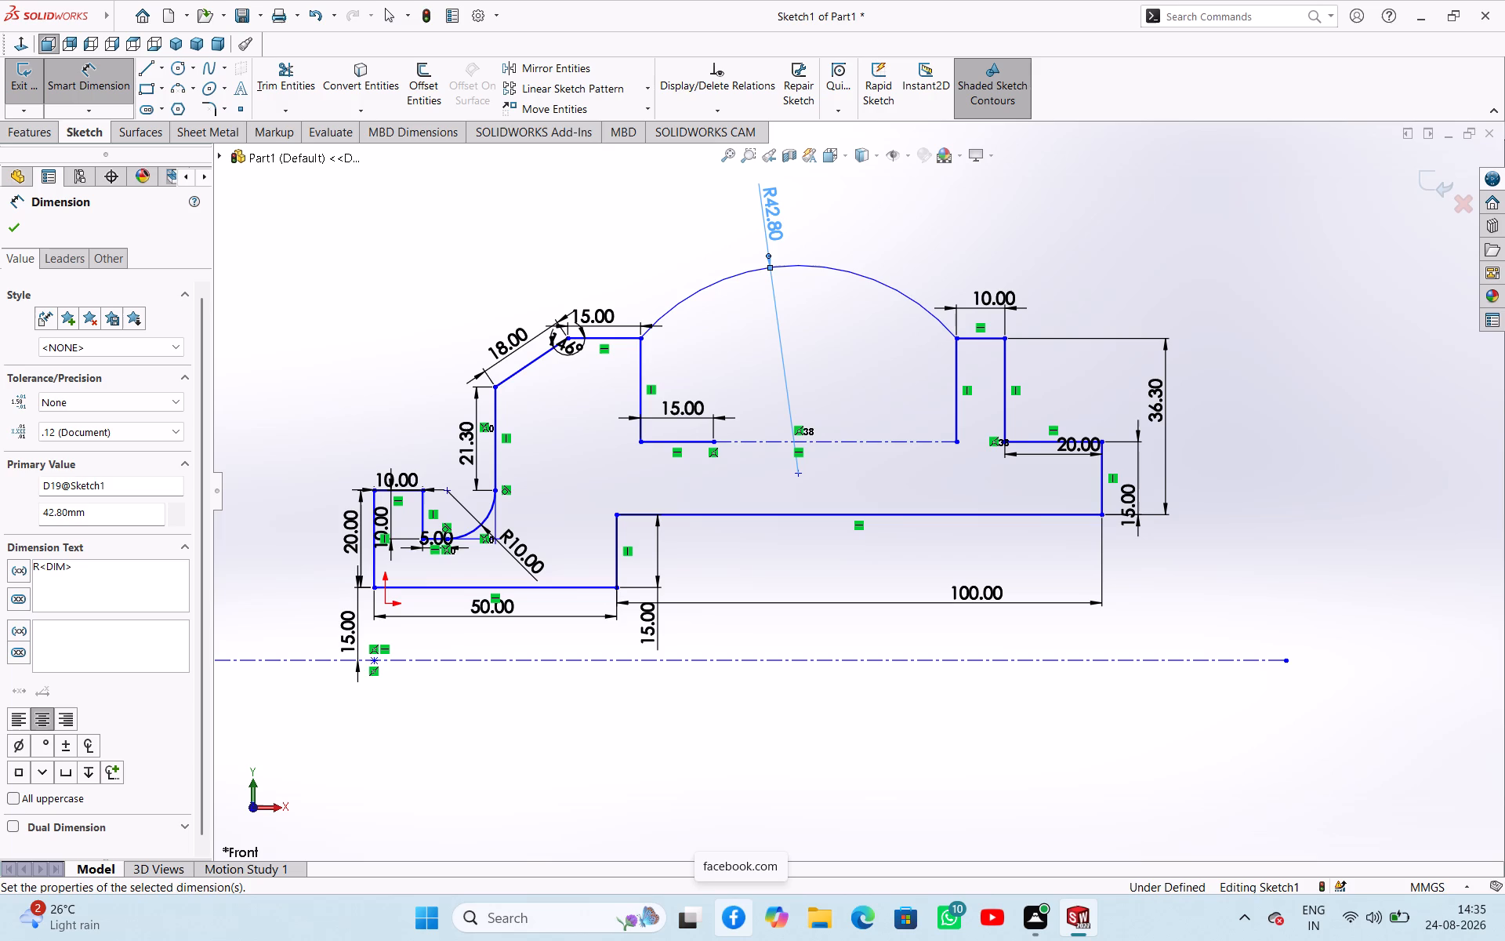
pyautogui.rightClick(569, 251)
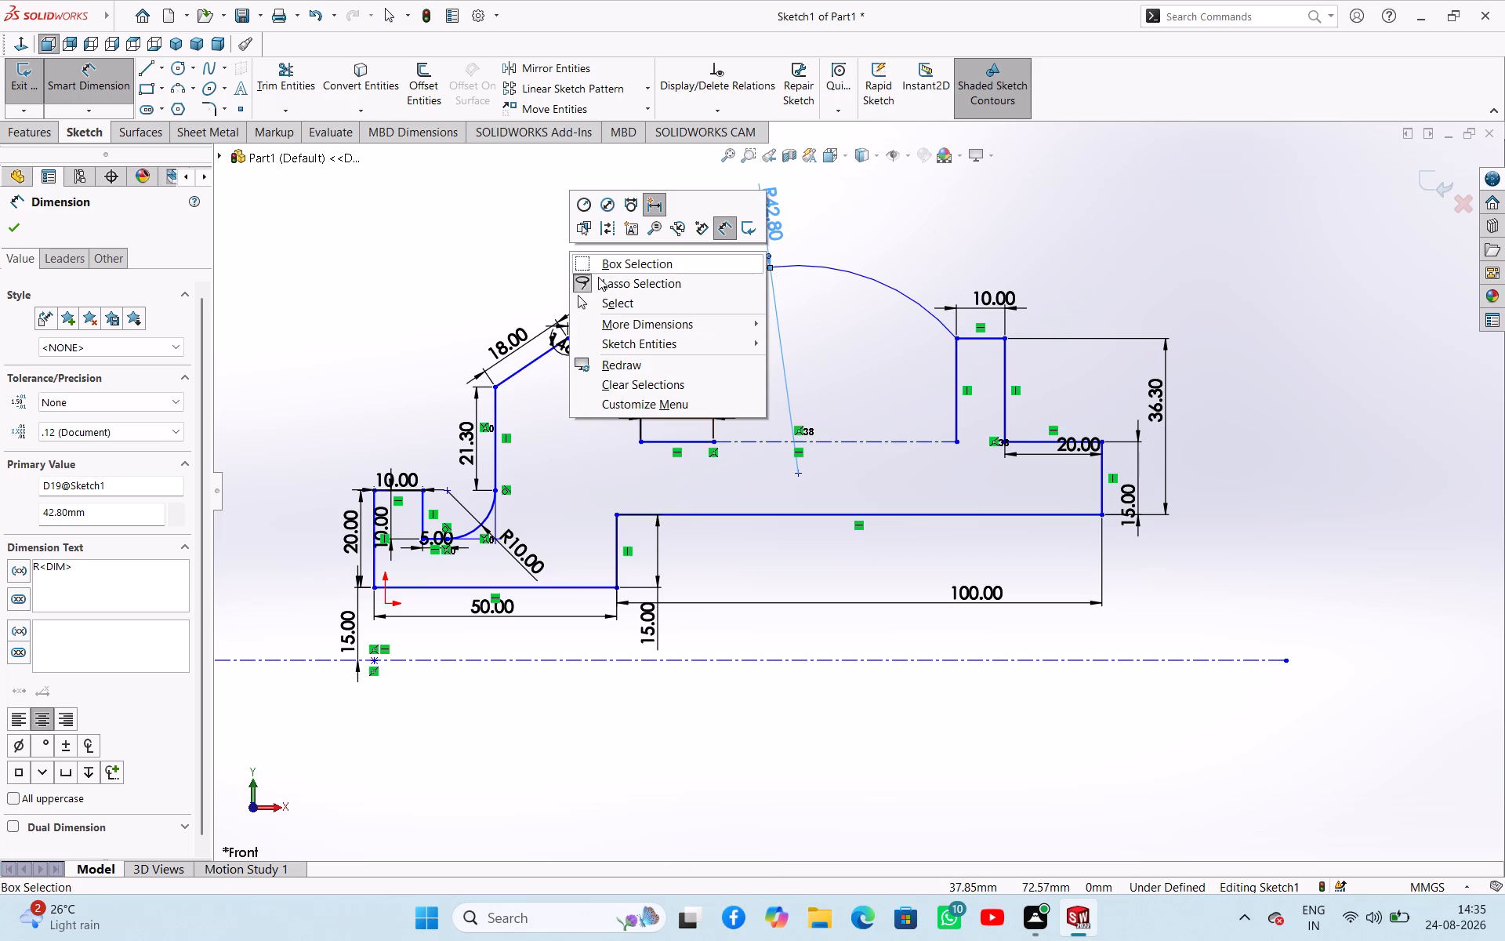
pyautogui.click(600, 303)
# Delete the 15 mm length dimension of the short horizontal line at the recess bottom beneath the arc.
pyautogui.scroll(-3, 642, 325)
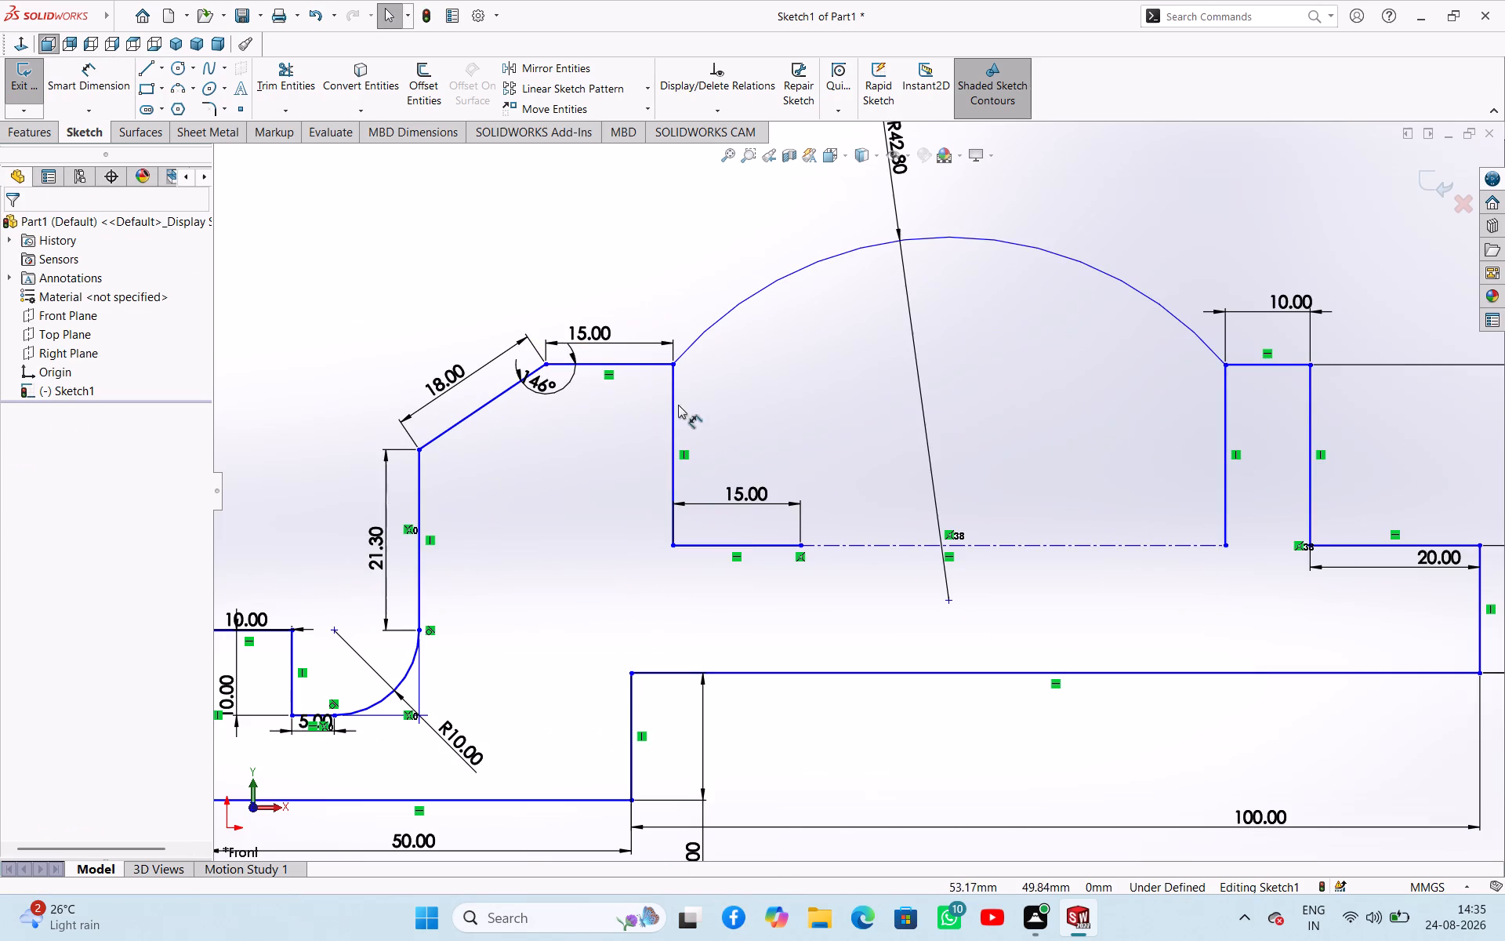
pyautogui.click(767, 484)
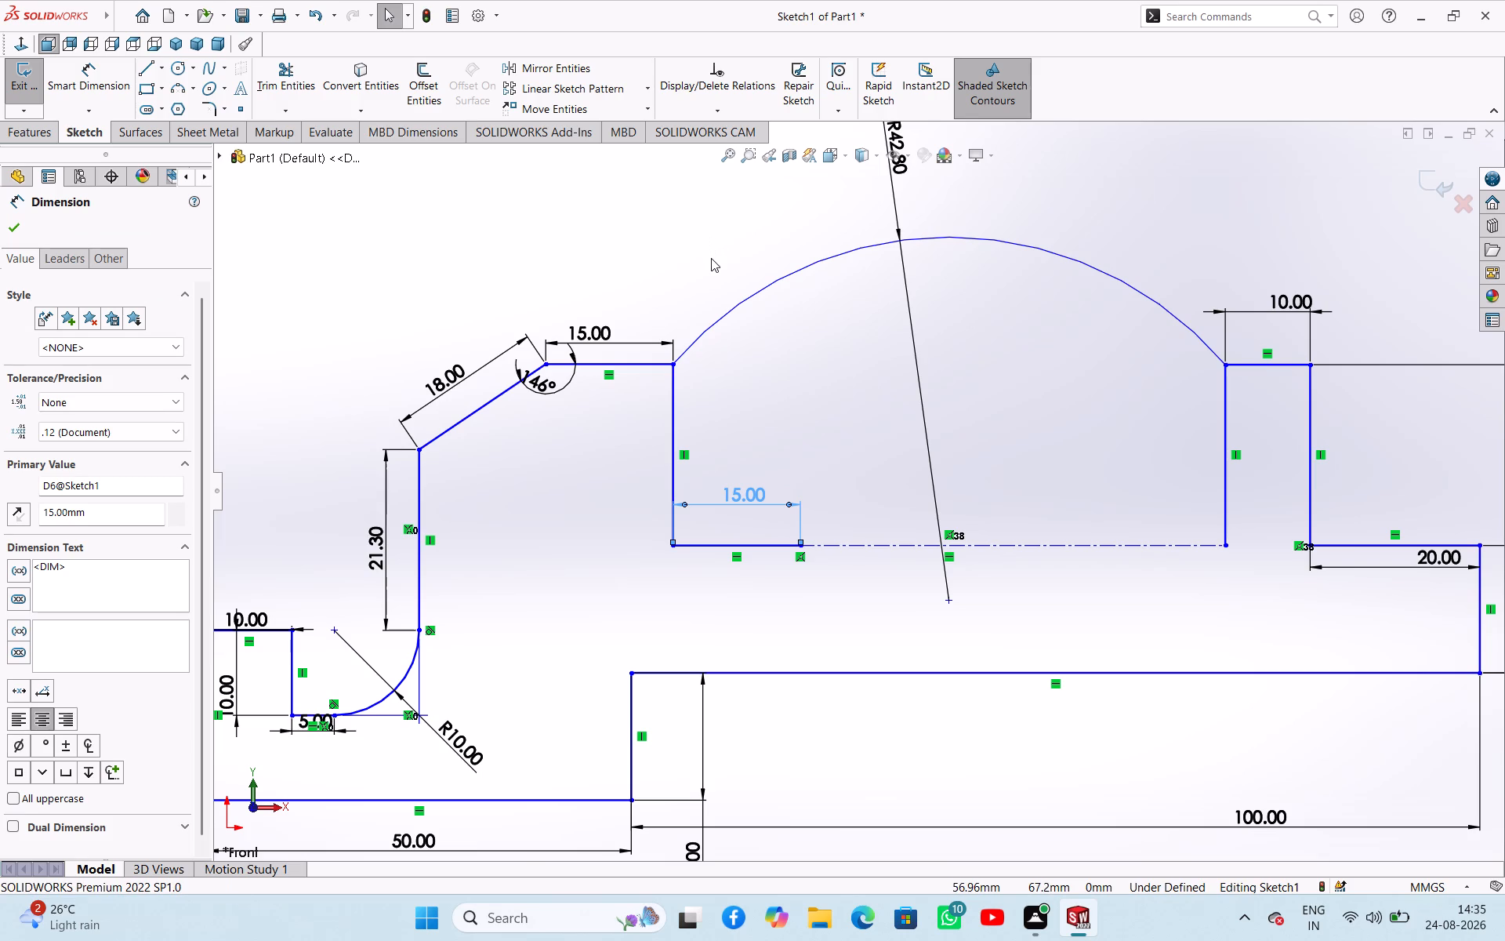
pyautogui.moveTo(708, 267); pyautogui.dragTo(702, 255, button='right')
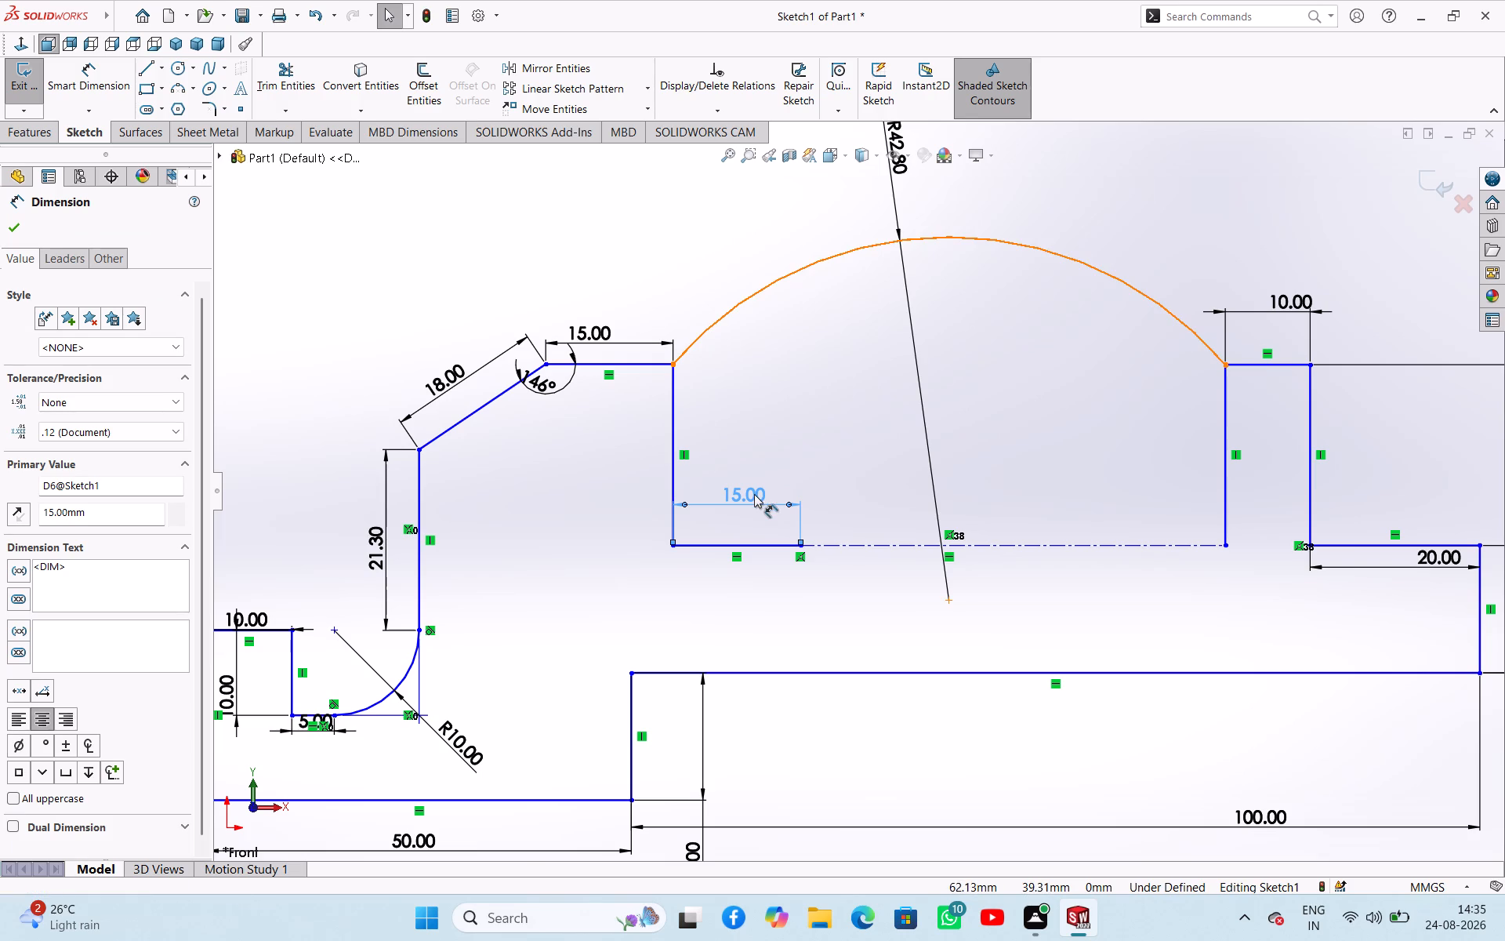
pyautogui.click(754, 494)
pyautogui.press('Delete')
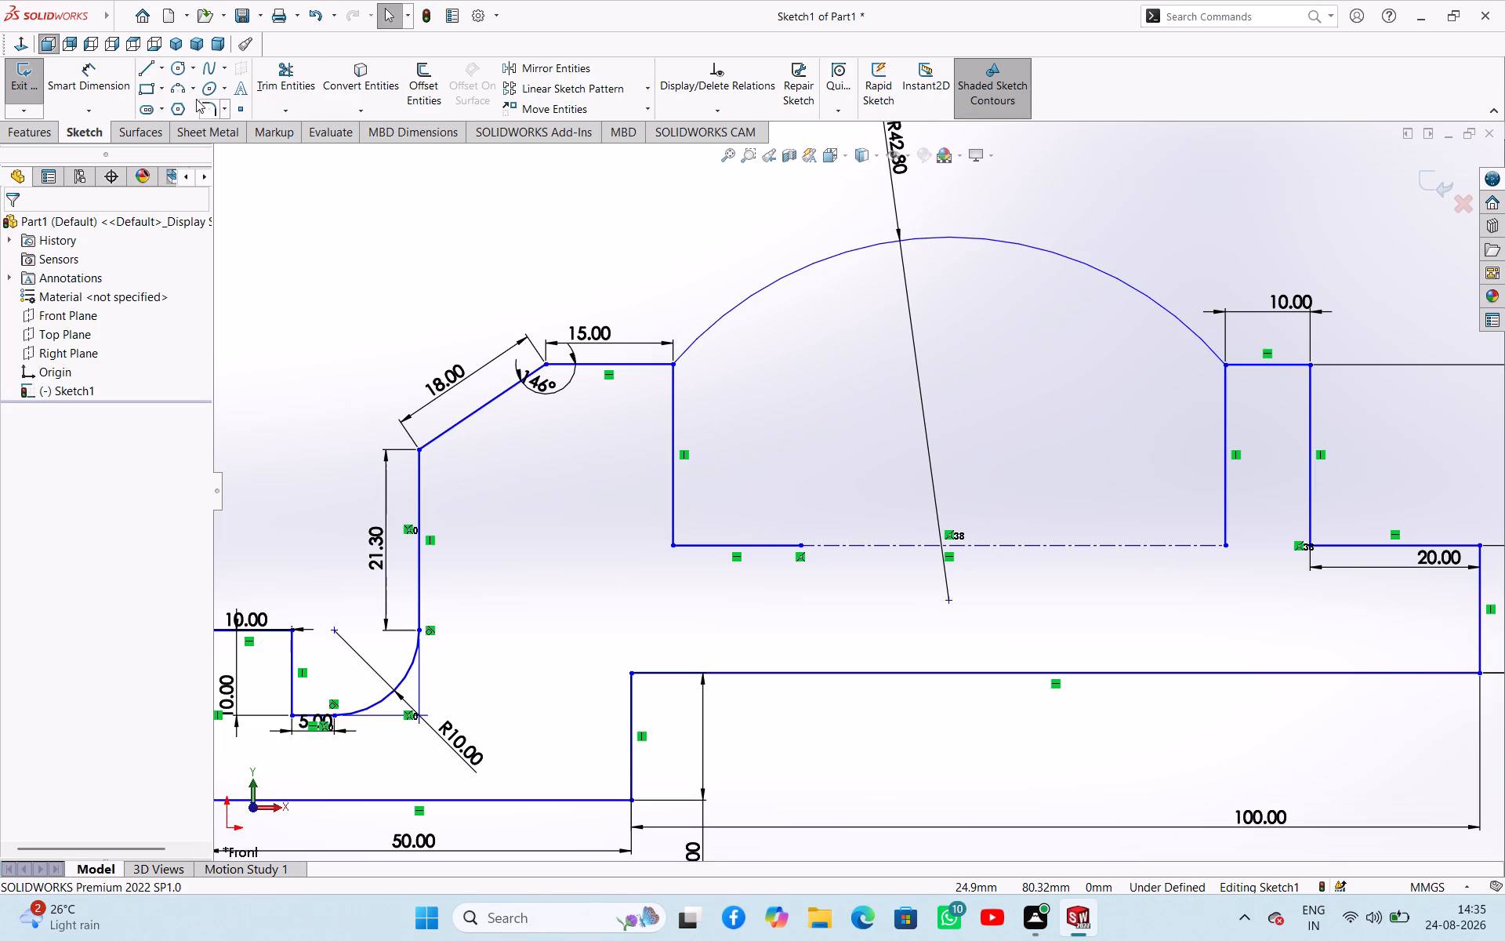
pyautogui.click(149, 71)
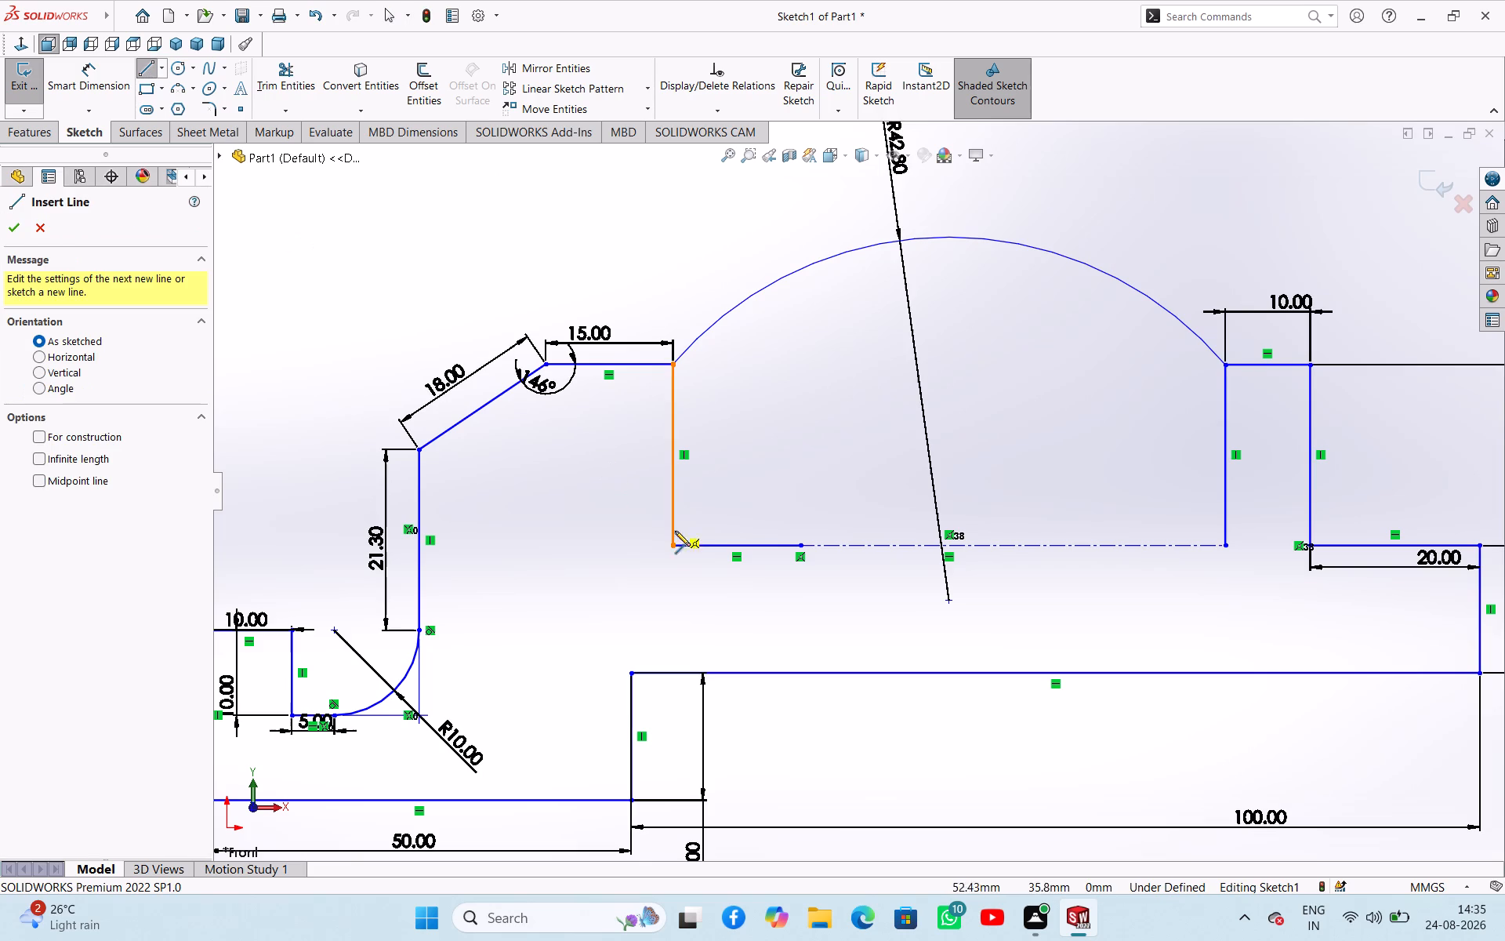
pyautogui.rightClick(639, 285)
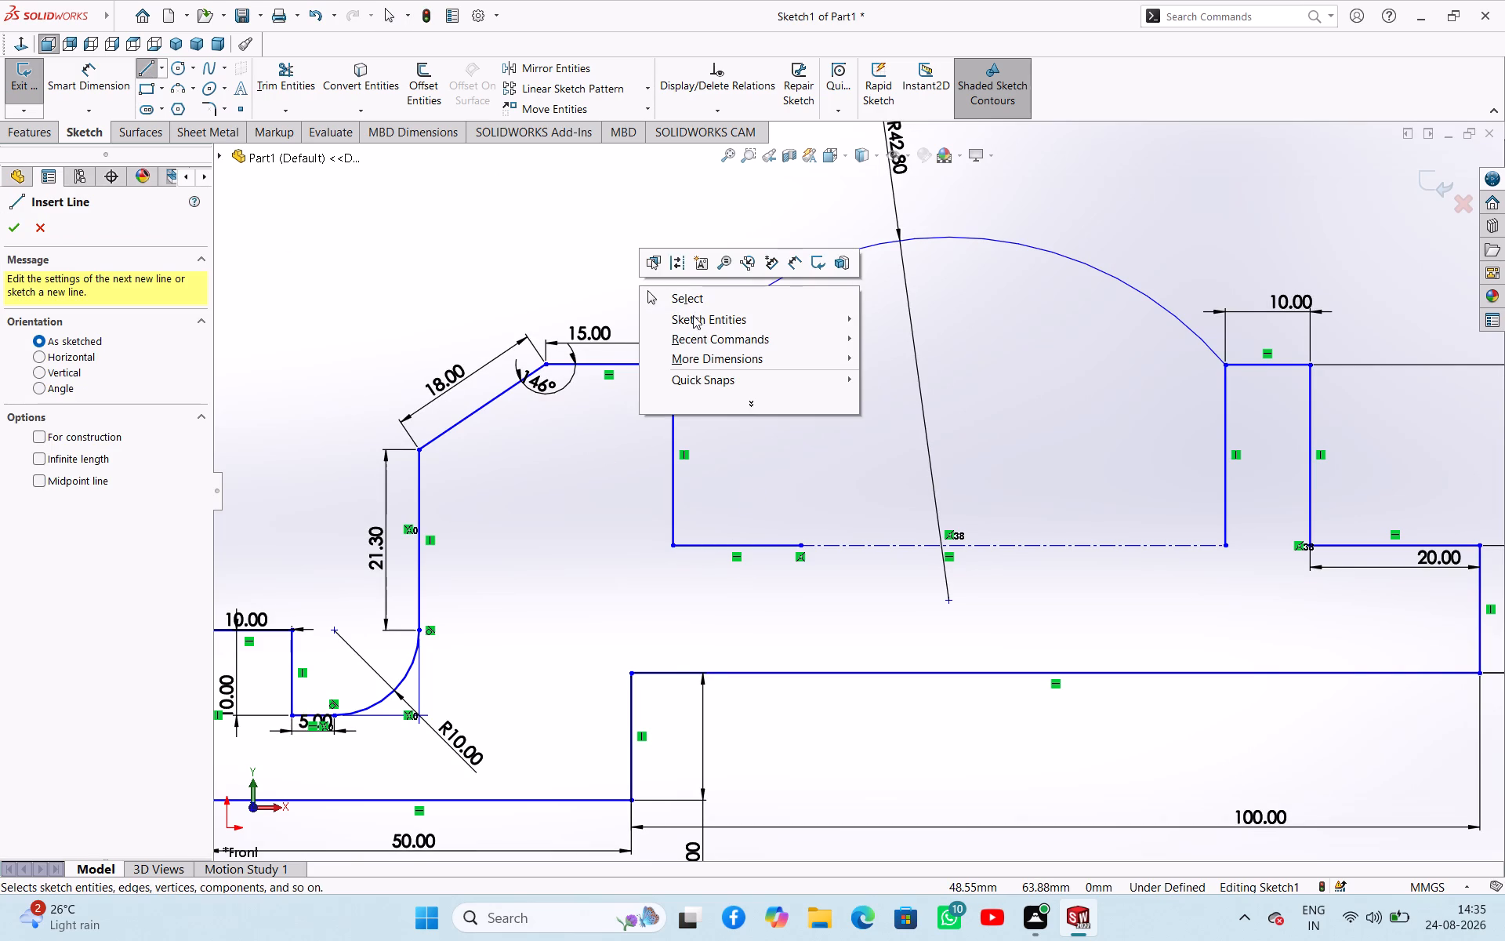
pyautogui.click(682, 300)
# Delete the short solid horizontal line at the recess bottom, leaving the construction line in place.
pyautogui.click(752, 547)
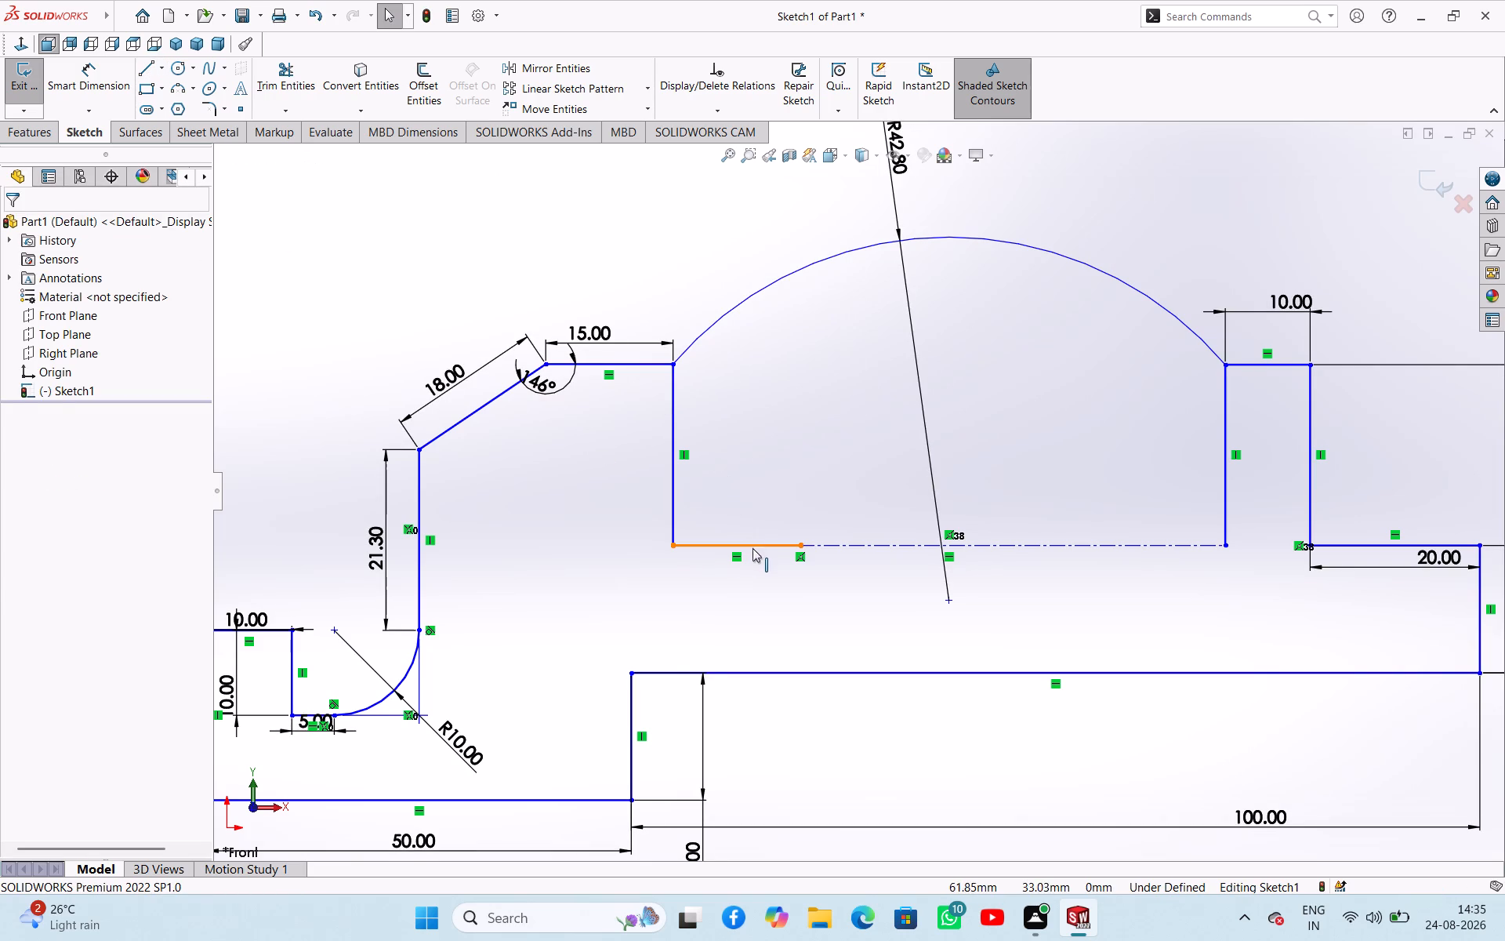
pyautogui.press('Delete')
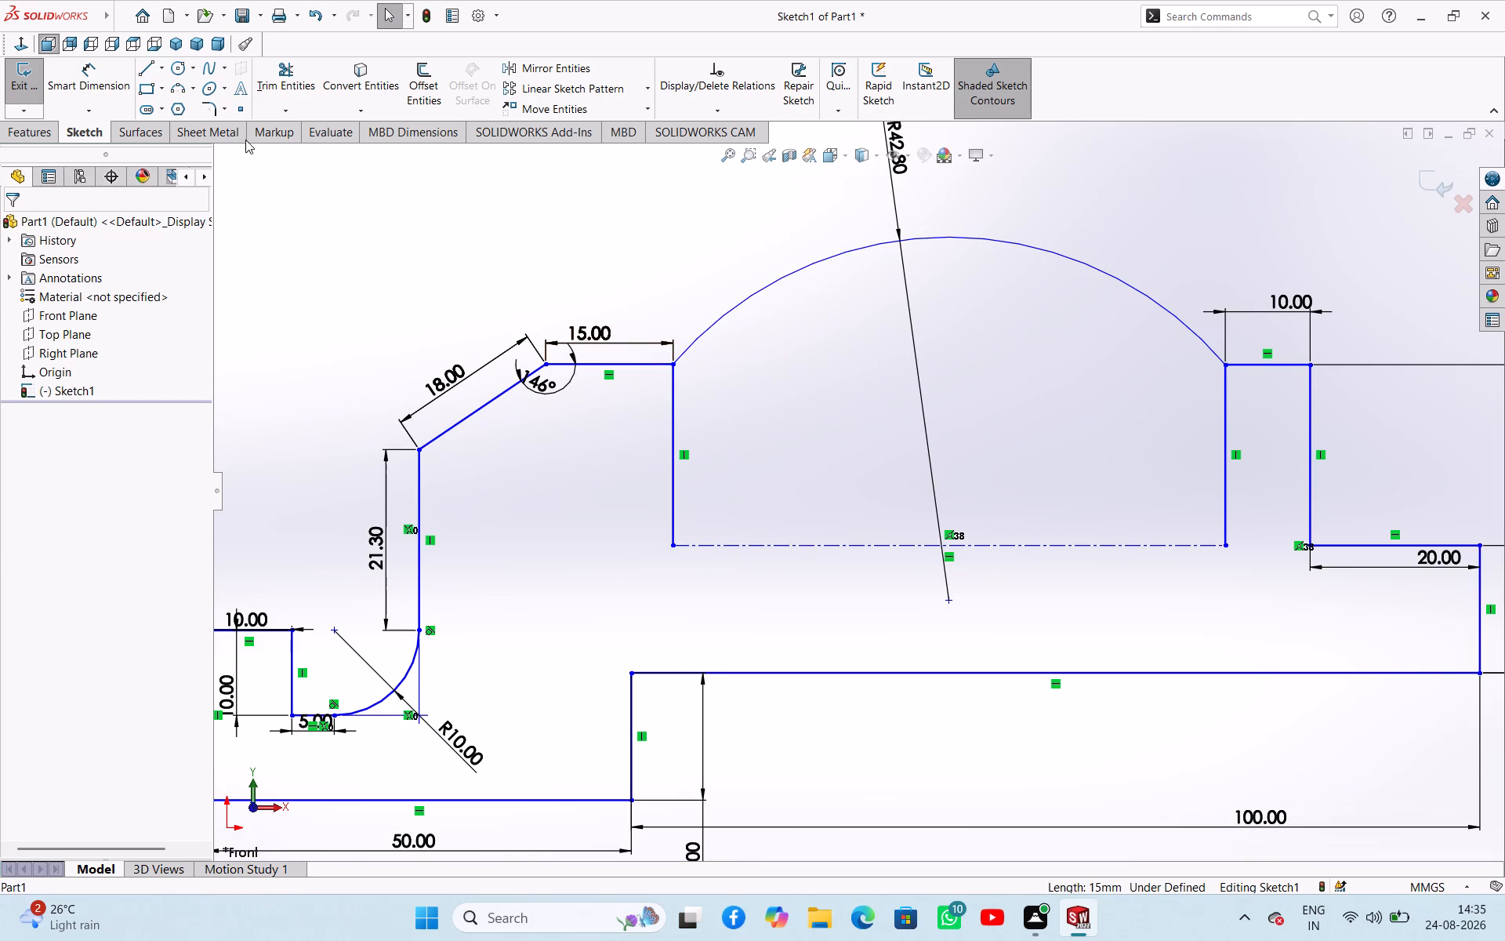
# Sketch a horizontal line about 4.6 mm long from the recess's lower corner below the 15 mm top line, continuing vertically up to the arc.
pyautogui.click(151, 71)
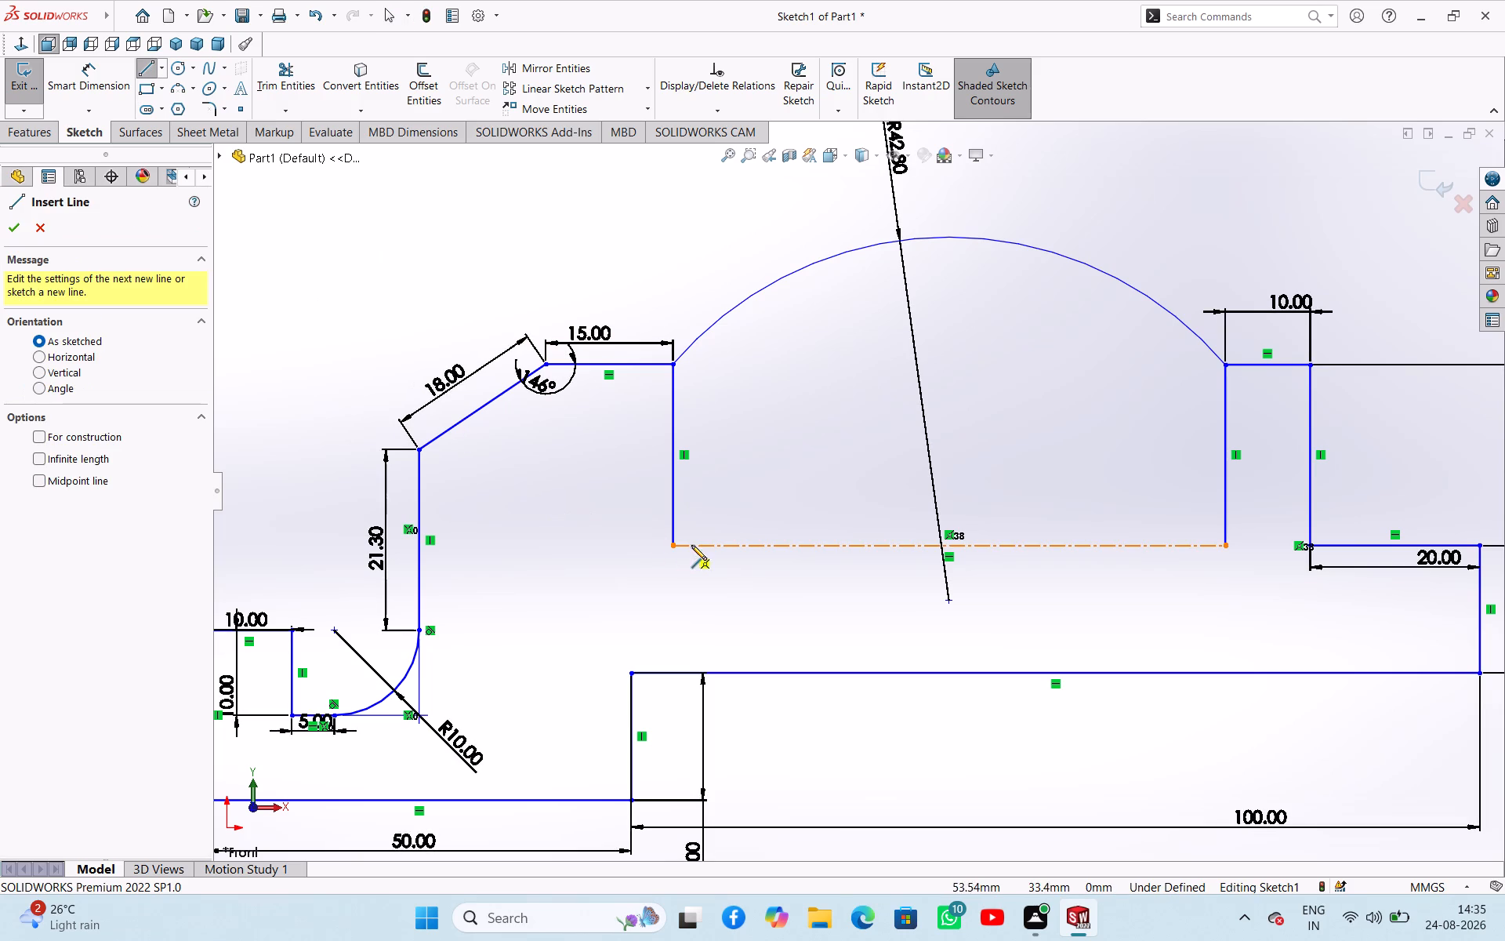
pyautogui.click(674, 546)
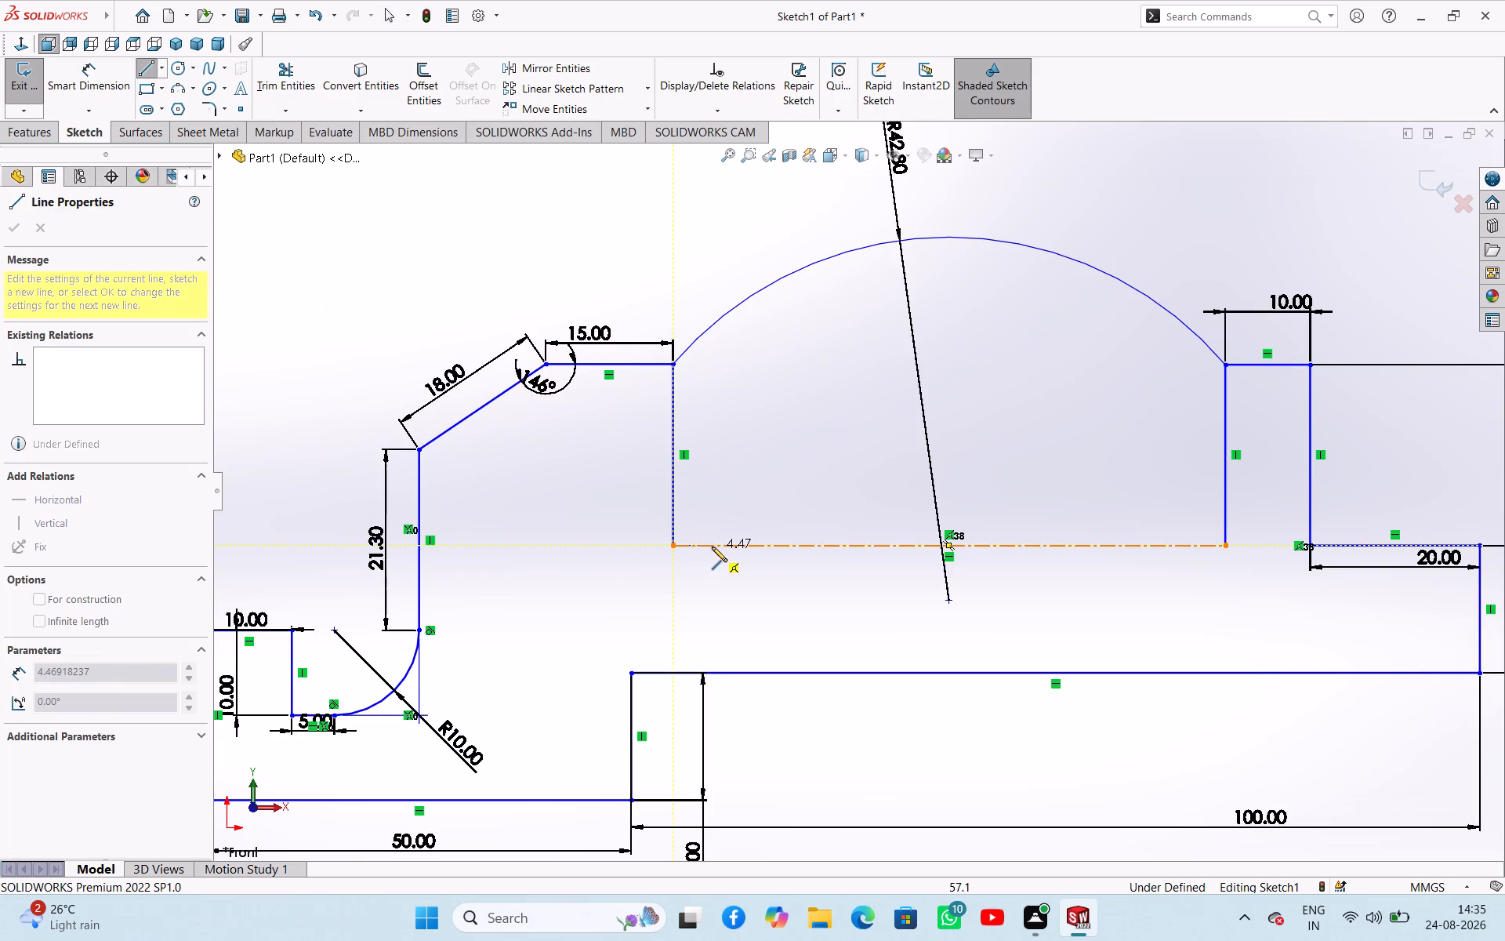
pyautogui.click(712, 547)
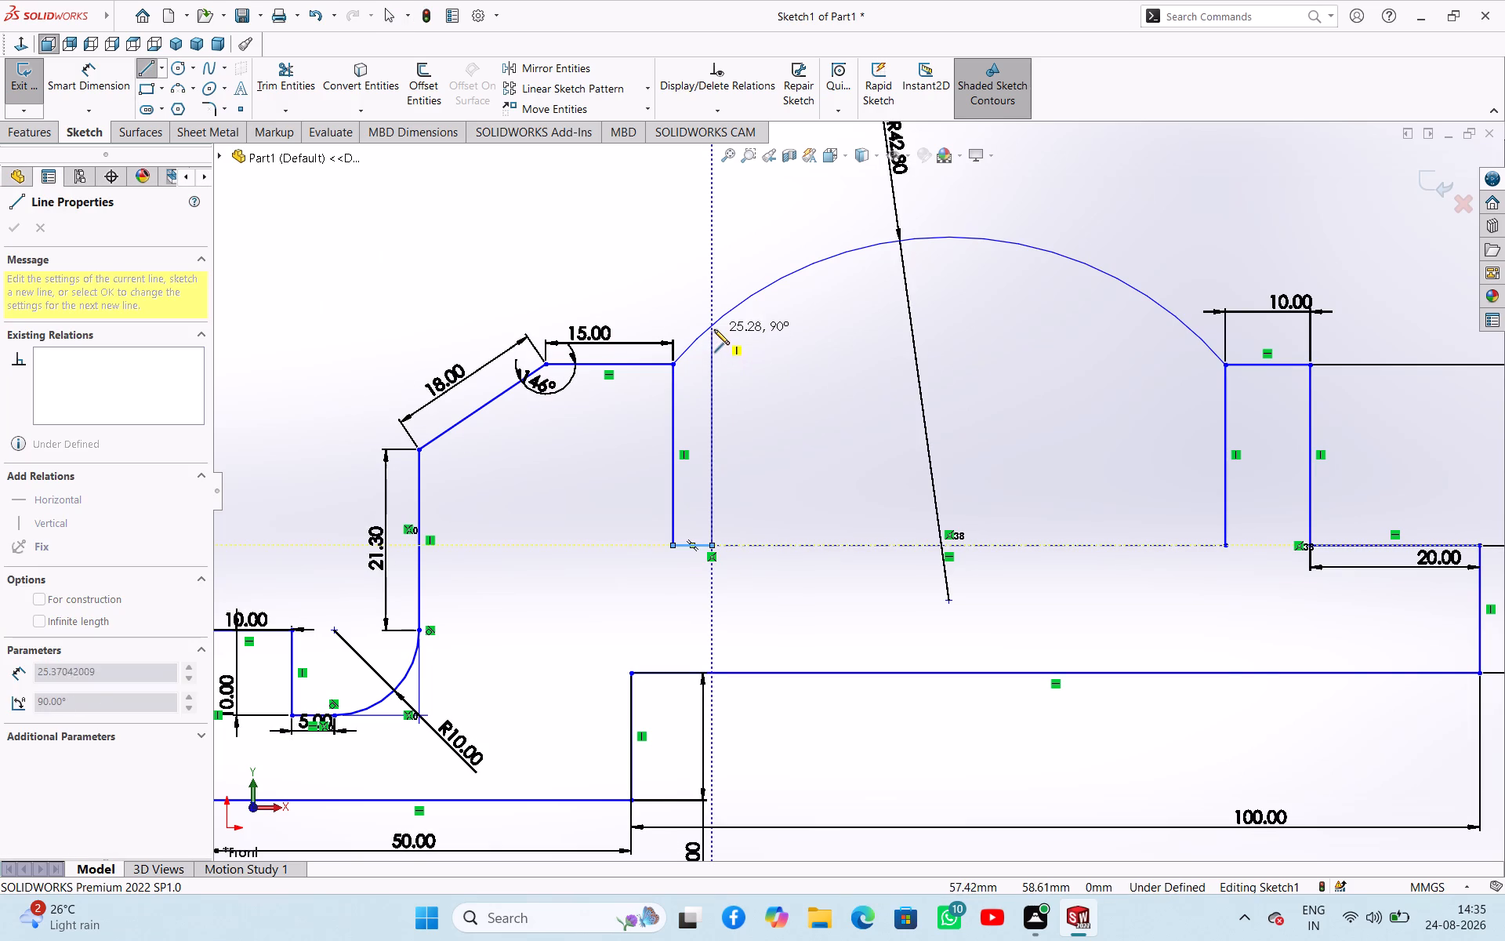
pyautogui.click(713, 327)
pyautogui.rightClick(742, 369)
pyautogui.click(768, 381)
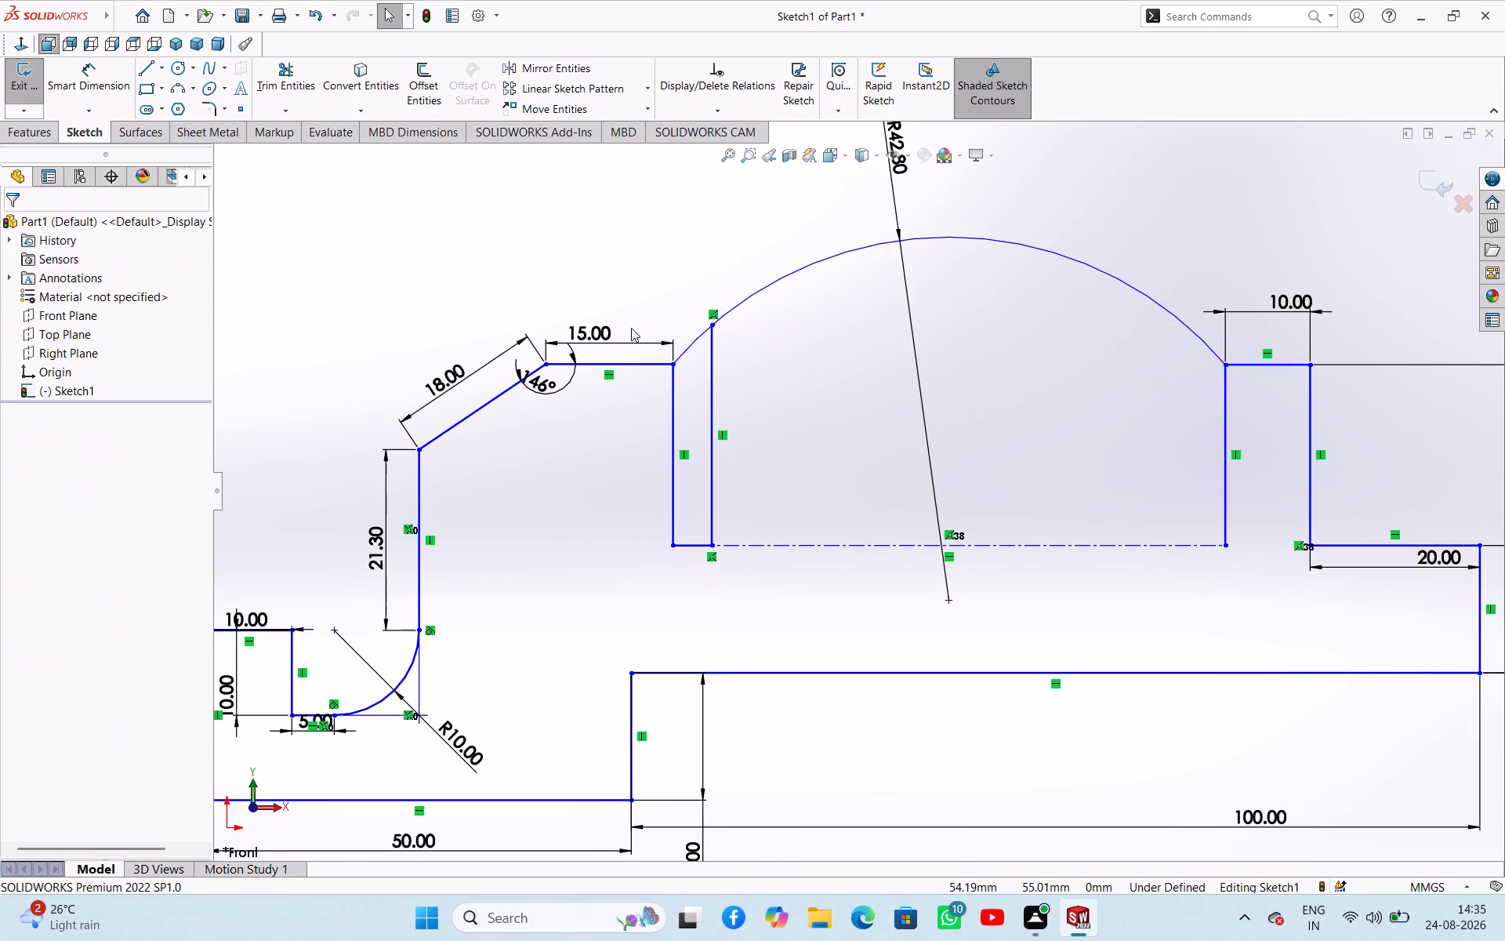
# Dimension the new short horizontal line at the recess bottom, setting its length to 5 mm.
pyautogui.click(154, 66)
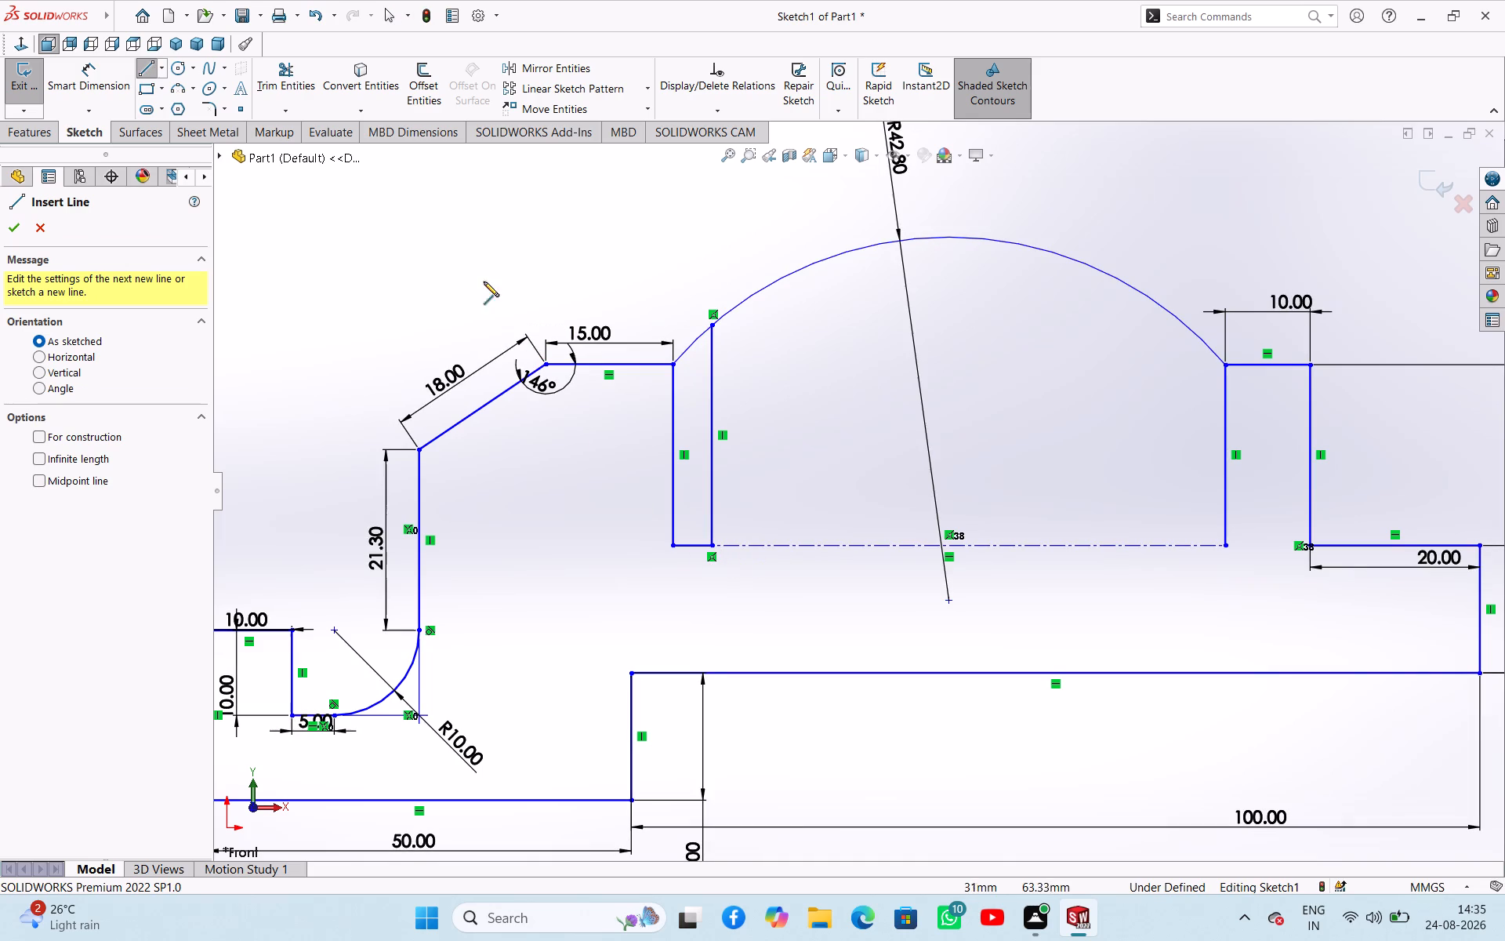
pyautogui.moveTo(477, 274); pyautogui.dragTo(477, 196, button='right')
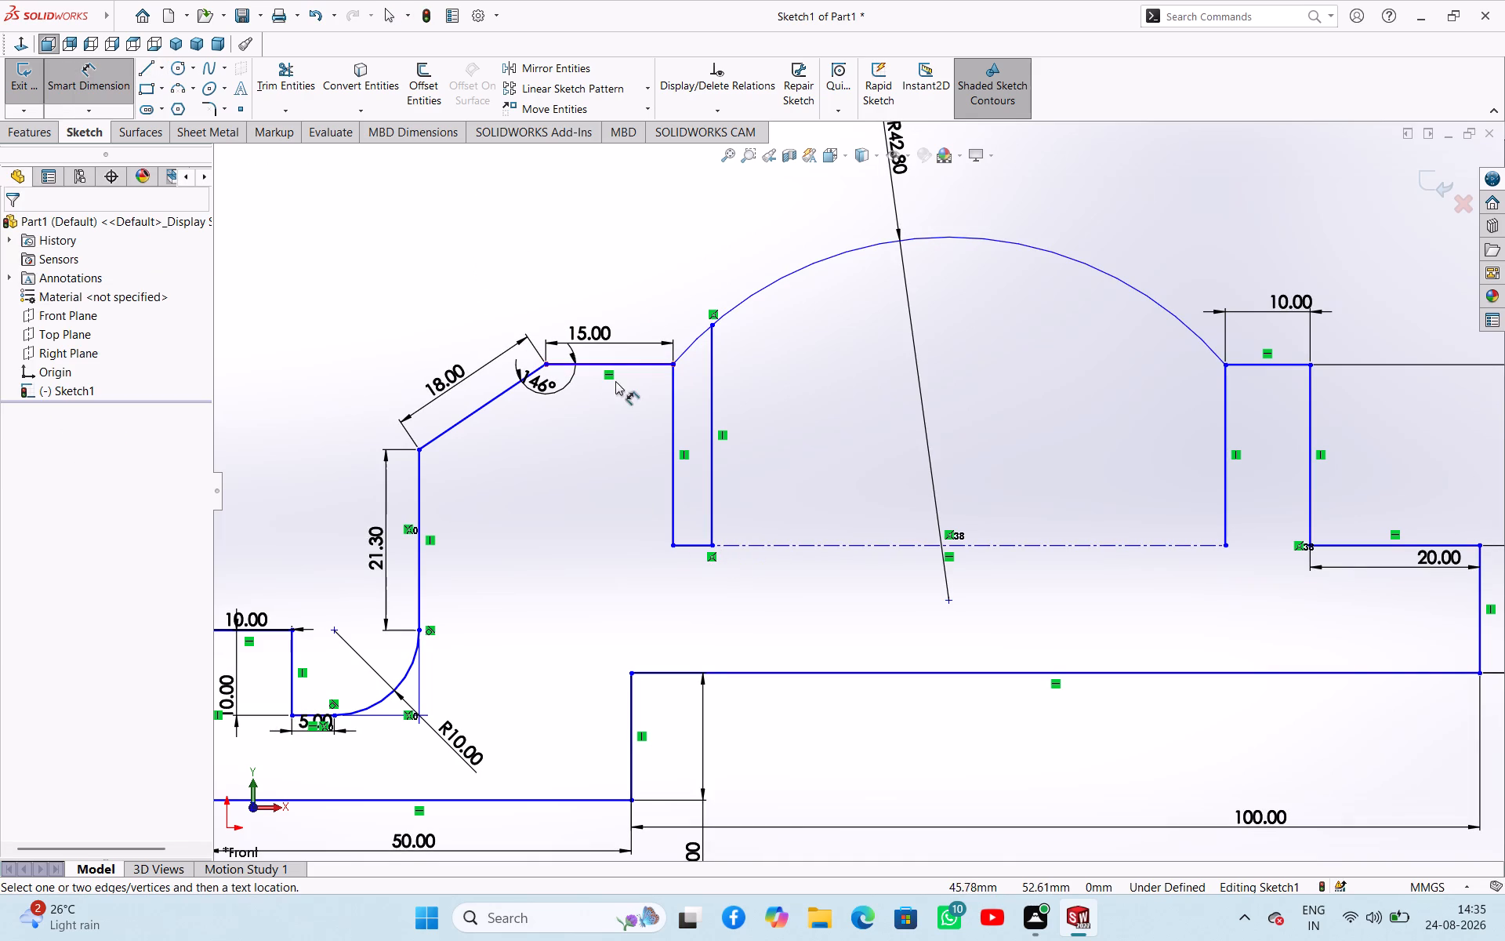
pyautogui.click(694, 544)
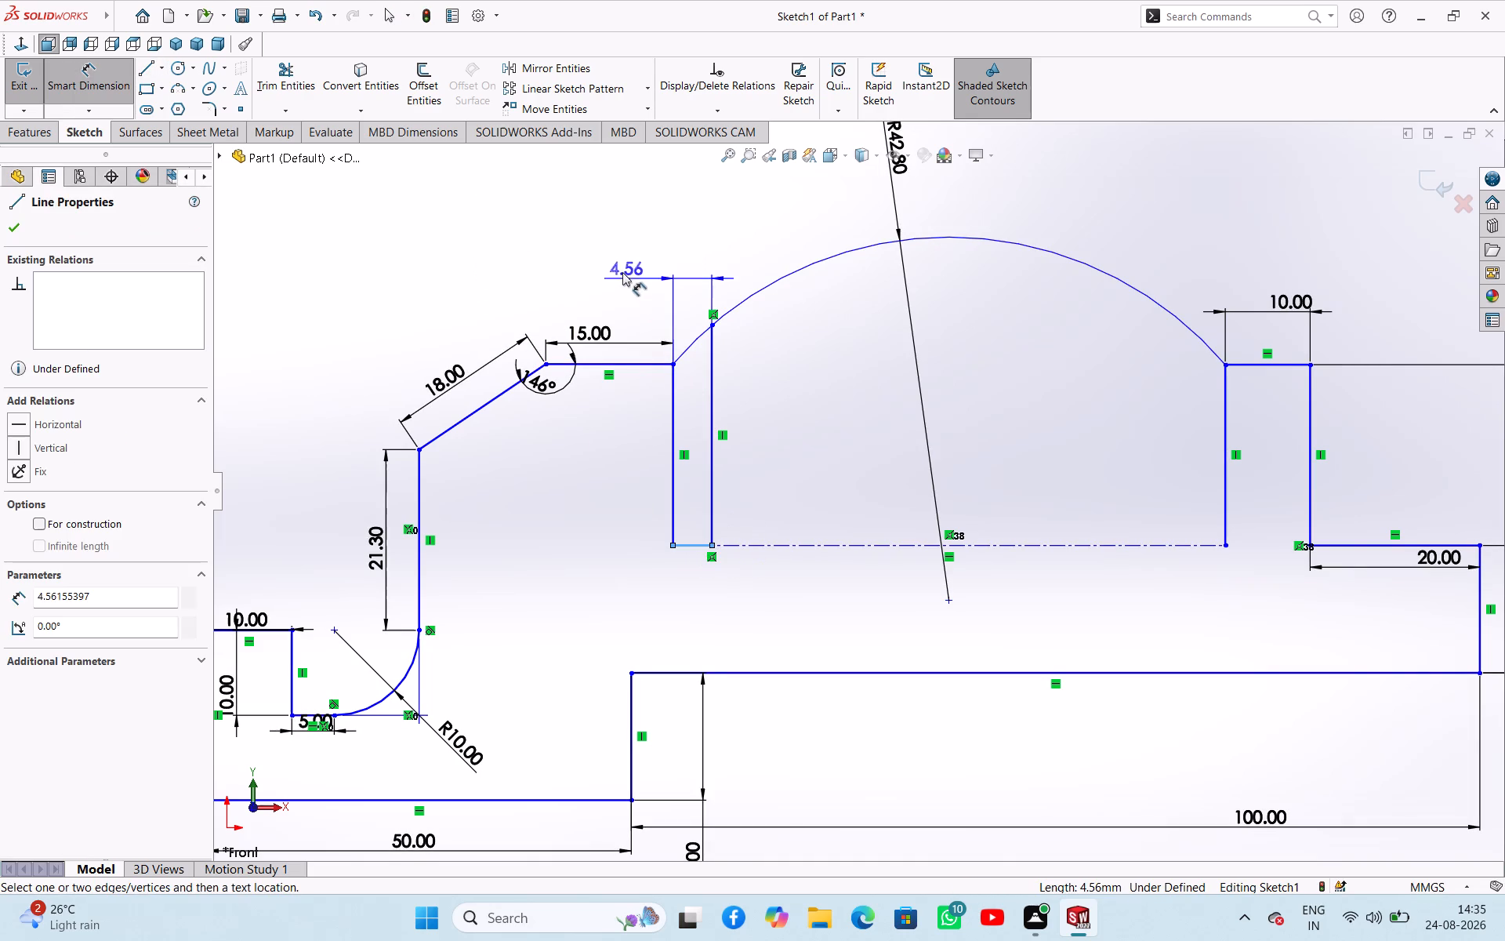
pyautogui.click(610, 263)
pyautogui.press('5')
pyautogui.press('Return')
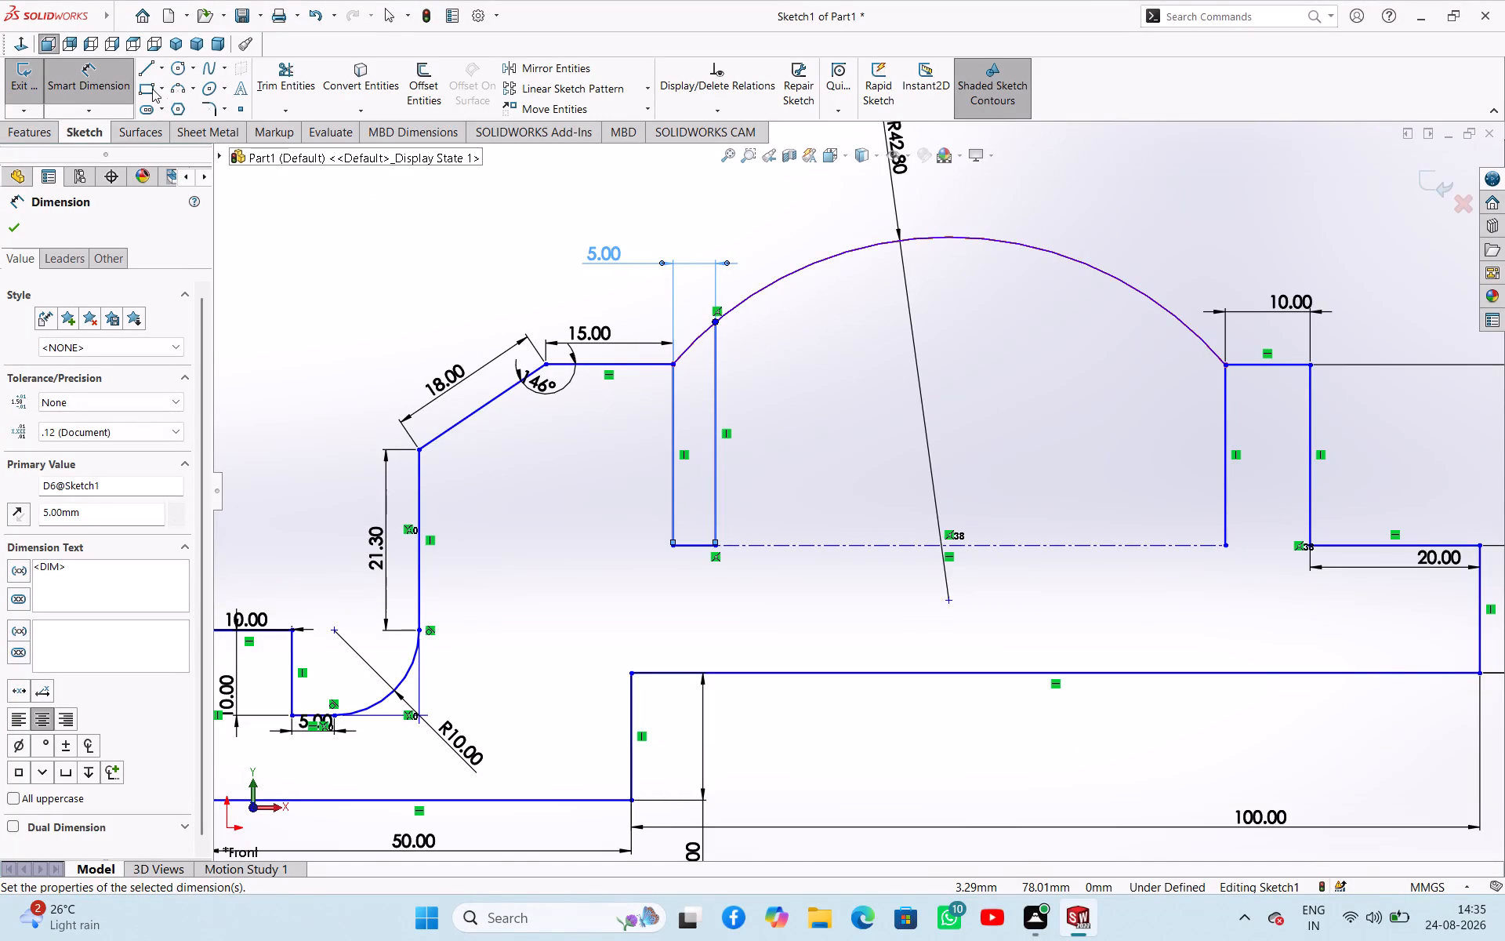
# Sketch two separate vertical lines from the arc down to the construction line beyond the 5 mm gap, about 29 and 31 mm long.
pyautogui.click(149, 70)
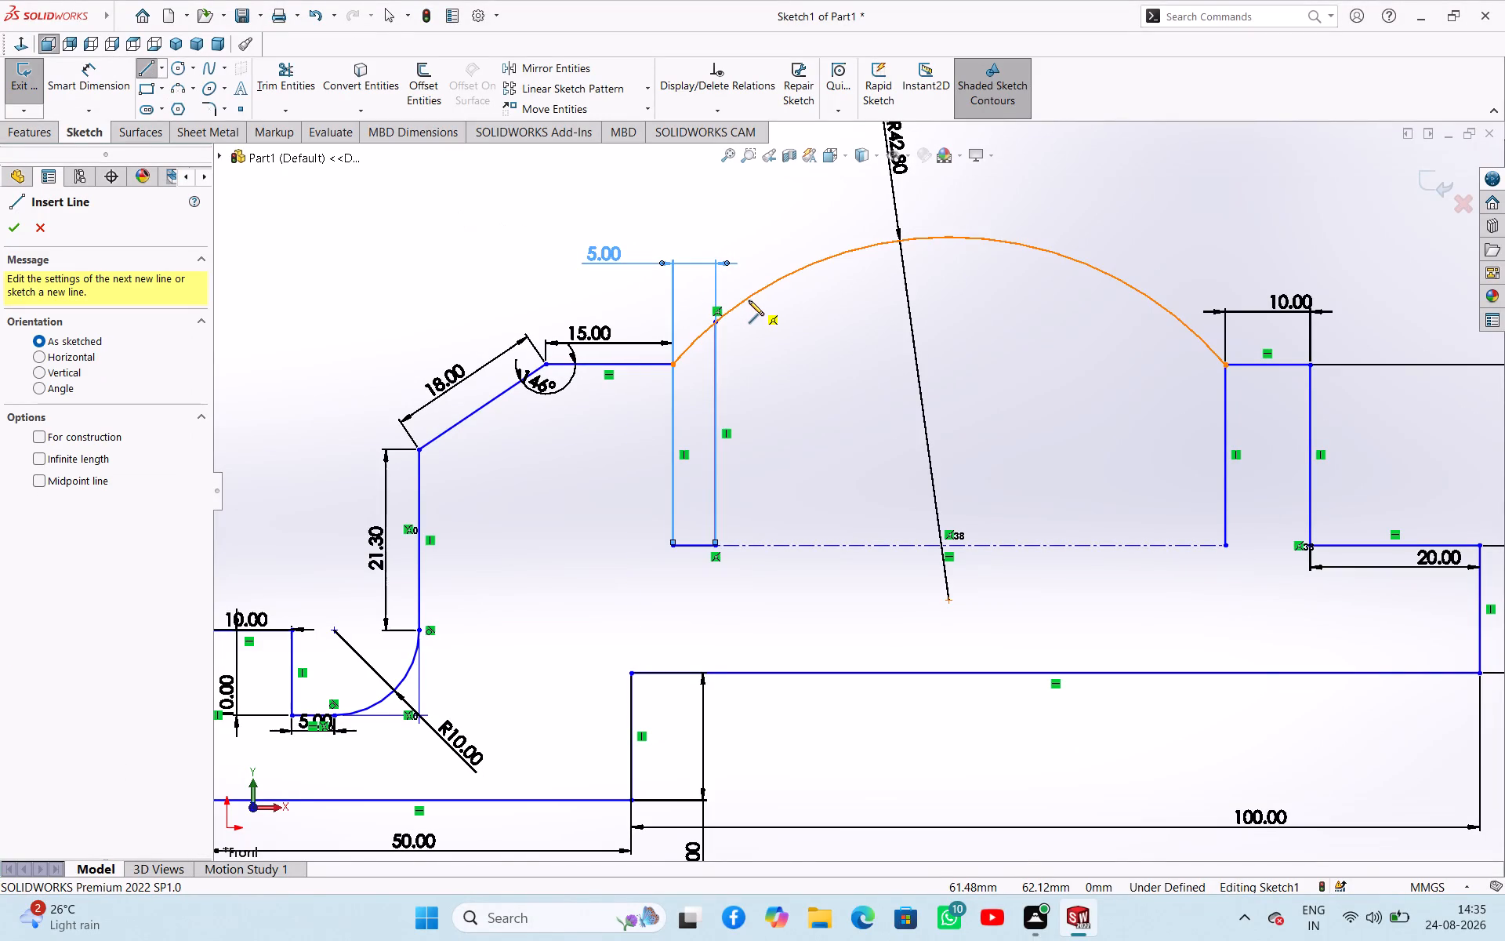
pyautogui.click(749, 300)
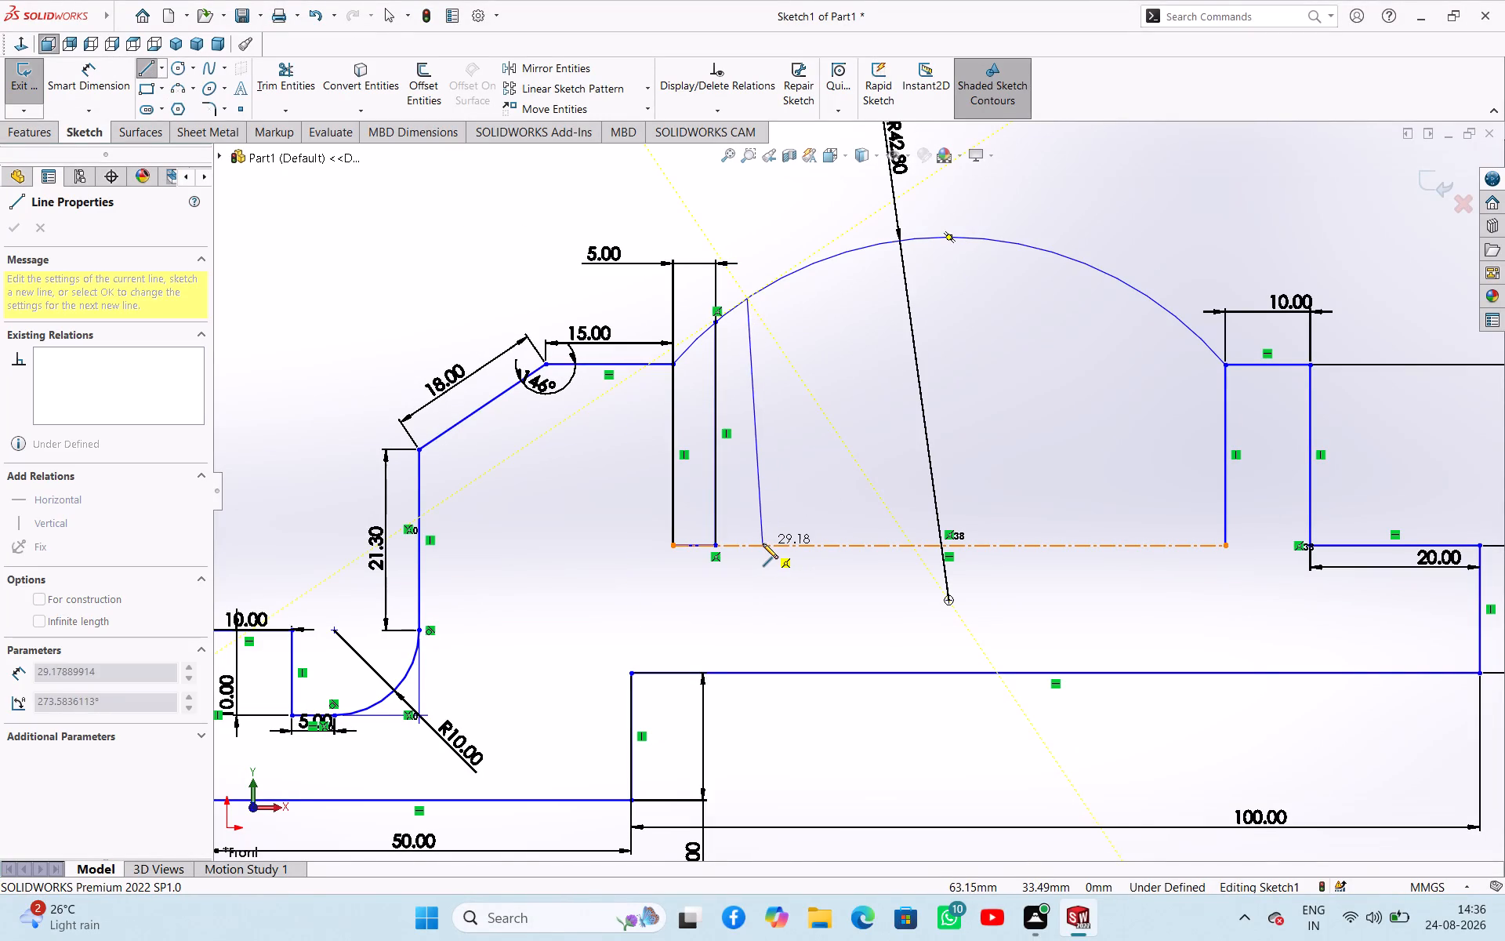
pyautogui.click(746, 546)
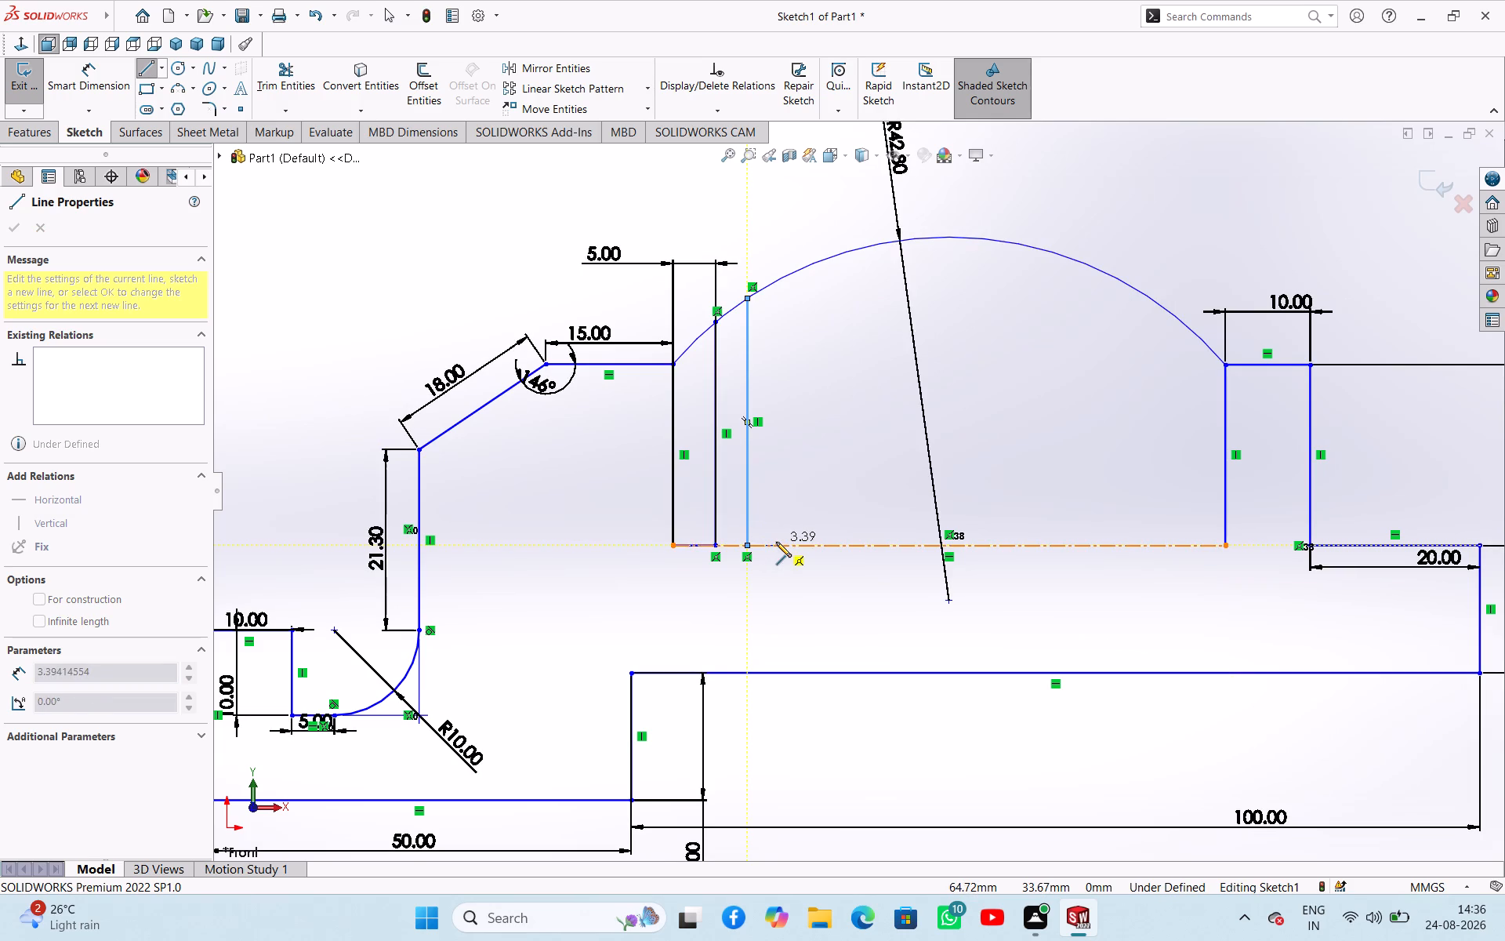
pyautogui.rightClick(796, 425)
pyautogui.click(845, 434)
pyautogui.moveTo(876, 398); pyautogui.dragTo(803, 429, button='right')
pyautogui.click(775, 547)
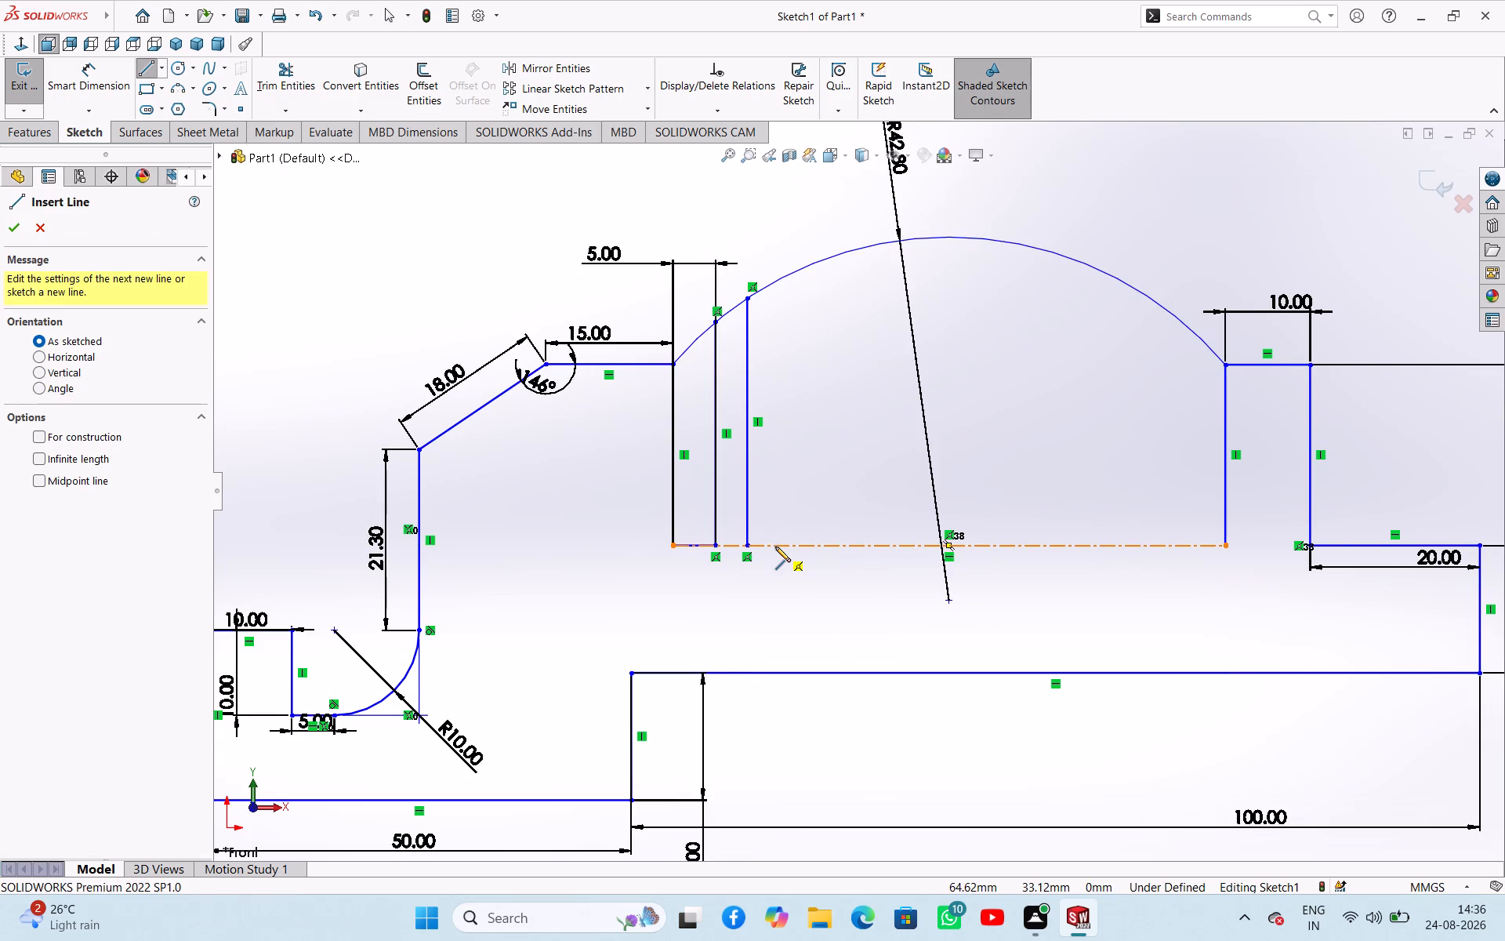
pyautogui.click(776, 282)
pyautogui.rightClick(806, 332)
pyautogui.click(815, 342)
# Sketch two more separate vertical lines between the arc and the construction line, continuing toward the arc's peak, the second about 34 mm long.
pyautogui.moveTo(854, 322); pyautogui.dragTo(767, 318, button='right')
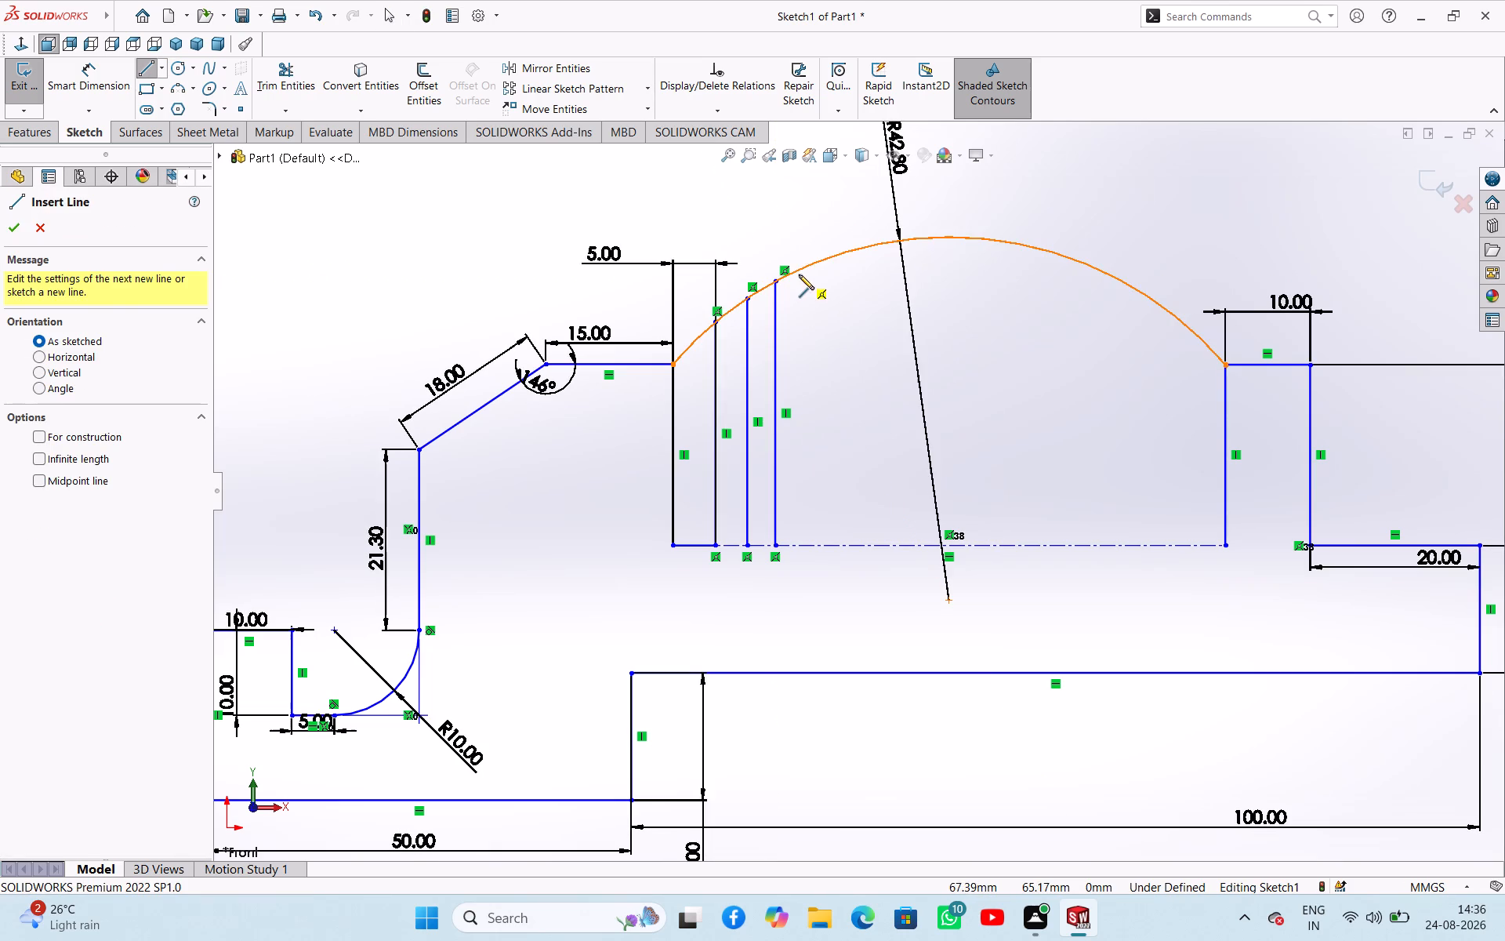
pyautogui.click(800, 270)
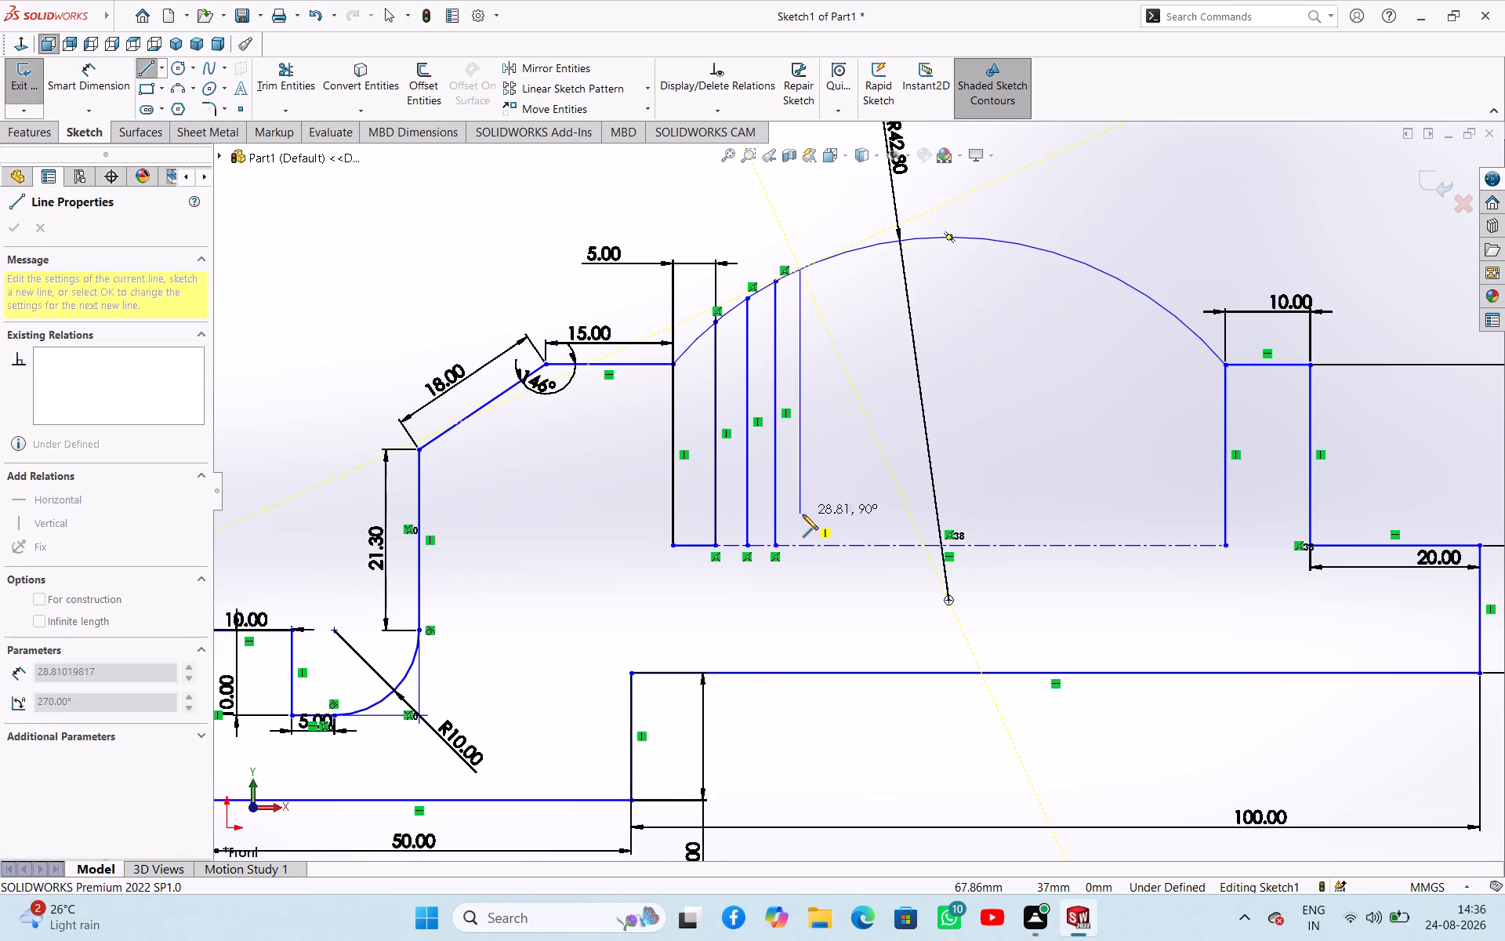
pyautogui.click(803, 543)
pyautogui.rightClick(842, 403)
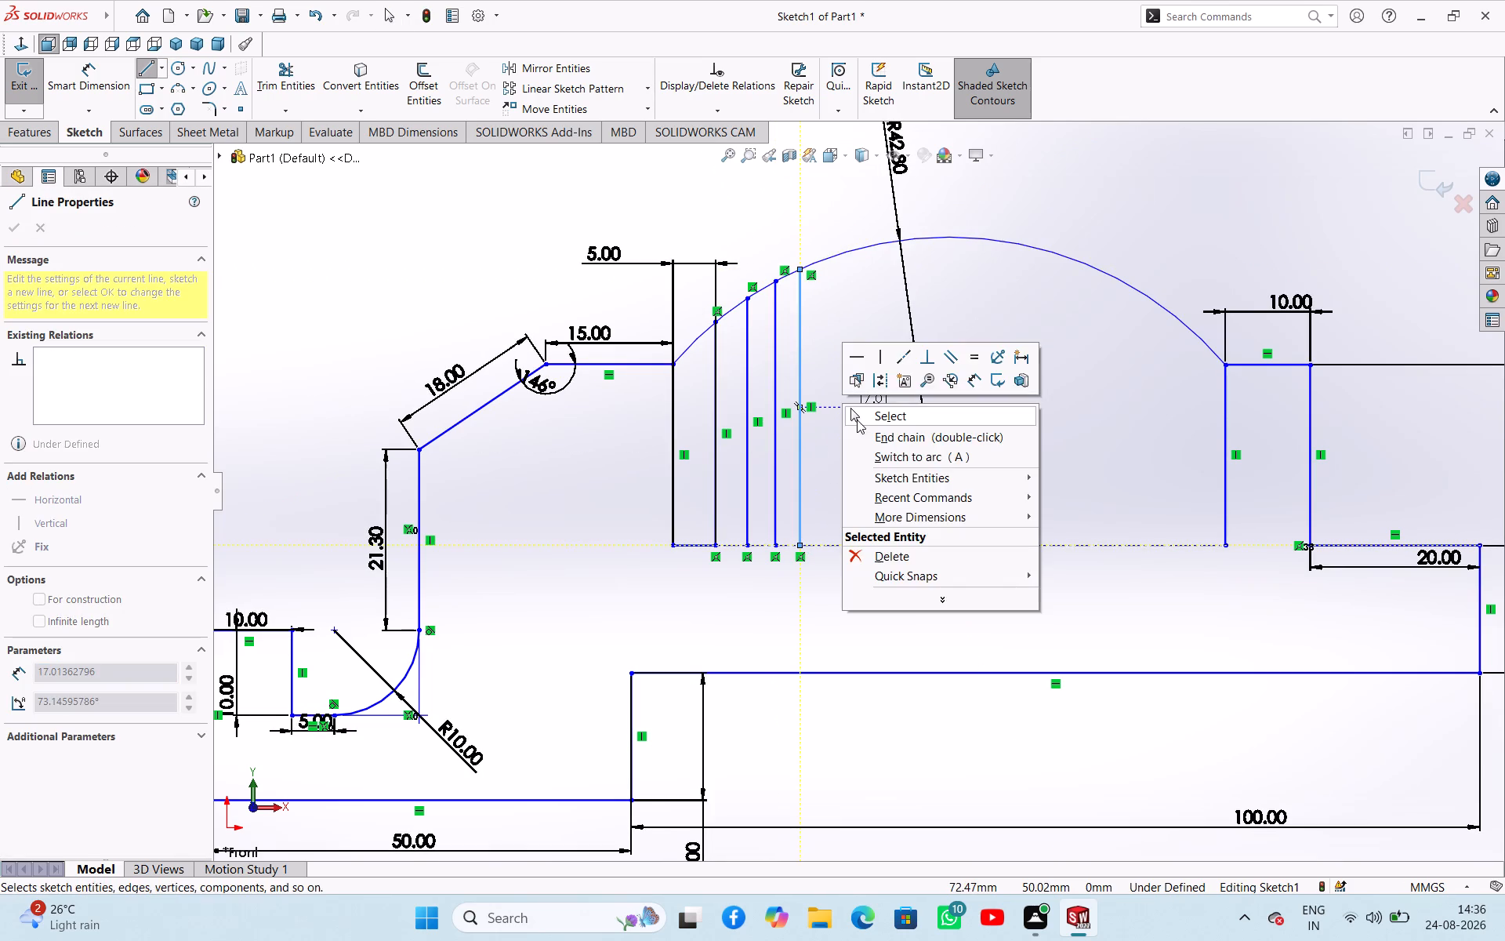
pyautogui.click(857, 420)
pyautogui.moveTo(863, 344); pyautogui.dragTo(780, 340, button='right')
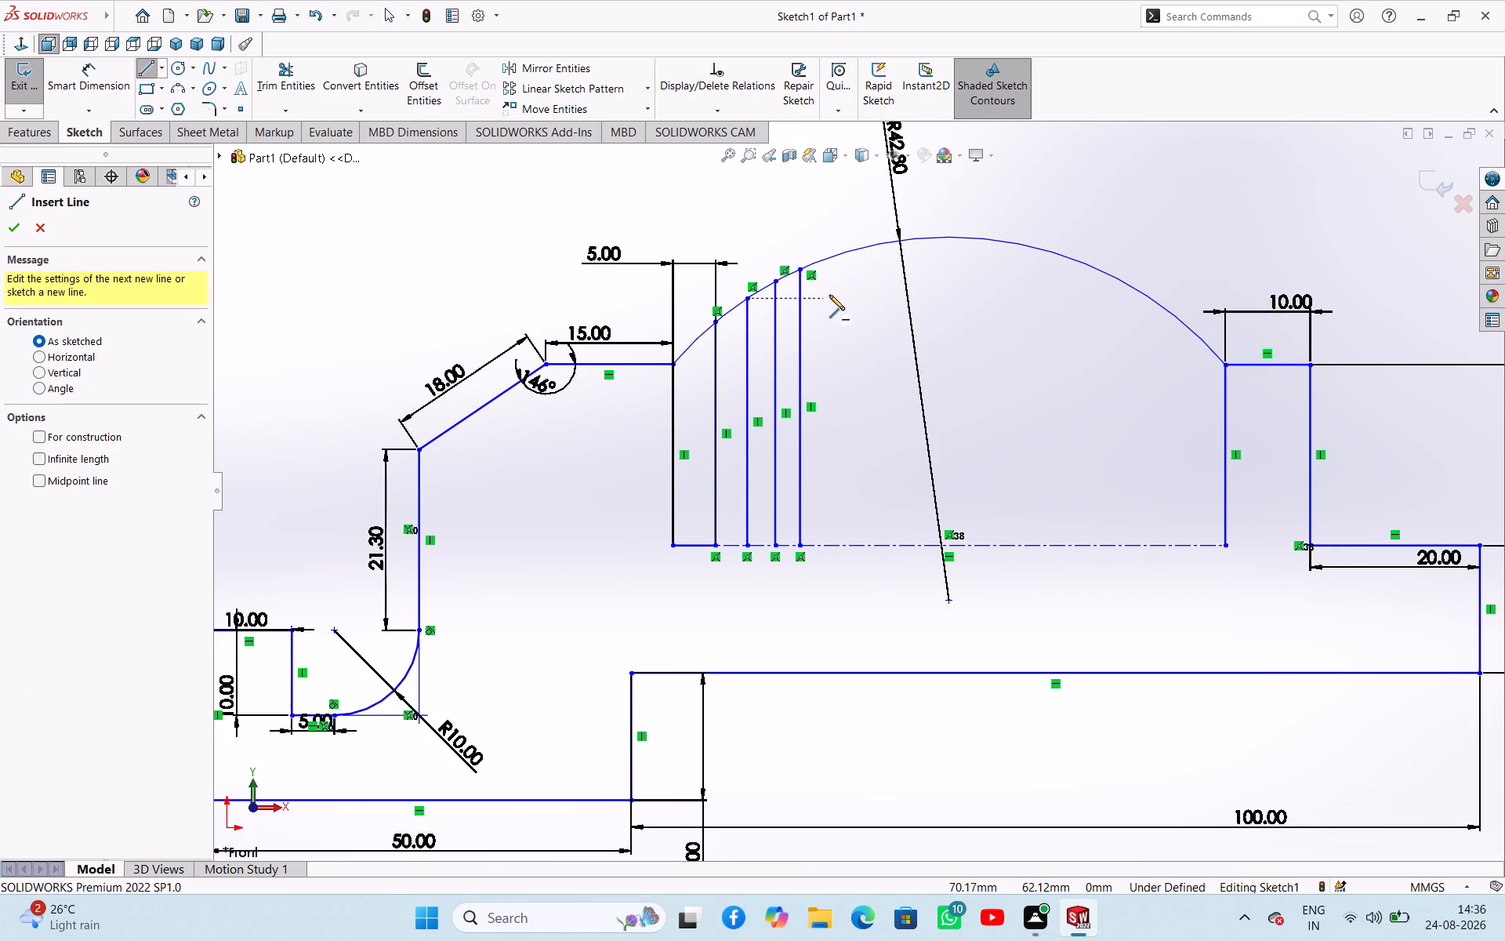
pyautogui.click(822, 262)
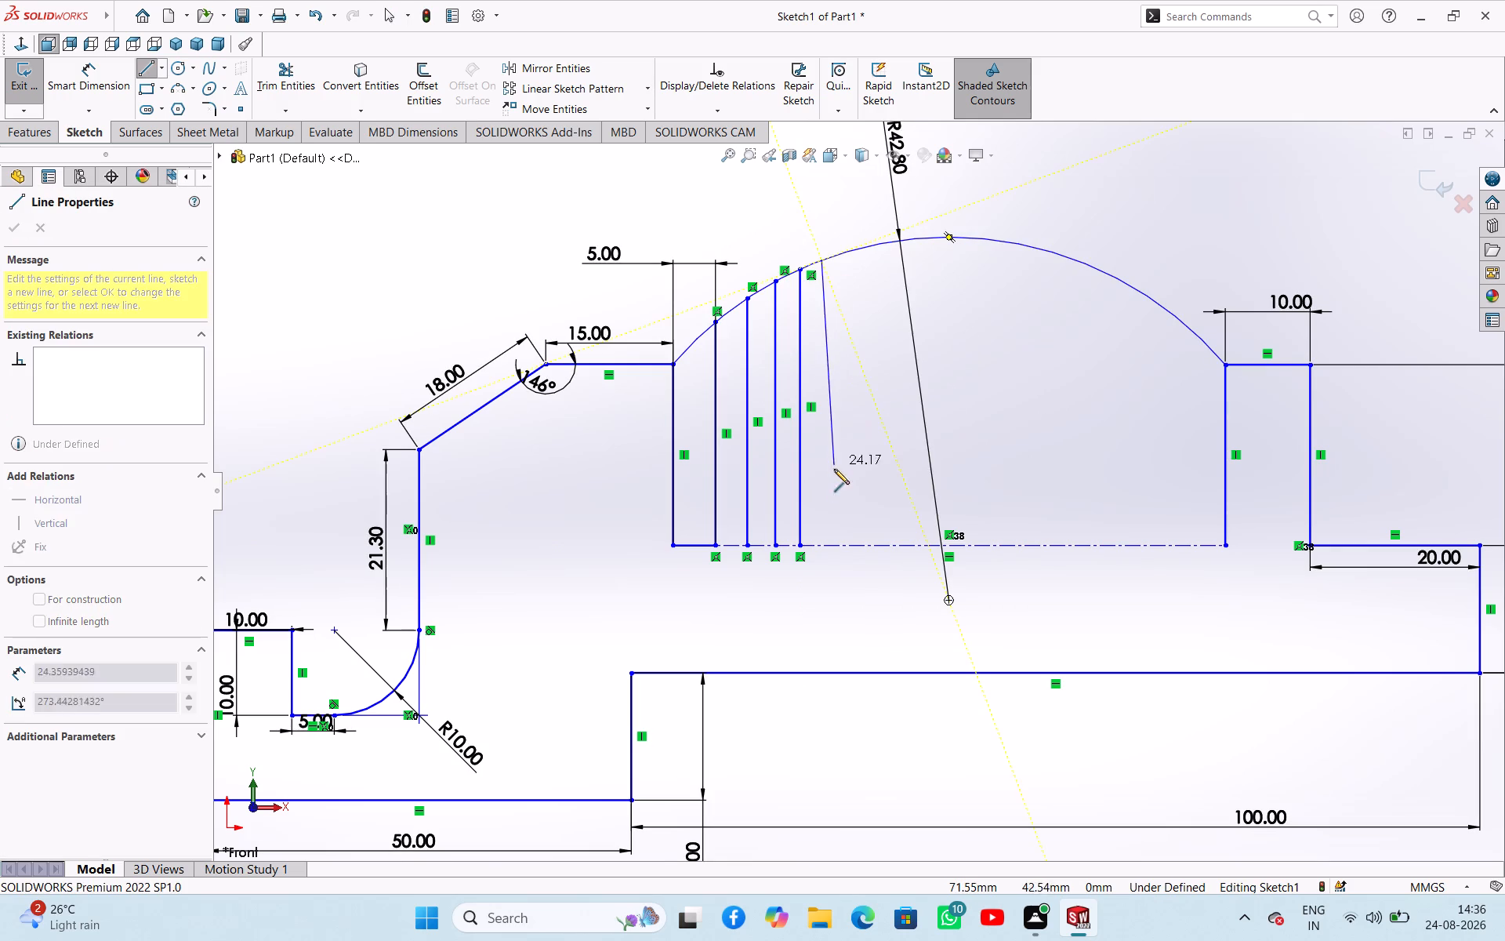
pyautogui.click(824, 543)
pyautogui.rightClick(857, 427)
pyautogui.click(877, 438)
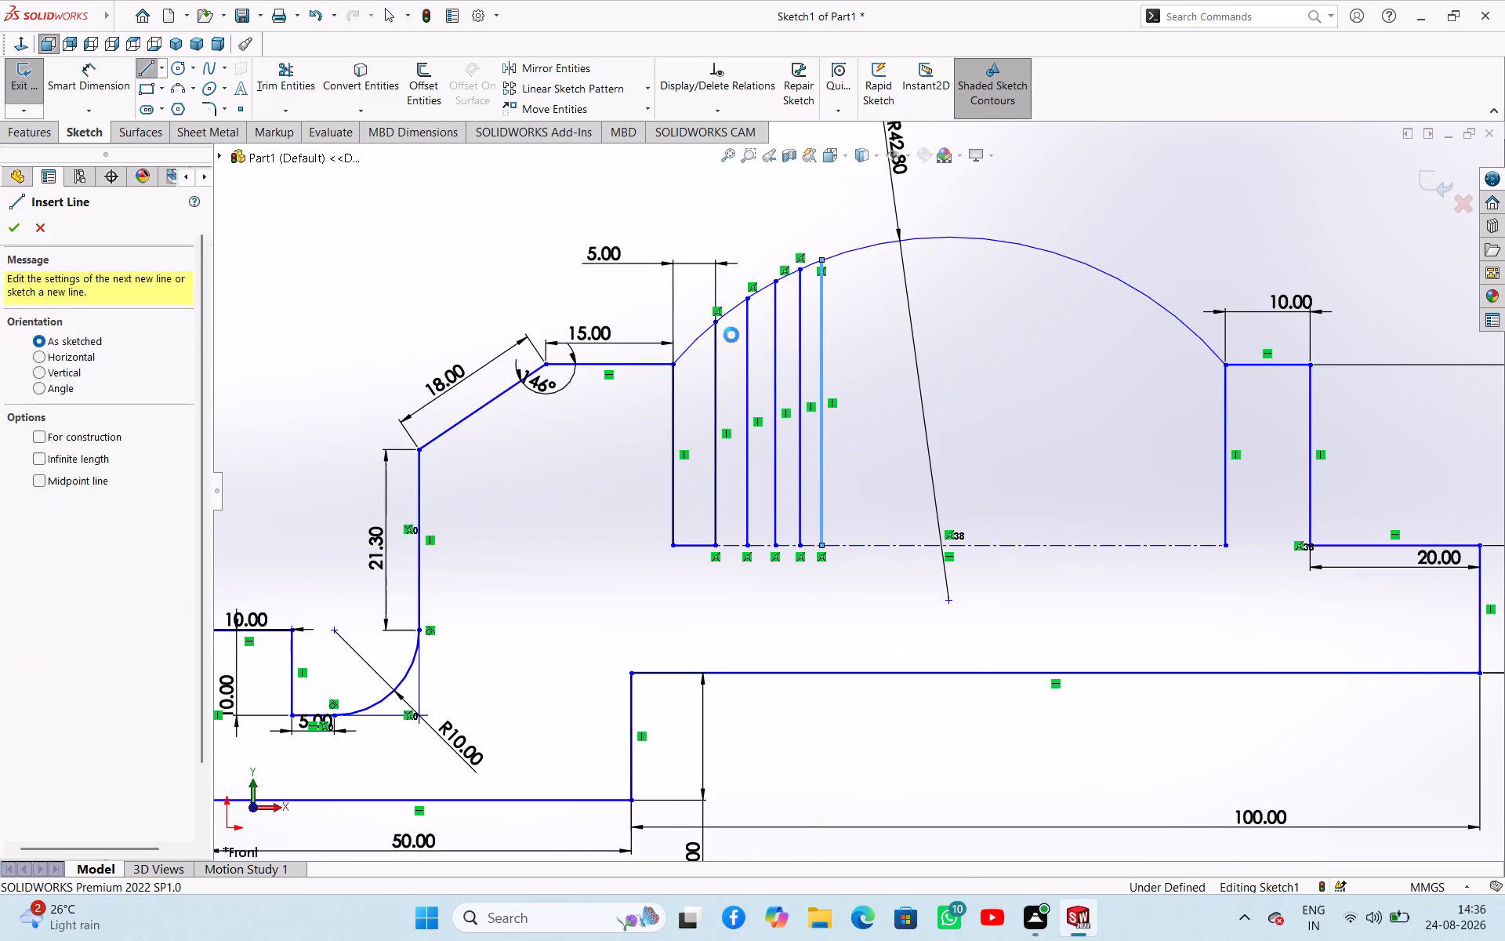
# Sketch three more closely spaced vertical lines from the arc down to the construction line, stopping just short of the arc's peak.
pyautogui.moveTo(513, 223); pyautogui.dragTo(429, 246, button='right')
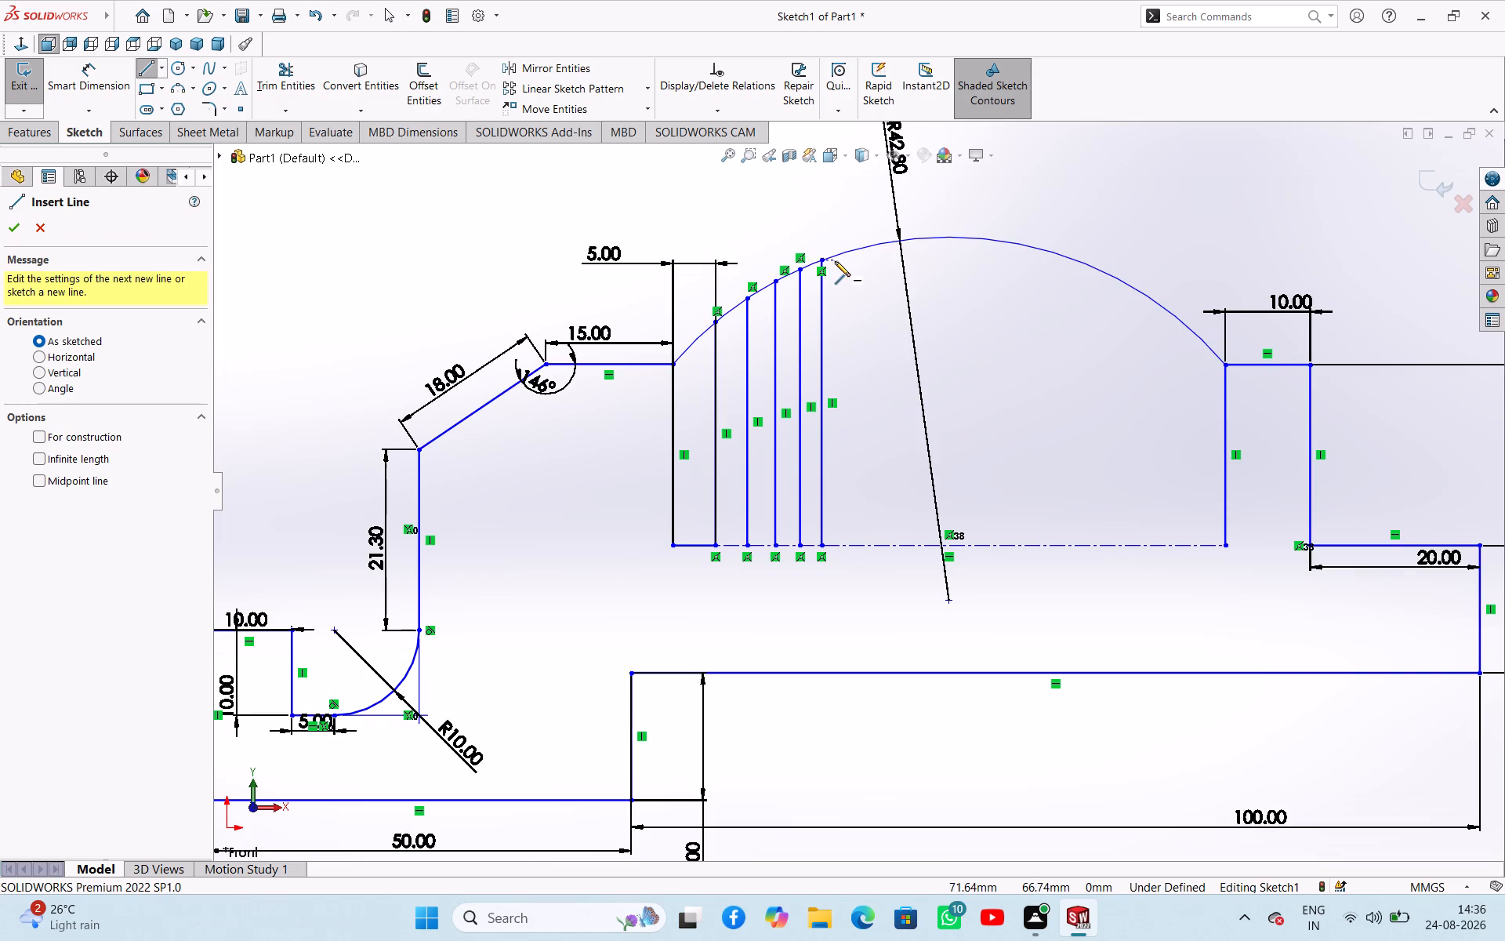
pyautogui.click(843, 254)
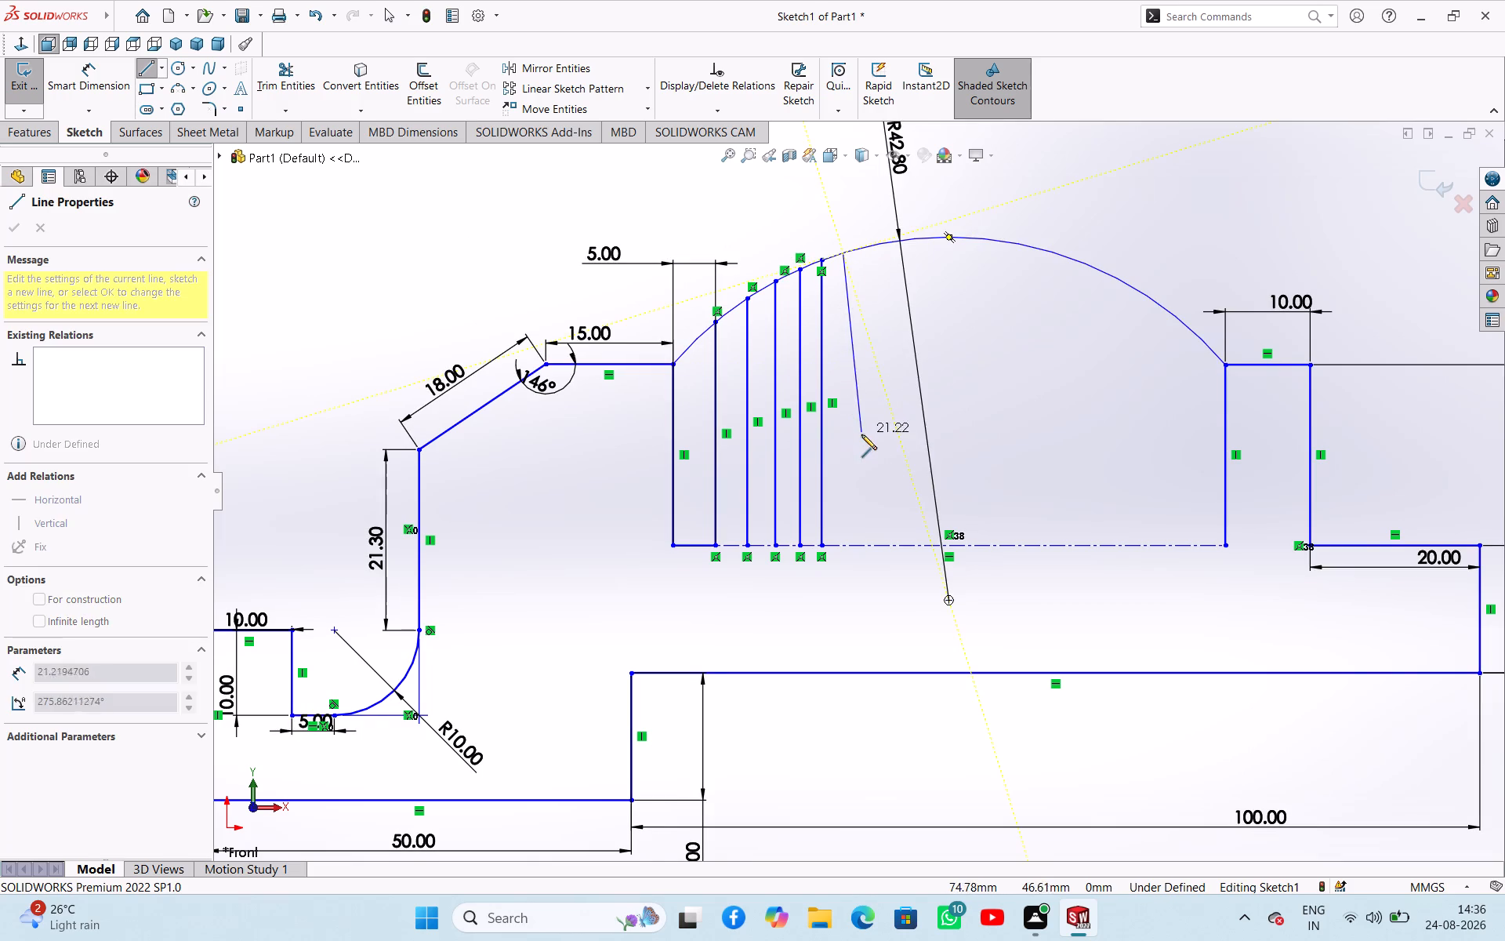
pyautogui.click(845, 547)
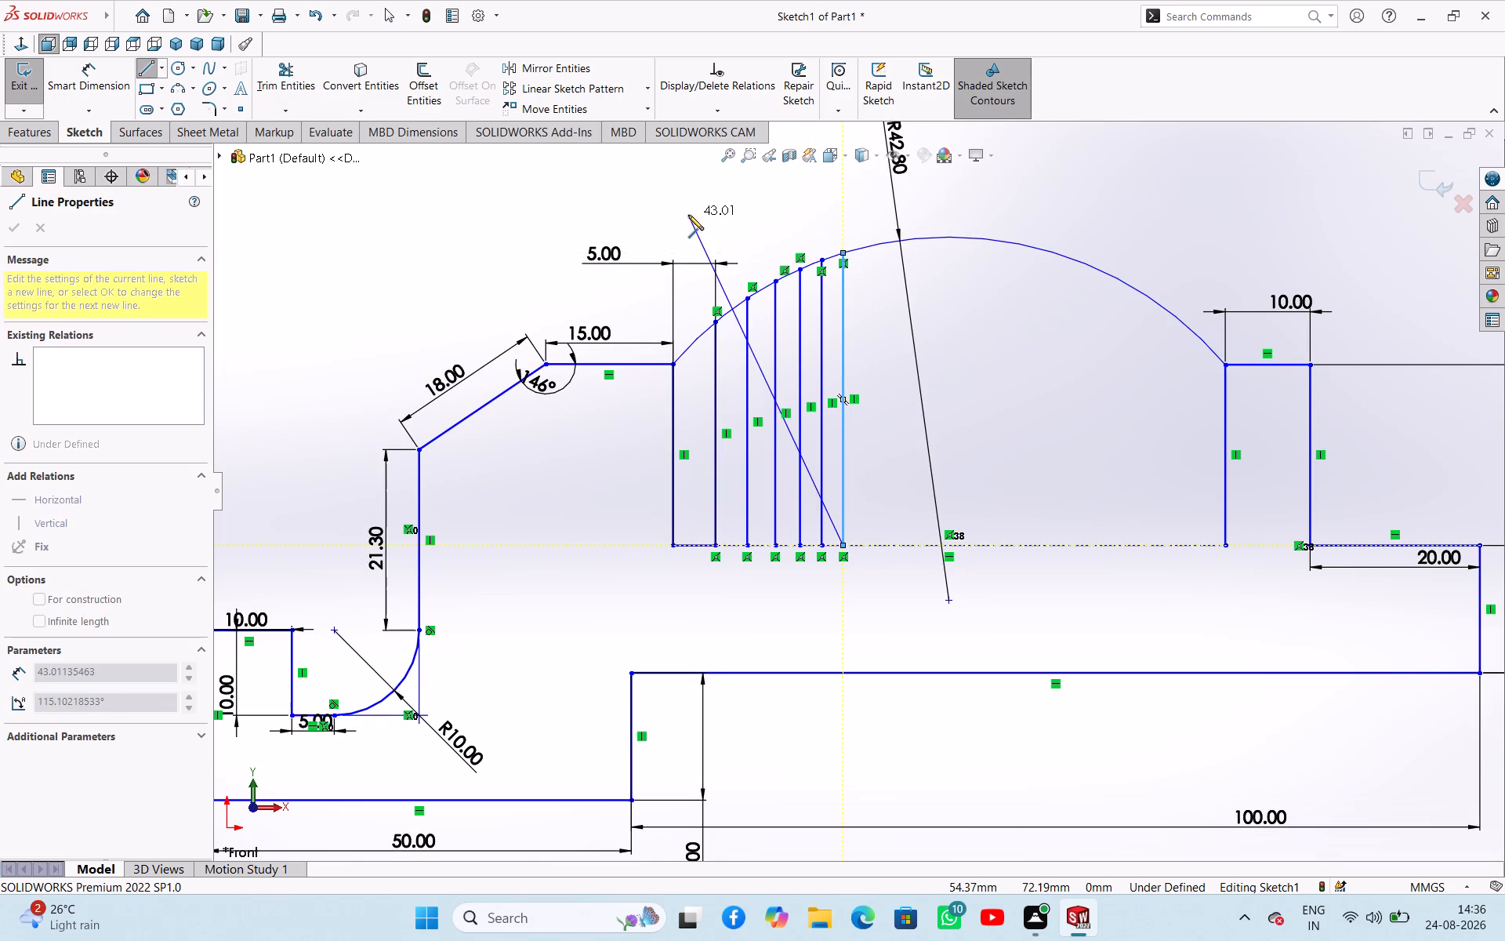
pyautogui.rightClick(688, 215)
pyautogui.click(714, 220)
pyautogui.moveTo(1099, 185); pyautogui.dragTo(1006, 182, button='right')
pyautogui.click(862, 249)
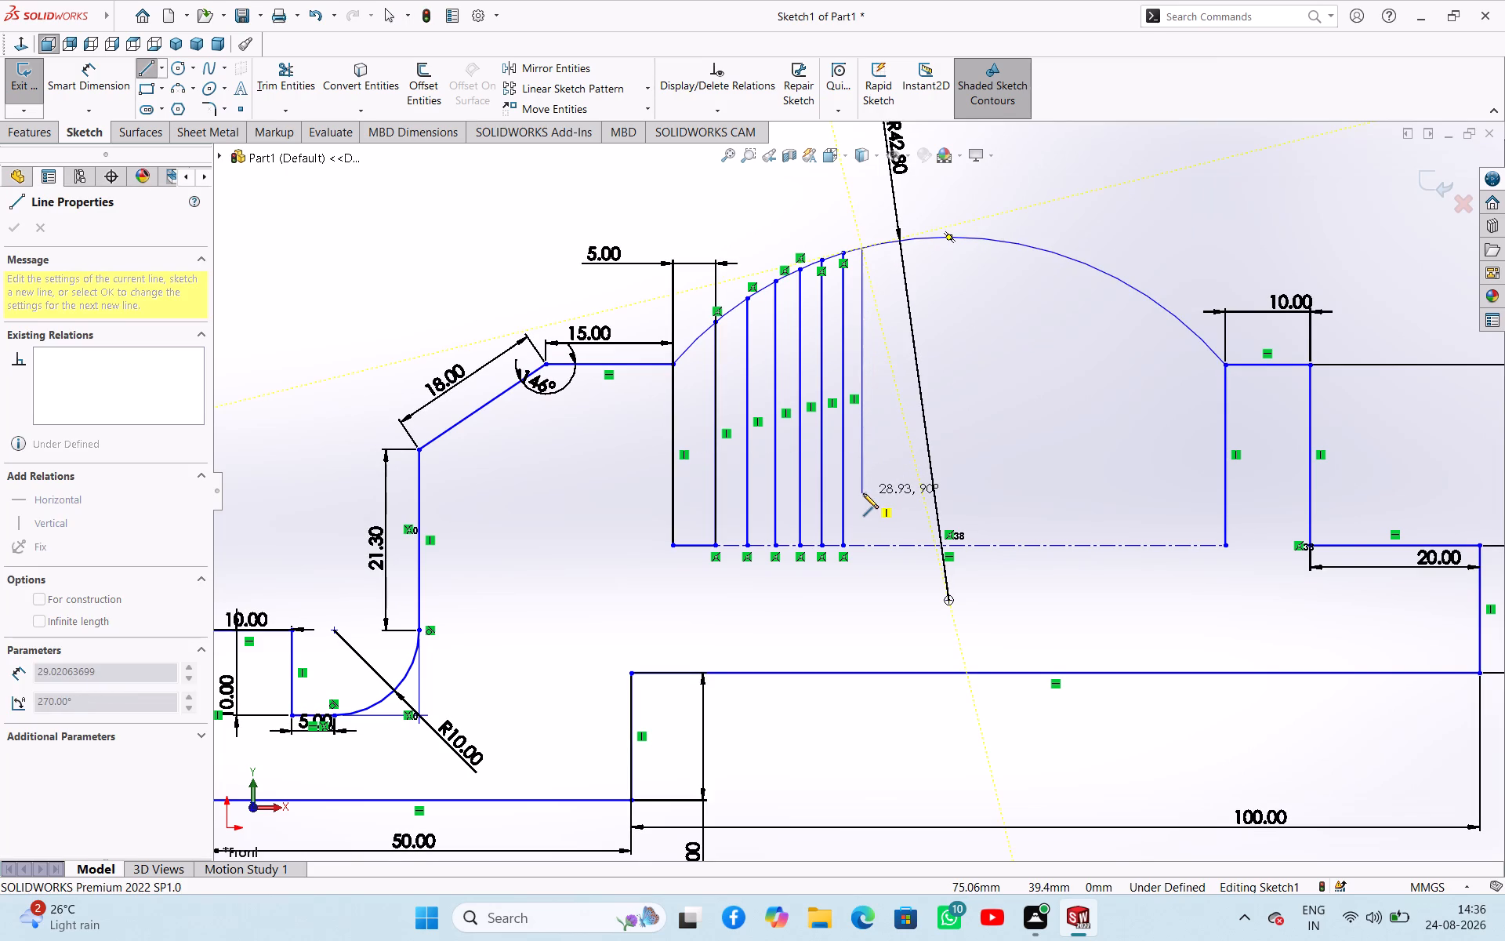
pyautogui.click(859, 545)
pyautogui.rightClick(873, 561)
pyautogui.click(892, 570)
pyautogui.moveTo(1158, 221); pyautogui.dragTo(1087, 195, button='right')
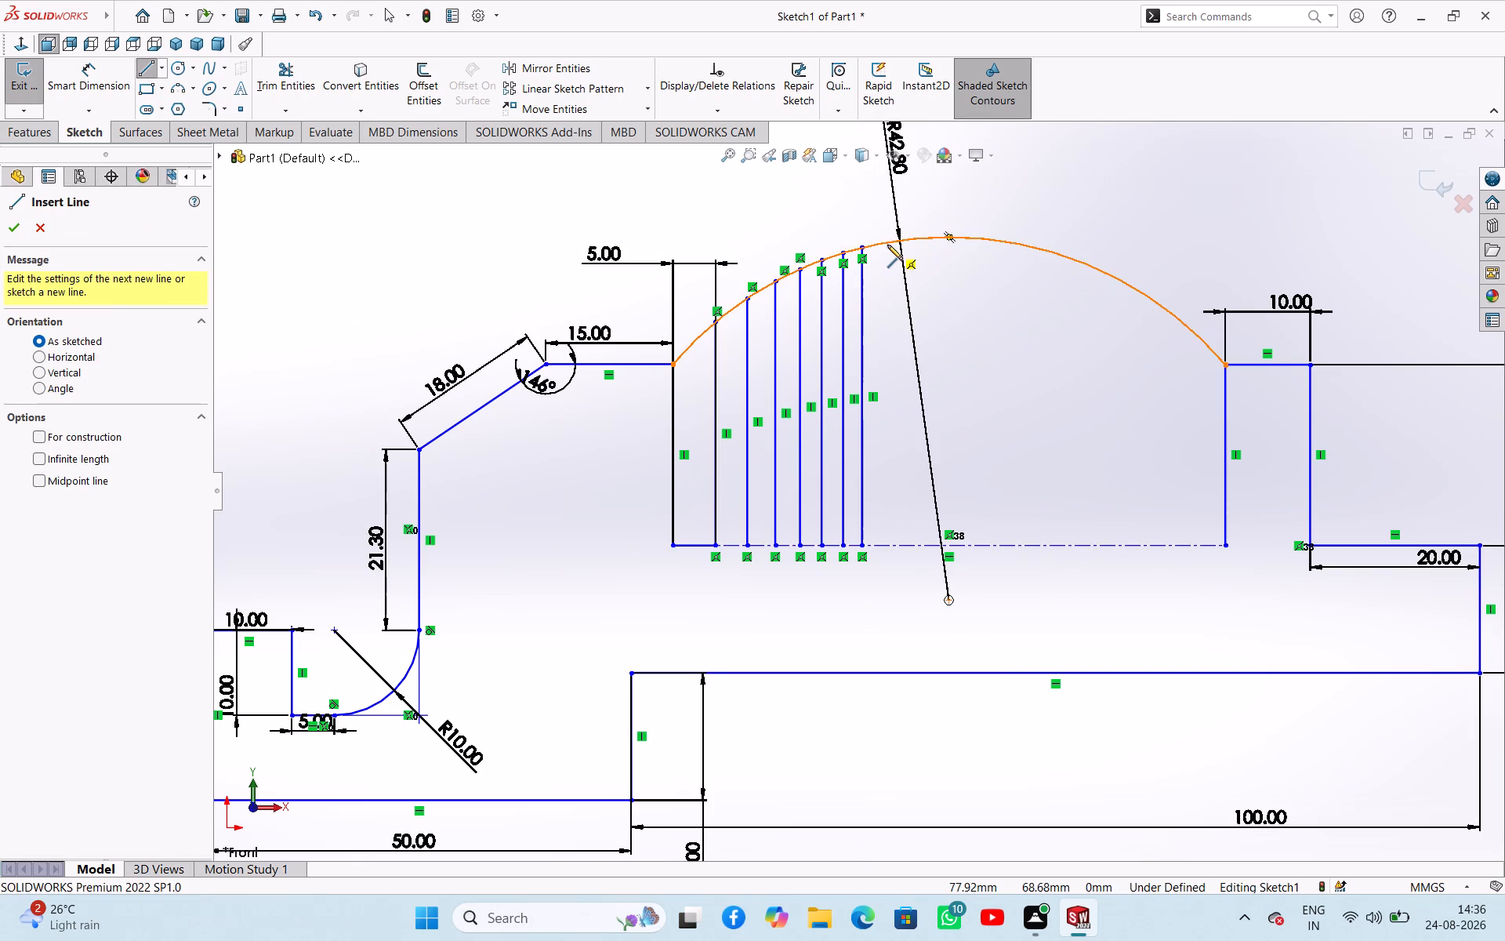
pyautogui.click(887, 245)
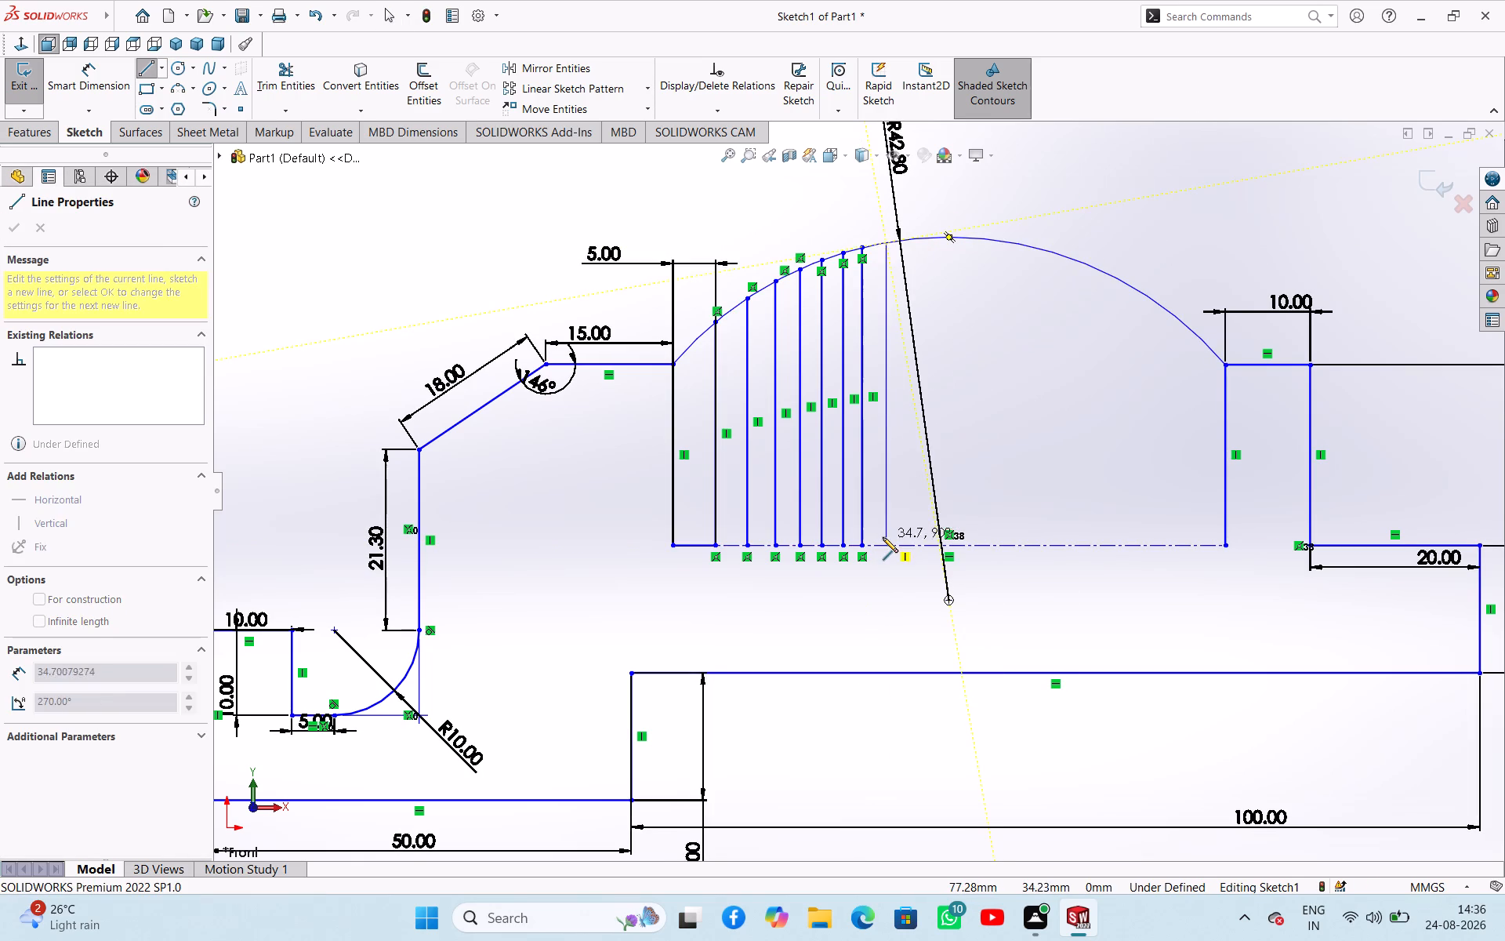
pyautogui.click(883, 544)
pyautogui.rightClick(890, 588)
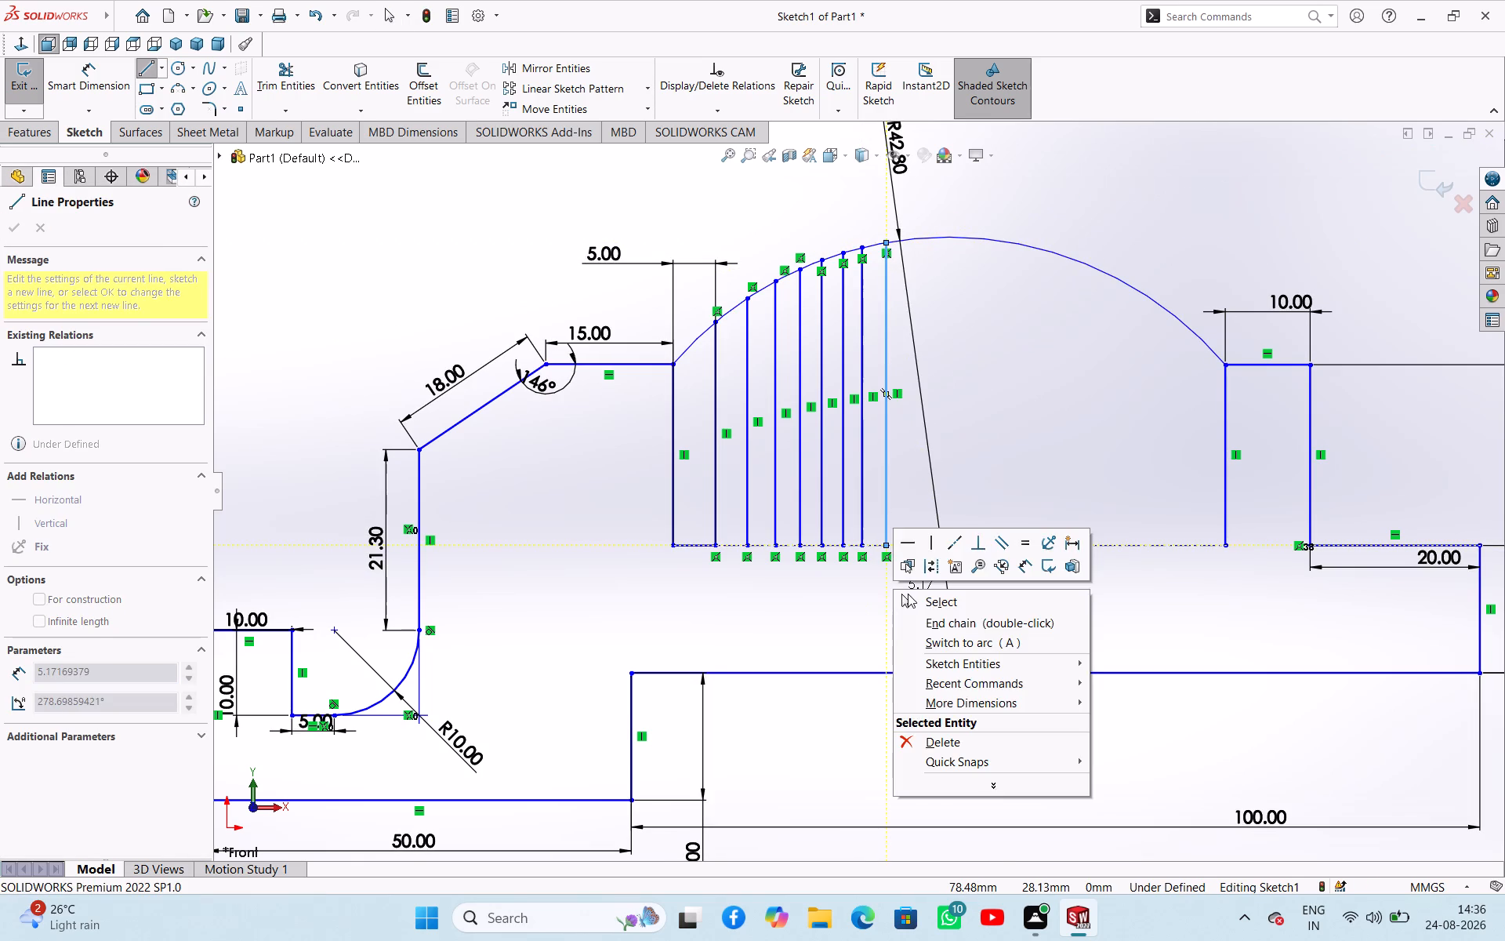
pyautogui.click(908, 594)
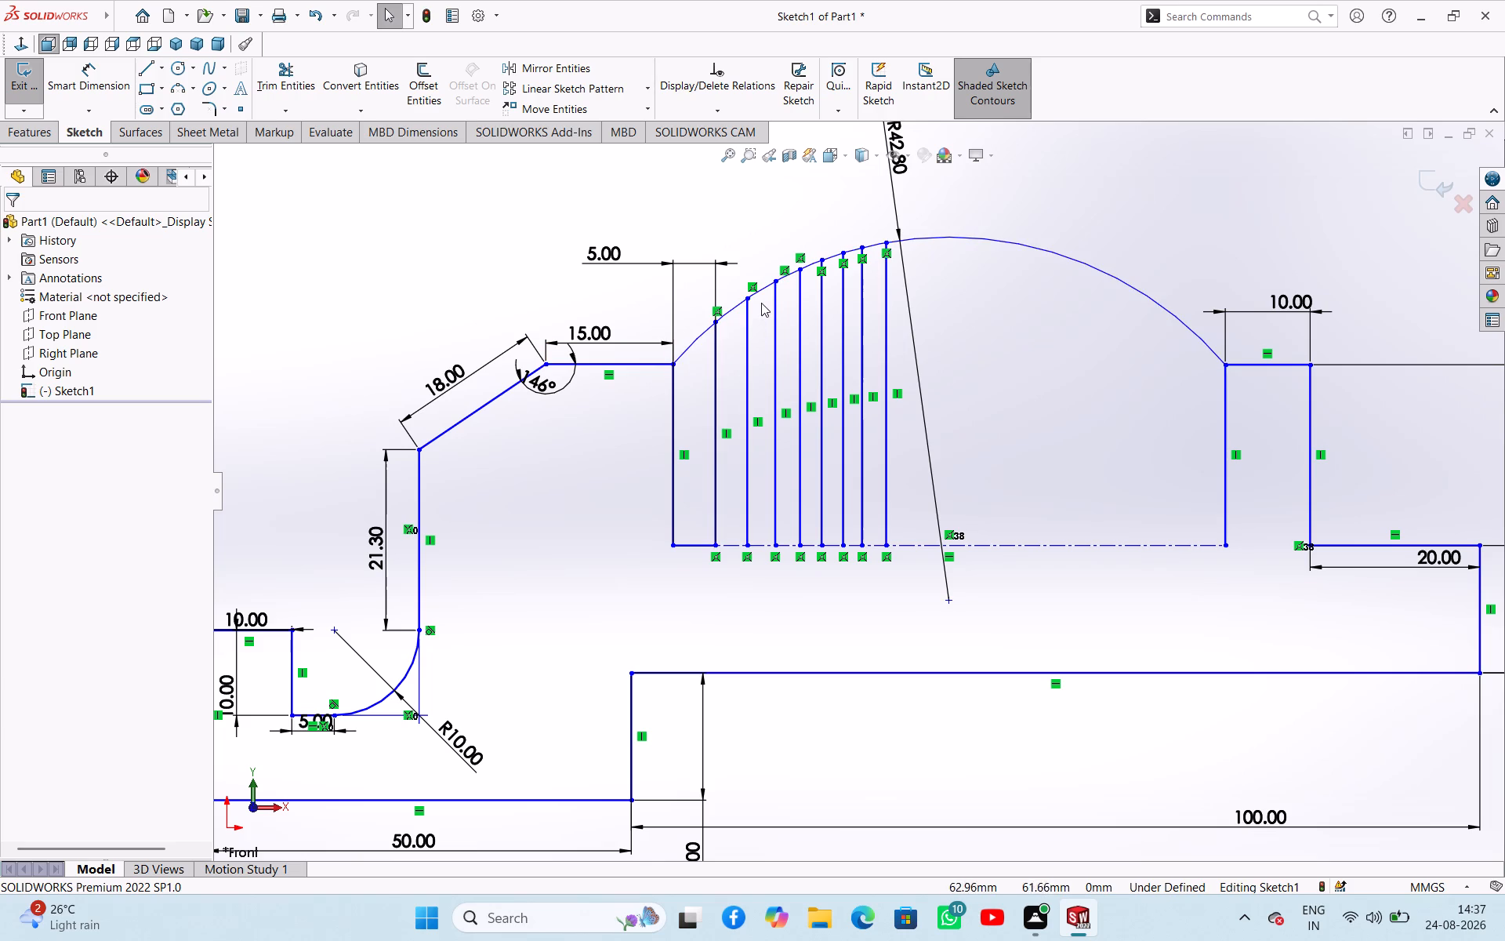
# Sketch two separate vertical lines past the arc's peak down to the construction line, about 36.3 and 35.6 mm long.
pyautogui.click(151, 68)
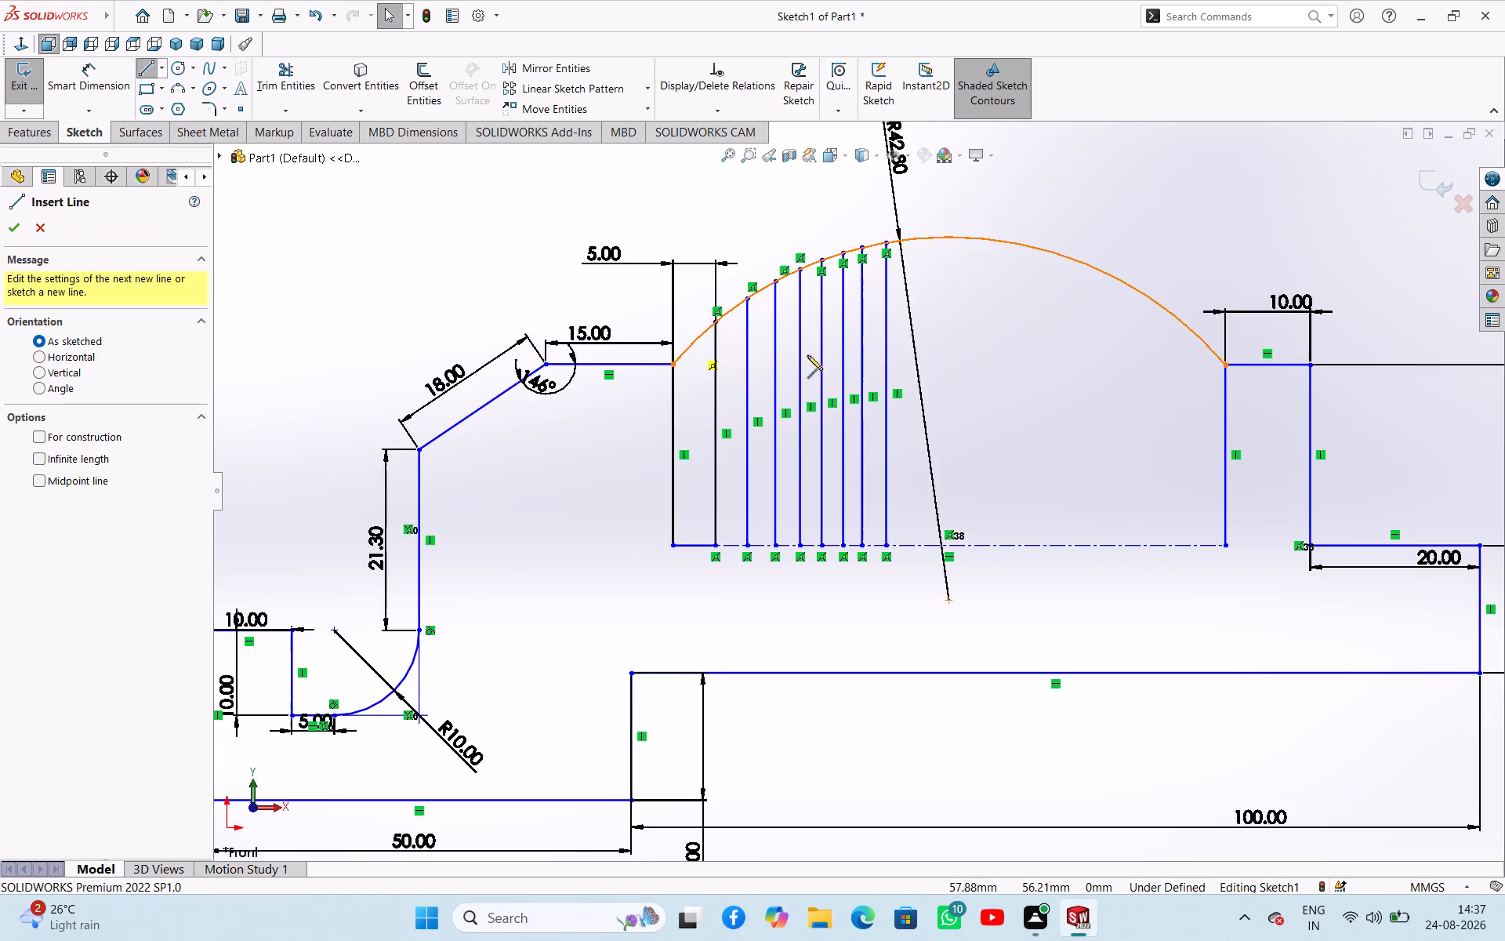
pyautogui.click(970, 236)
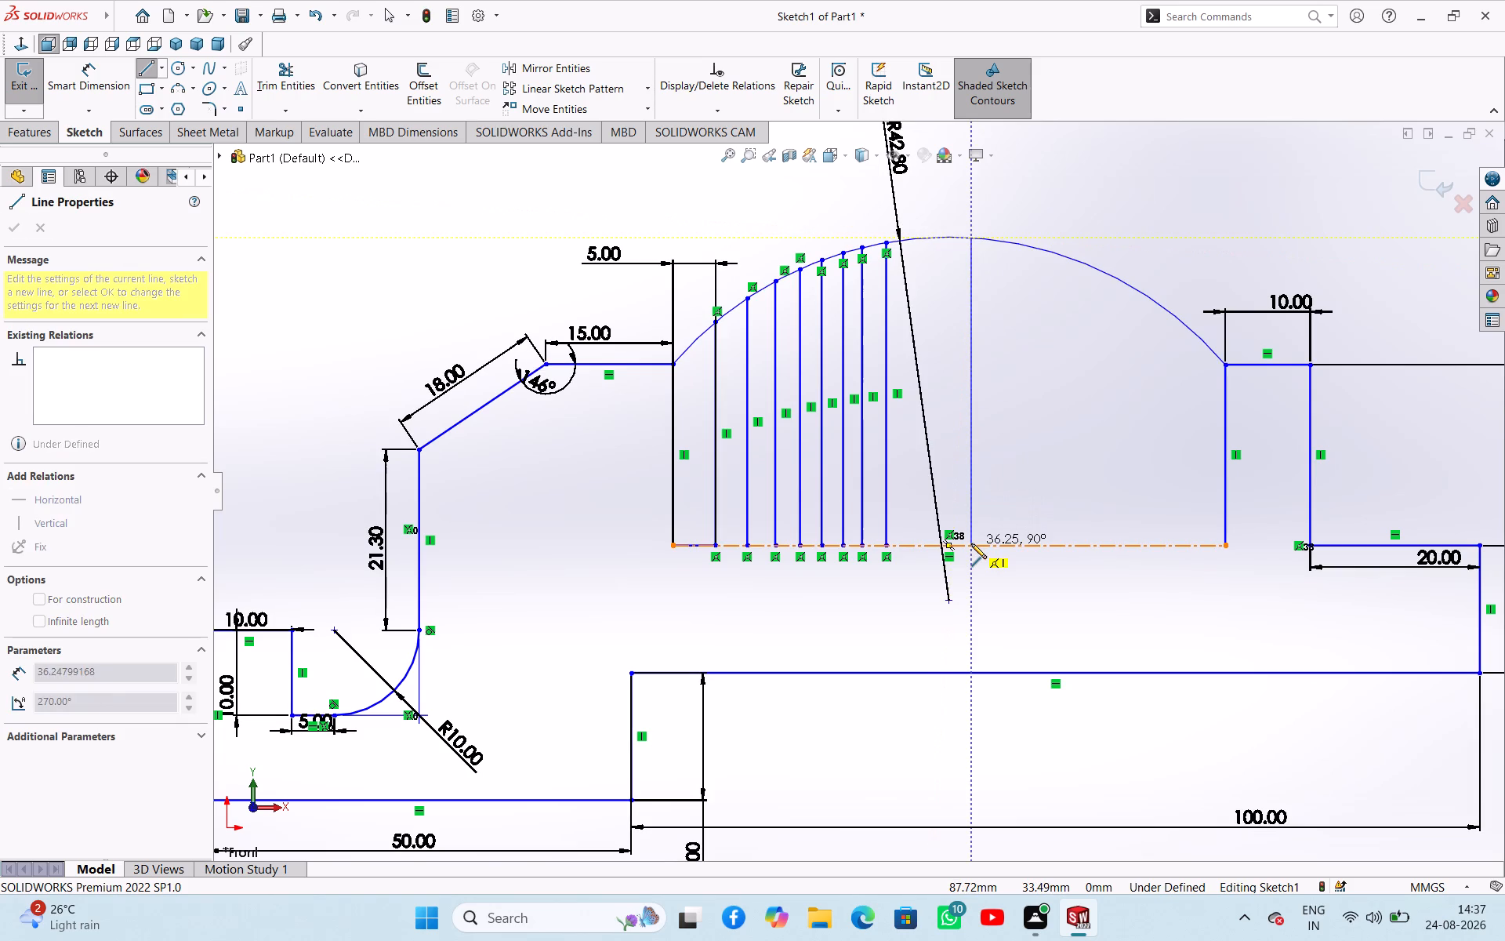
pyautogui.click(971, 543)
pyautogui.rightClick(1006, 398)
pyautogui.click(1028, 406)
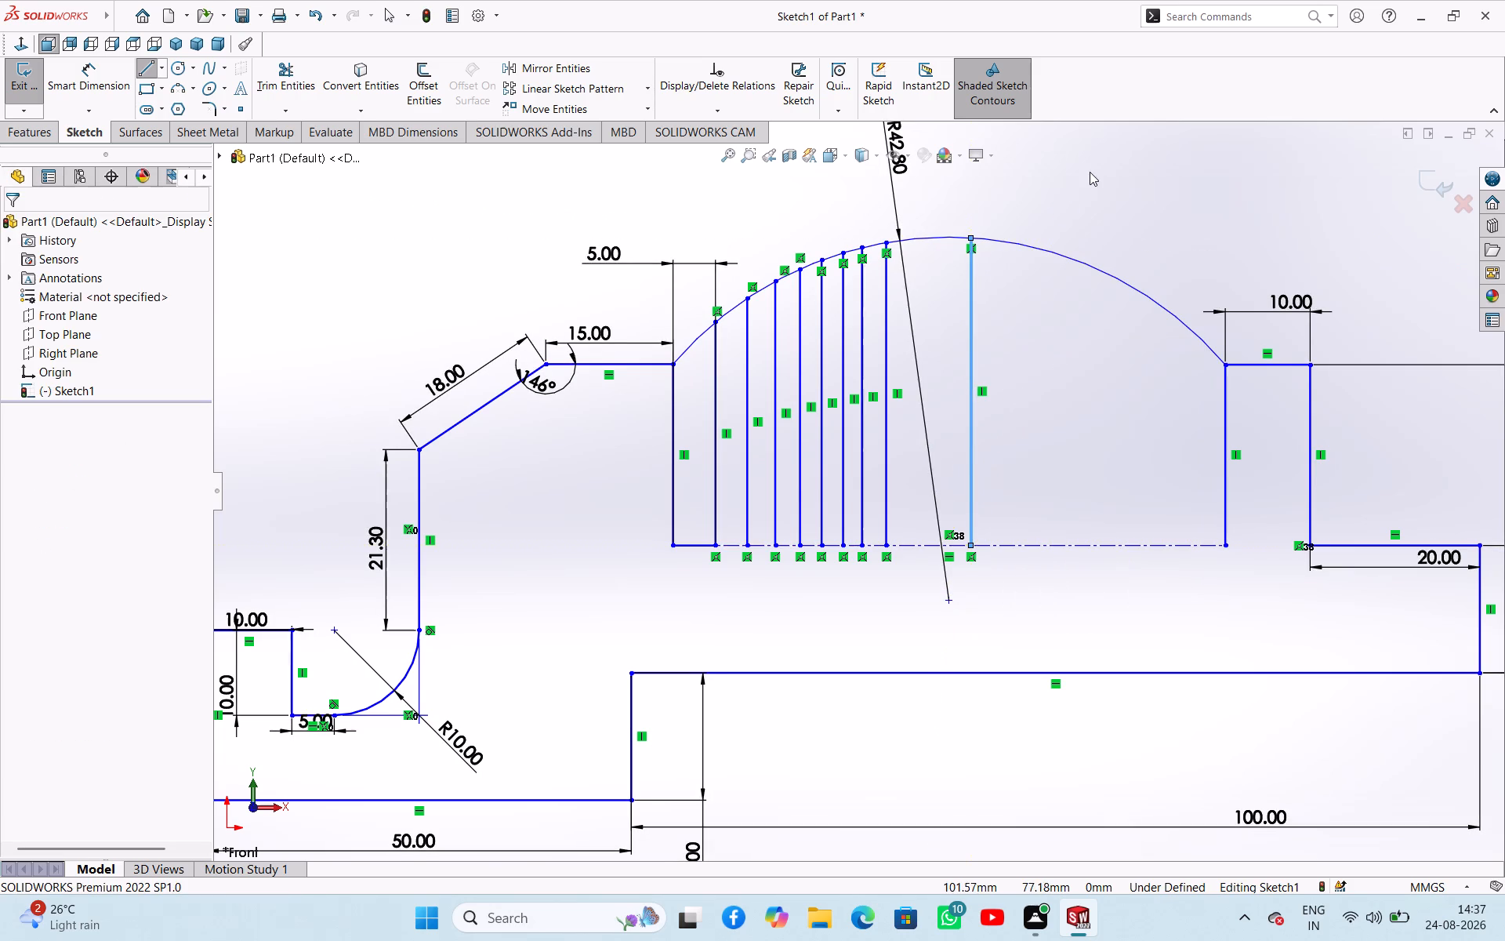
pyautogui.moveTo(1160, 191); pyautogui.dragTo(1083, 174, button='right')
pyautogui.click(994, 239)
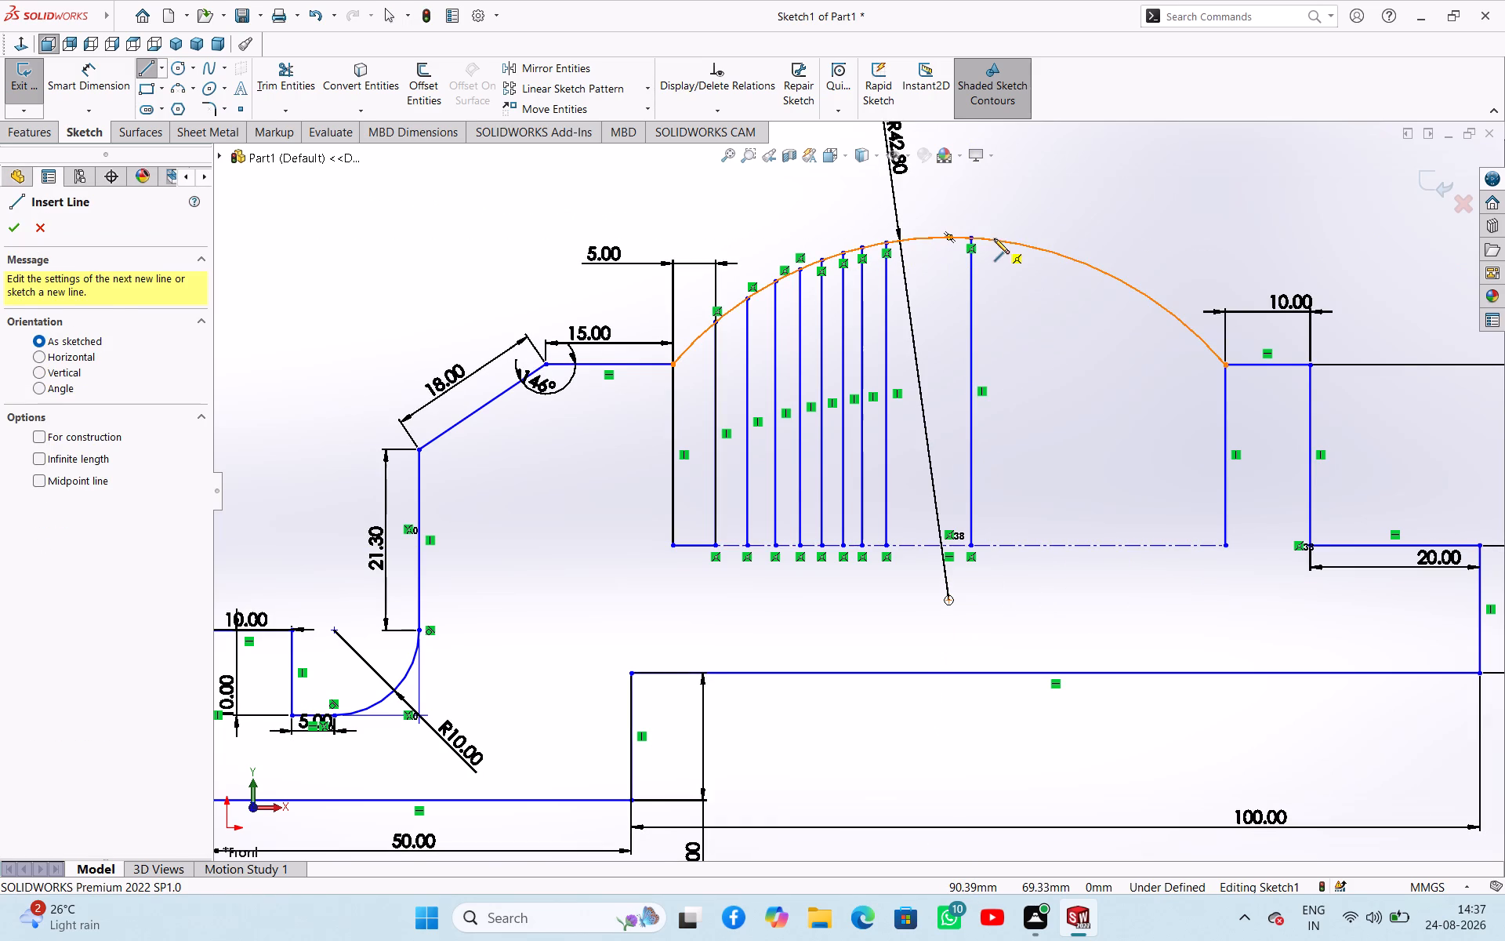
pyautogui.click(1014, 543)
pyautogui.rightClick(1106, 224)
pyautogui.click(1115, 230)
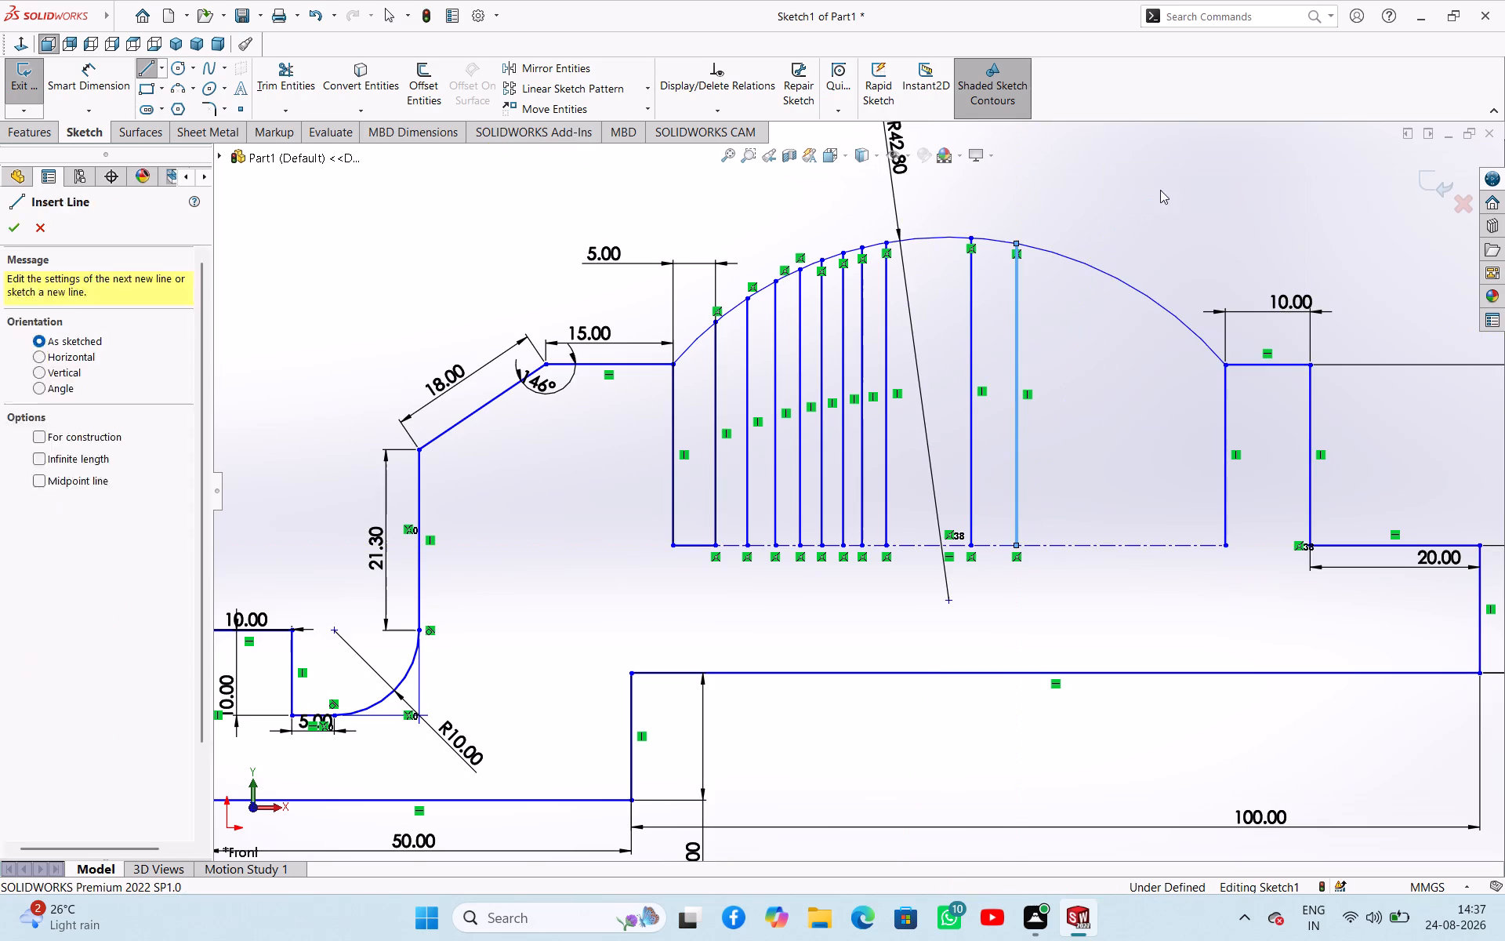
# Sketch a third vertical line past the arc's peak down to the construction line, leaving a wider gap from the previous line.
pyautogui.moveTo(1166, 178); pyautogui.dragTo(1101, 180, button='right')
pyautogui.rightClick(1093, 187)
pyautogui.moveTo(1061, 200); pyautogui.dragTo(952, 198, button='right')
pyautogui.click(1045, 249)
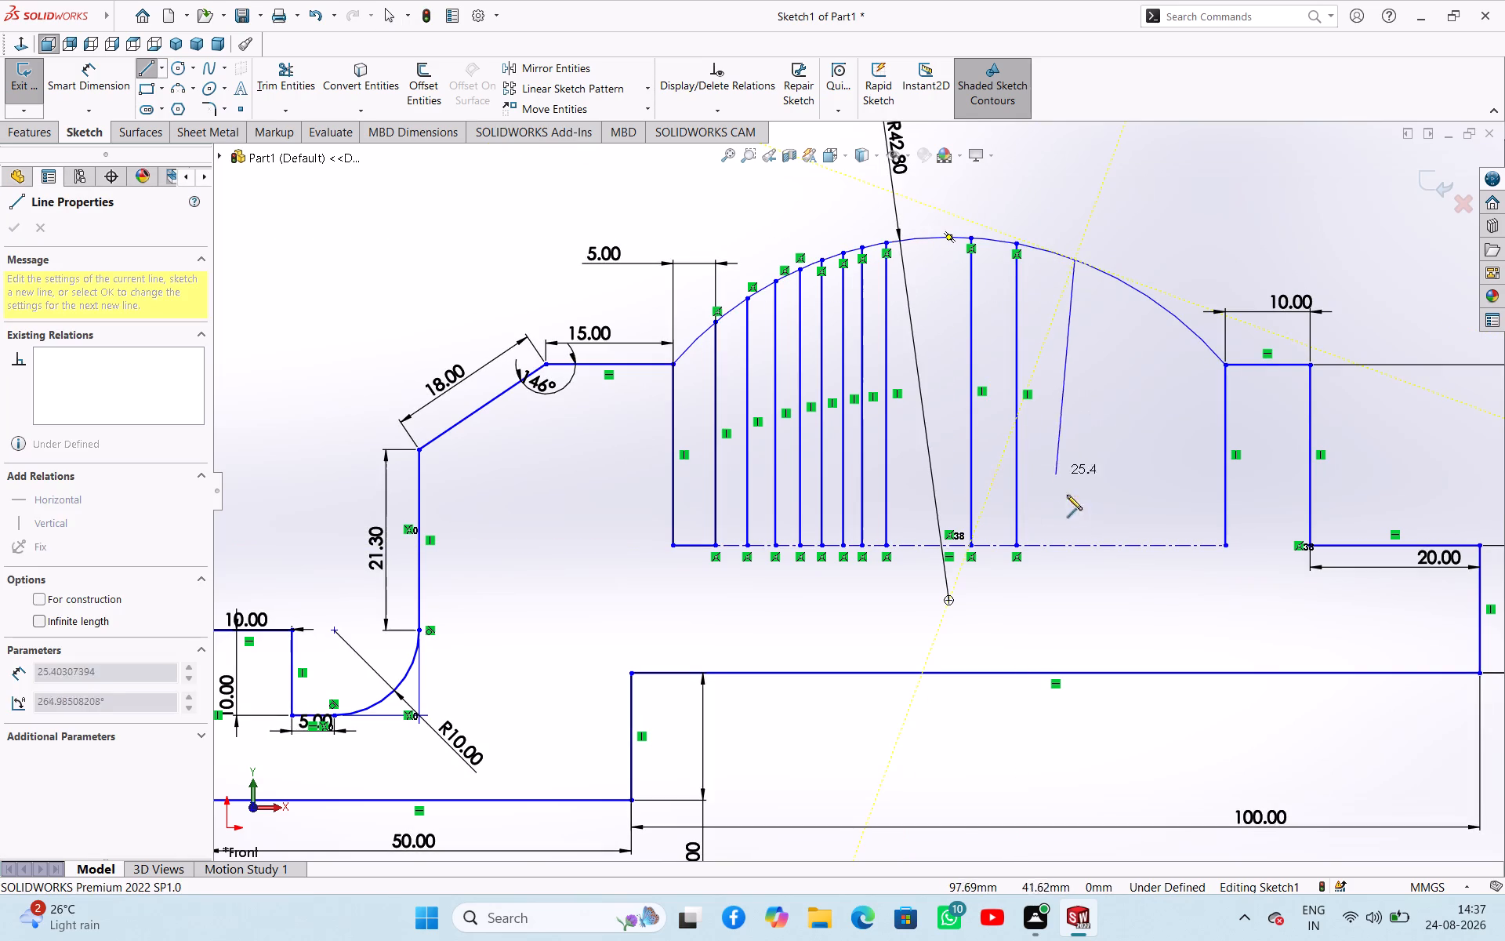
pyautogui.click(1078, 545)
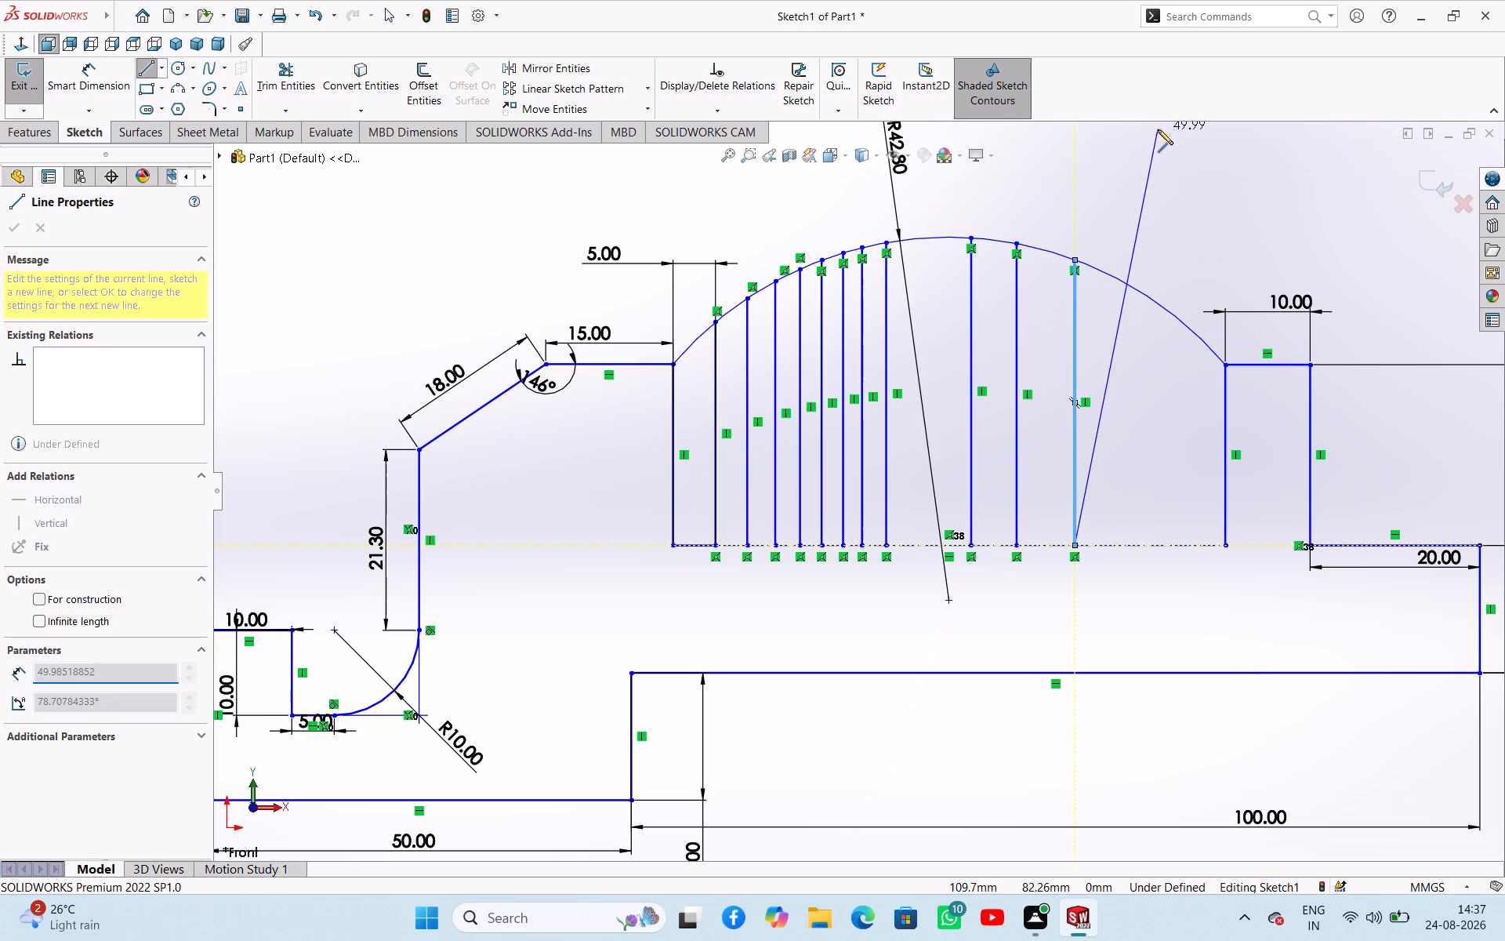
pyautogui.rightClick(1158, 129)
pyautogui.click(1179, 145)
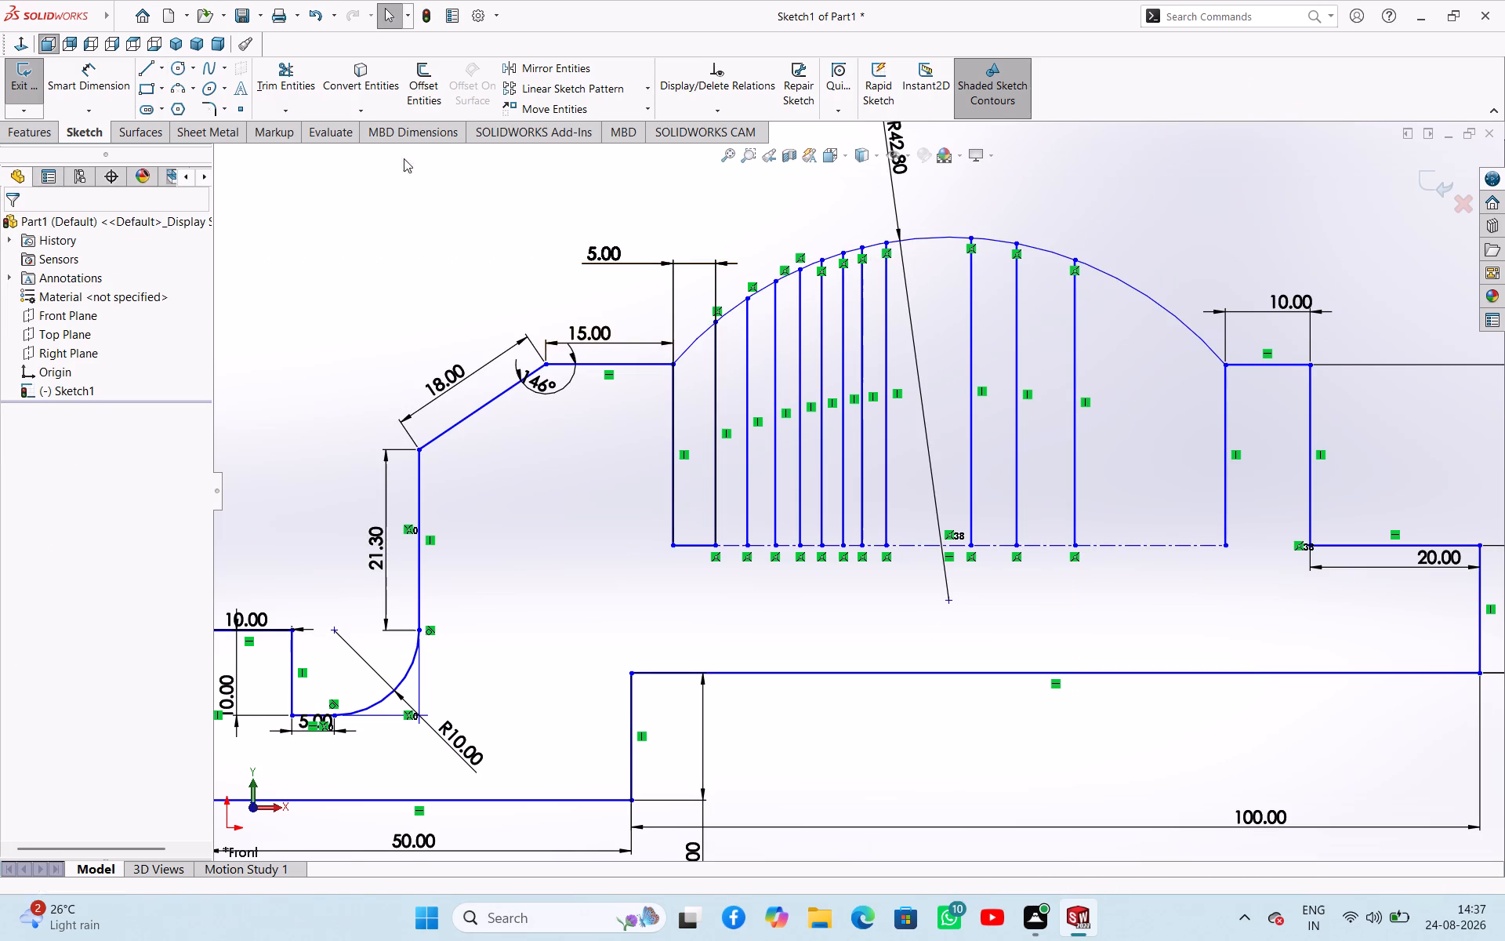
# Trim away alternate arc segments from the 5 mm groove up to and across the arc's peak, leaving tops on every second gap.
pyautogui.click(297, 75)
pyautogui.moveTo(697, 368); pyautogui.dragTo(695, 331)
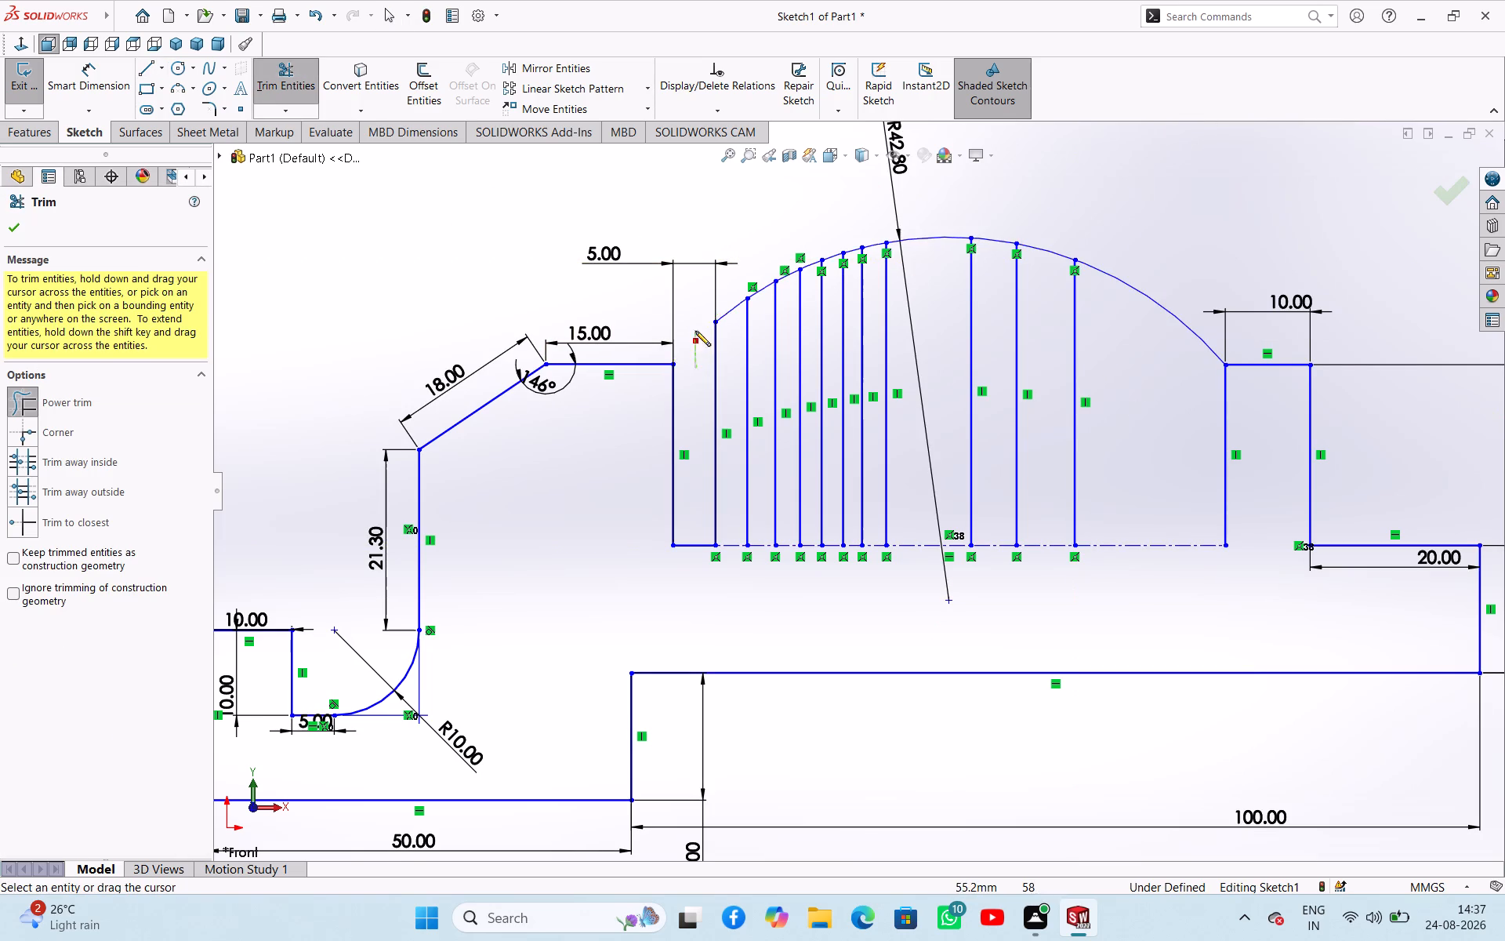
pyautogui.moveTo(695, 331); pyautogui.dragTo(694, 329)
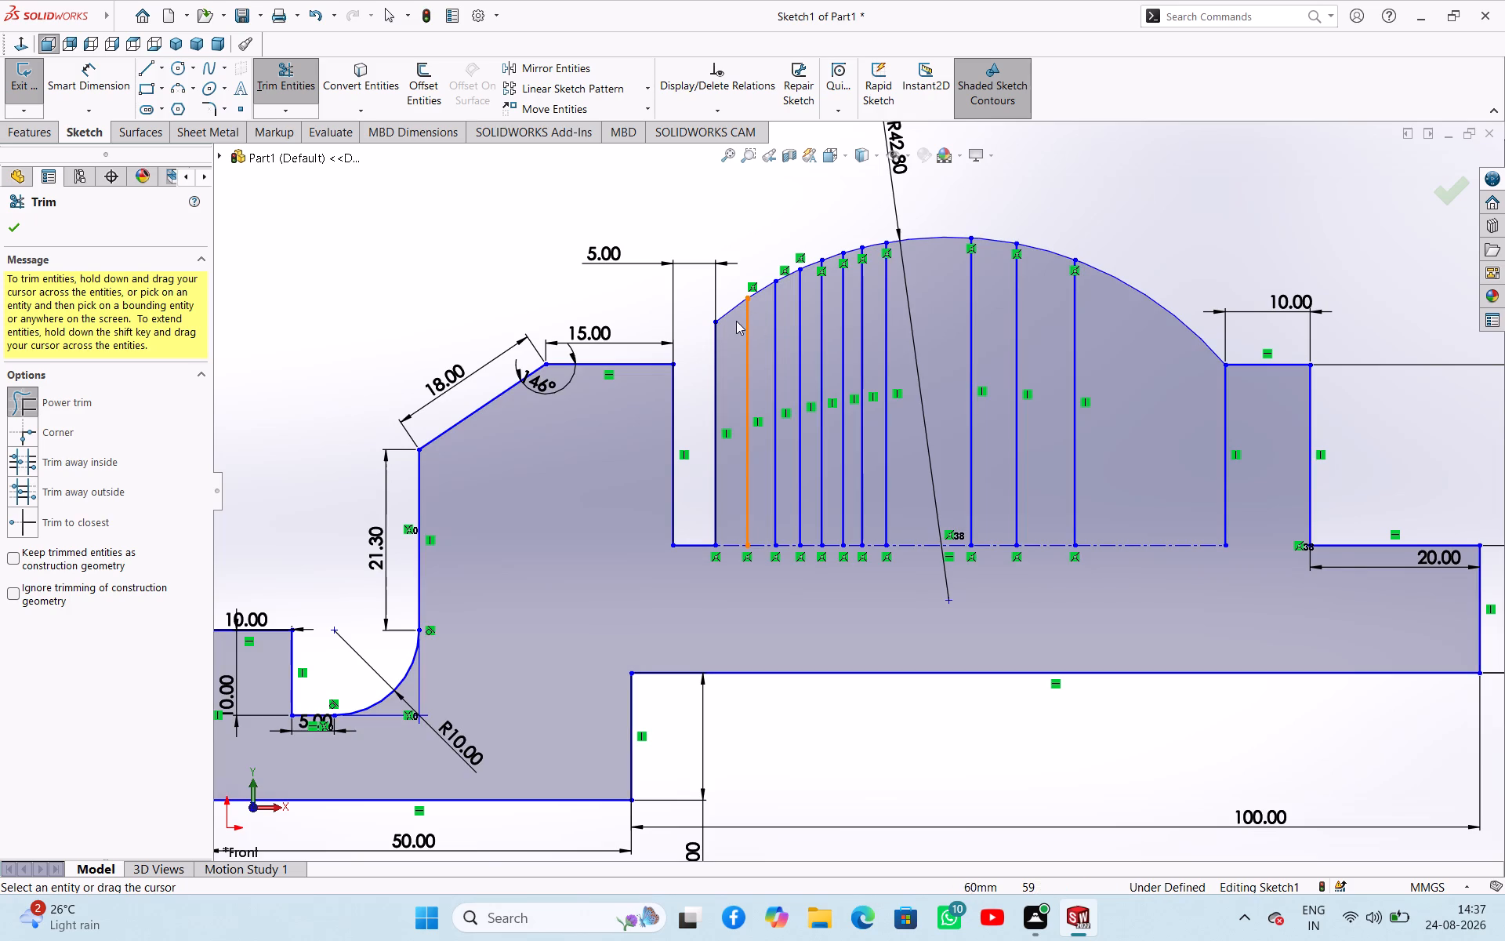
pyautogui.scroll(-4, 799, 303)
pyautogui.scroll(-1, 713, 354)
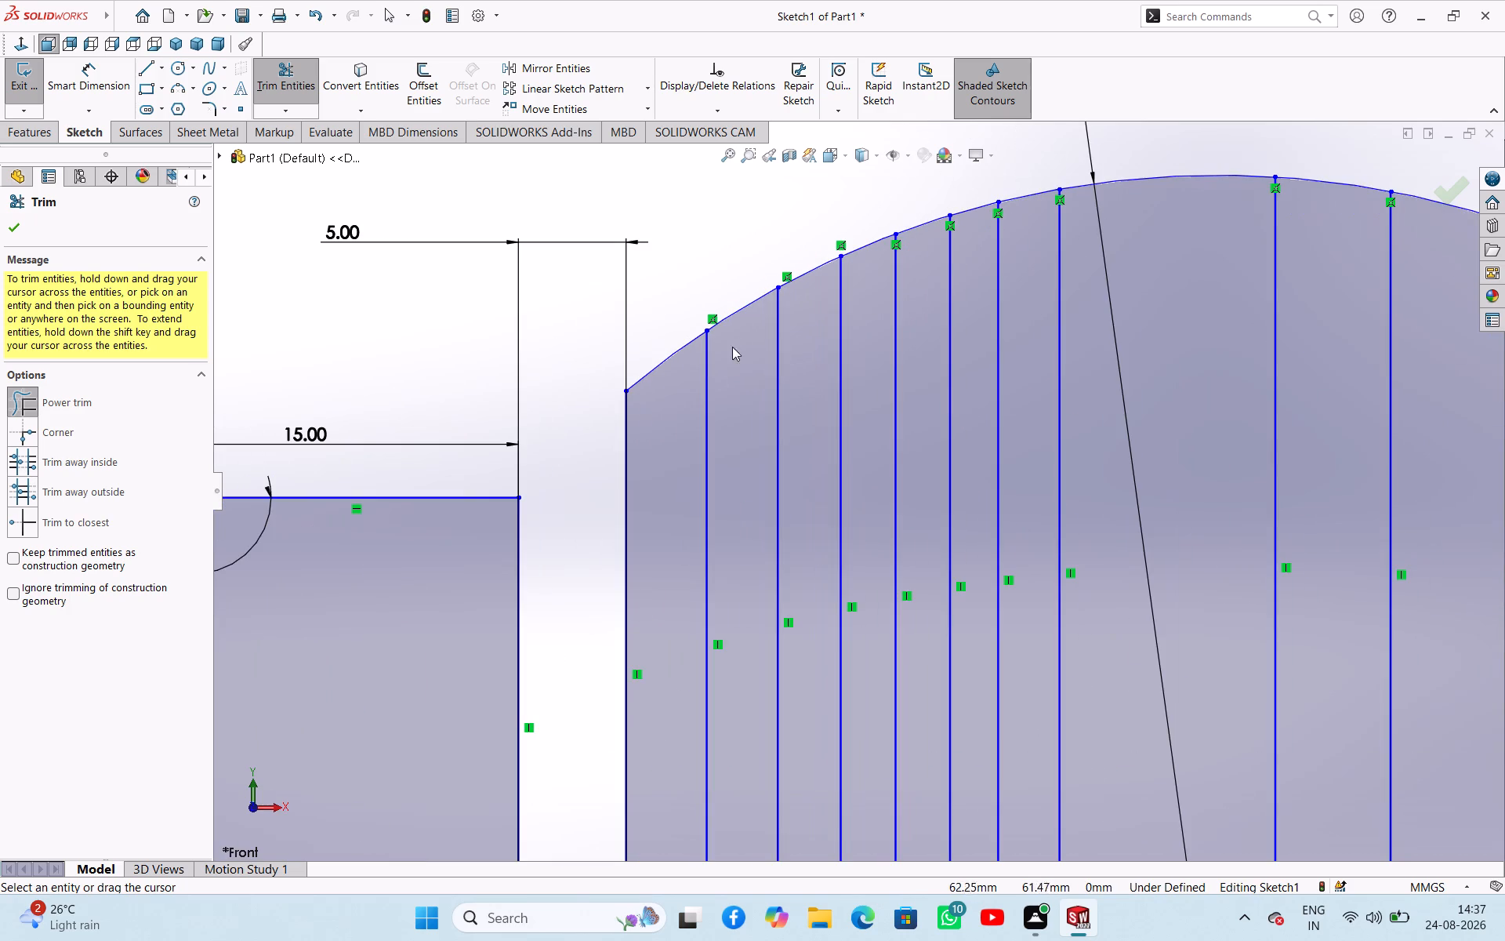
pyautogui.moveTo(738, 340); pyautogui.dragTo(744, 271)
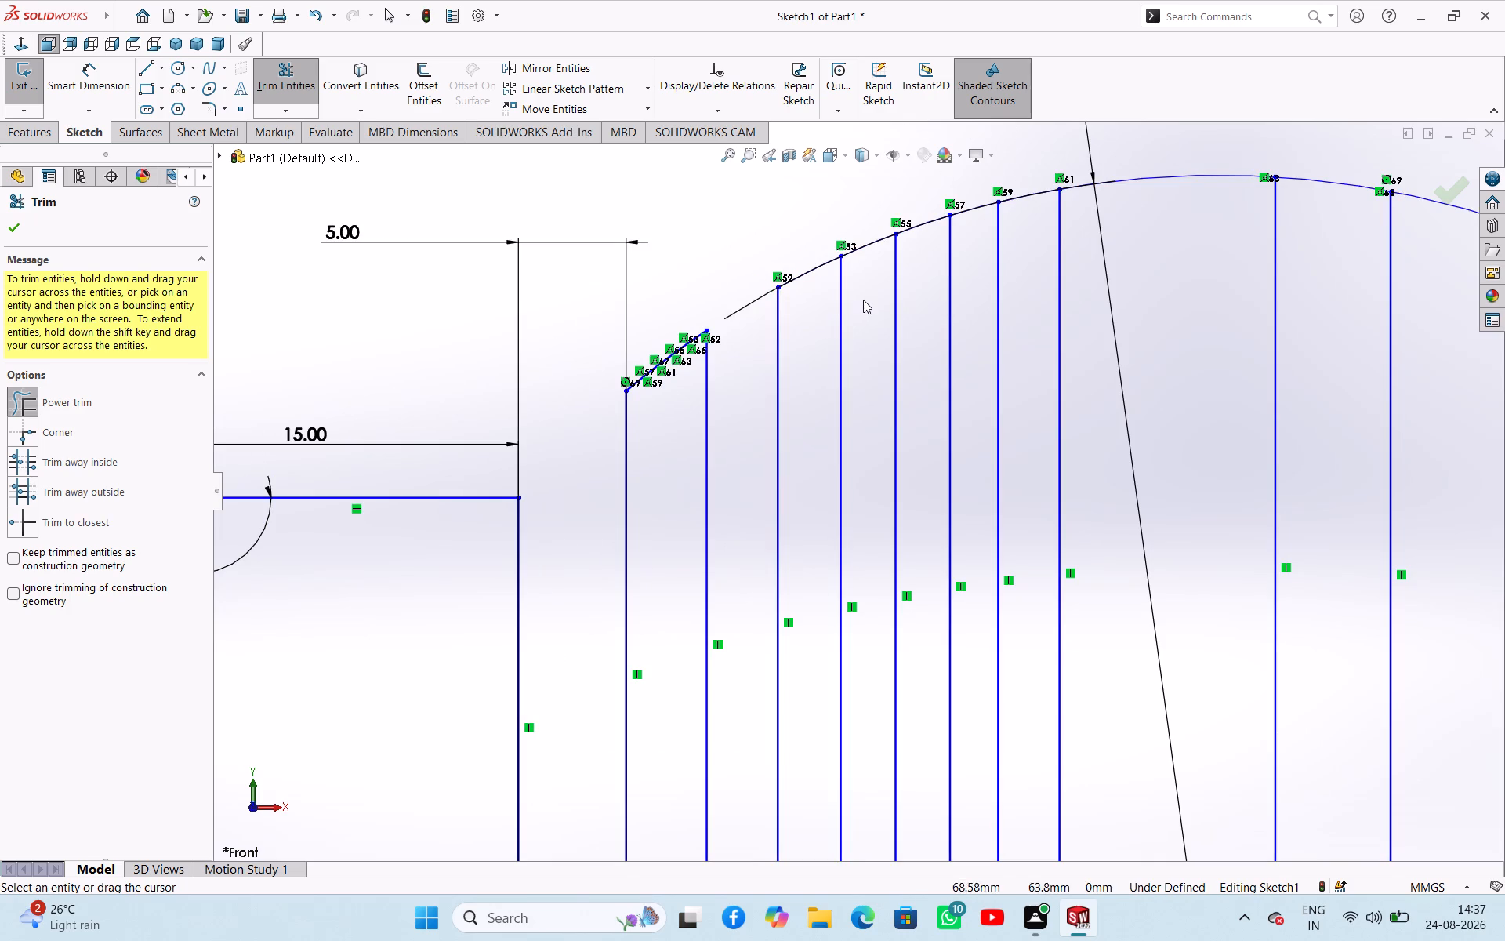
pyautogui.moveTo(863, 300); pyautogui.dragTo(869, 219)
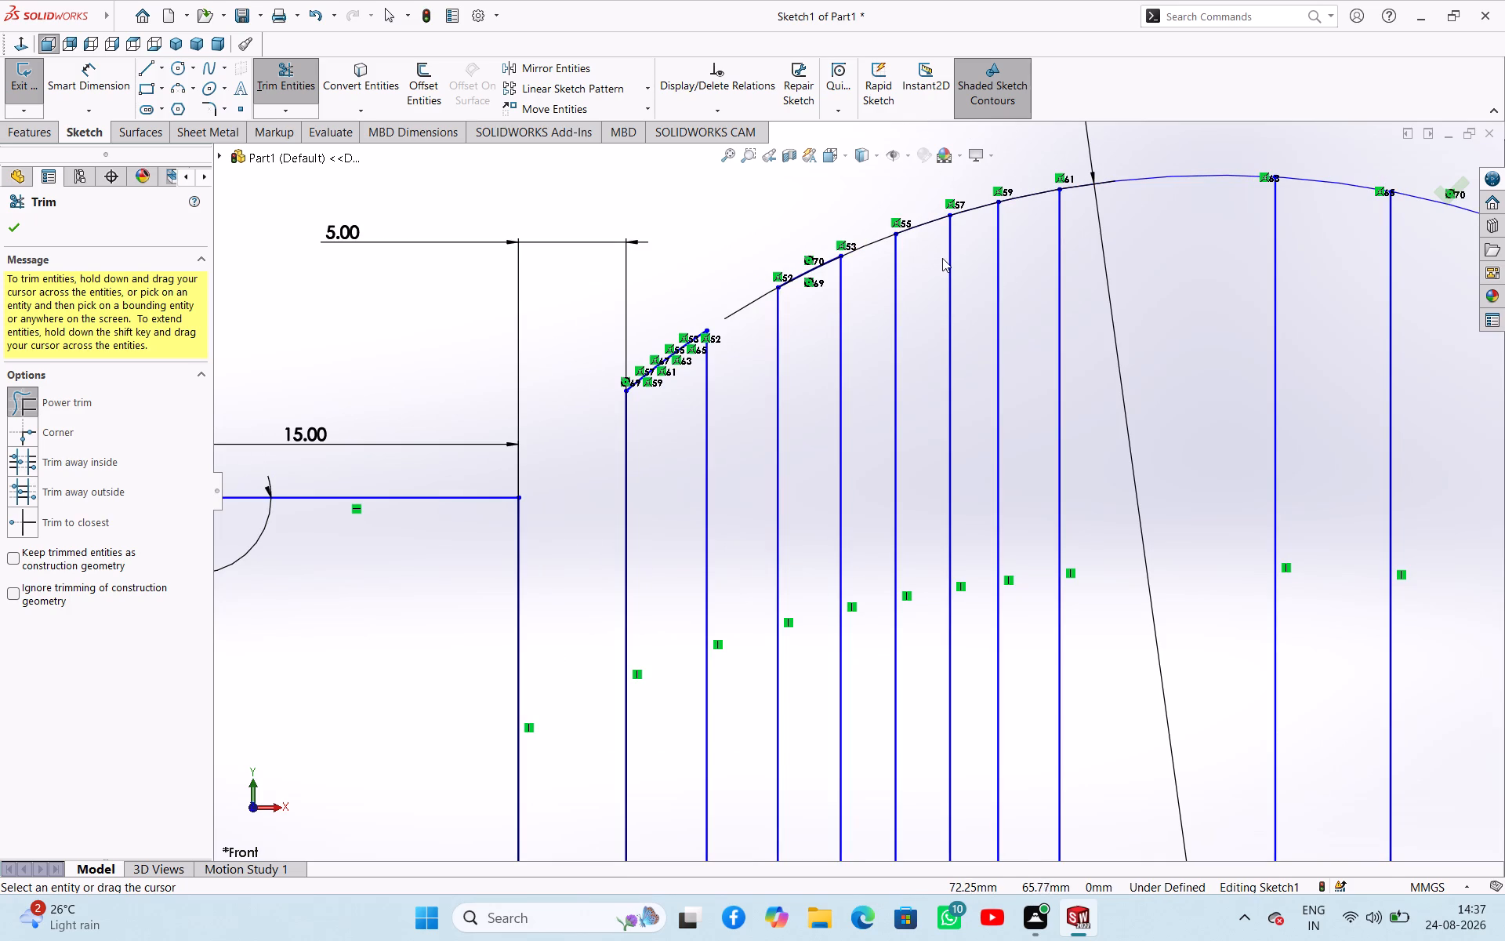
pyautogui.moveTo(966, 246); pyautogui.dragTo(972, 185)
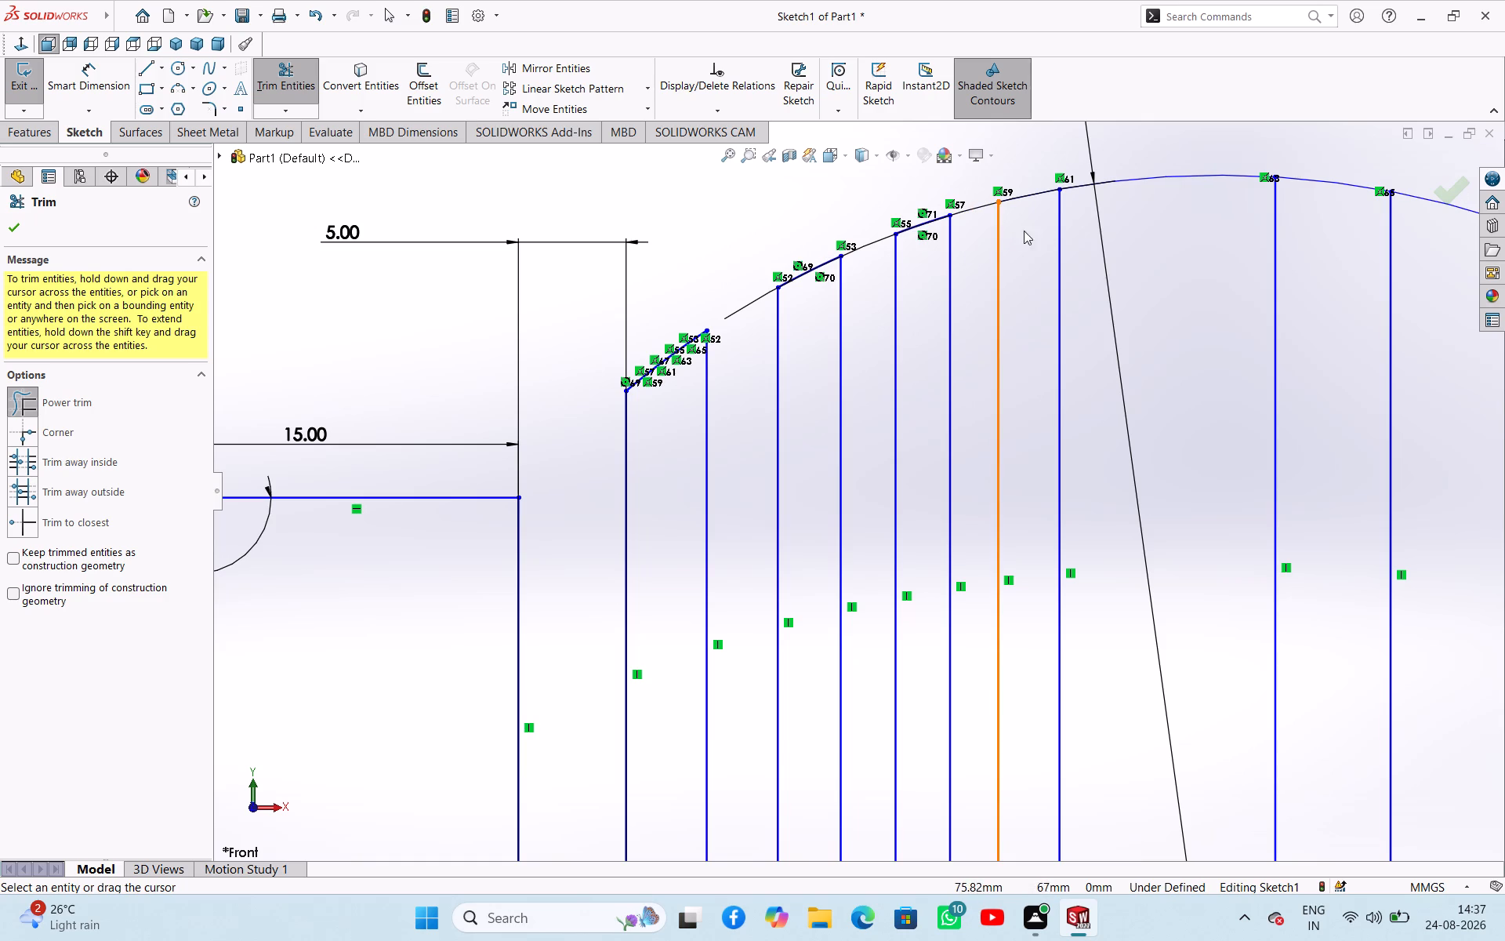
pyautogui.moveTo(1150, 207); pyautogui.dragTo(1150, 151)
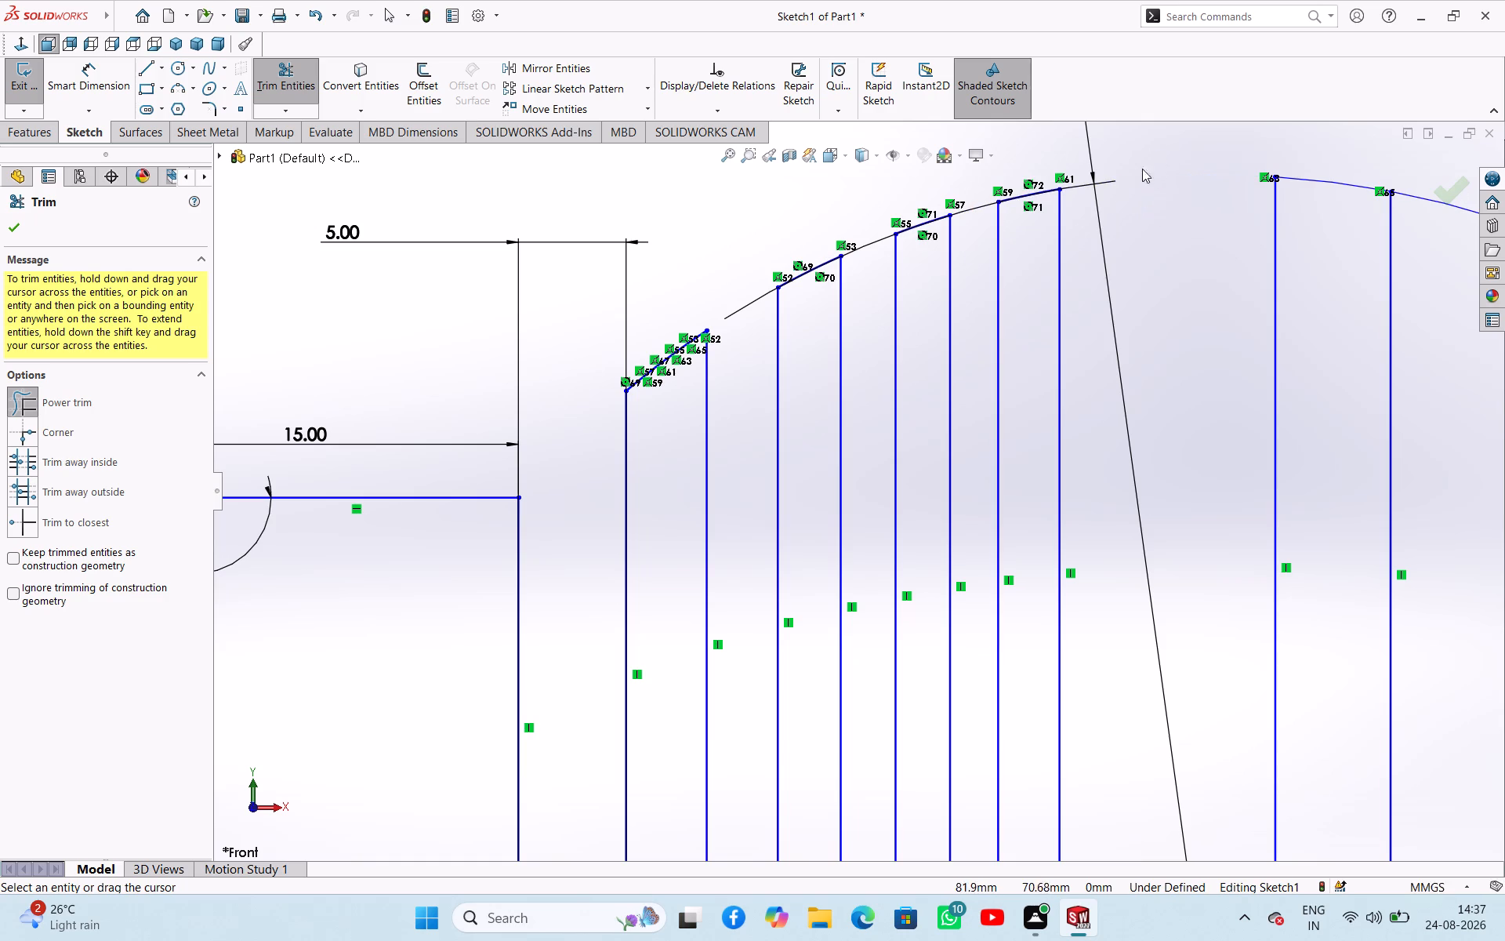
# Trim away the arc segment between the second and third vertical lines past the arc's peak.
pyautogui.scroll(-3, 985, 250)
pyautogui.scroll(-3, 635, 380)
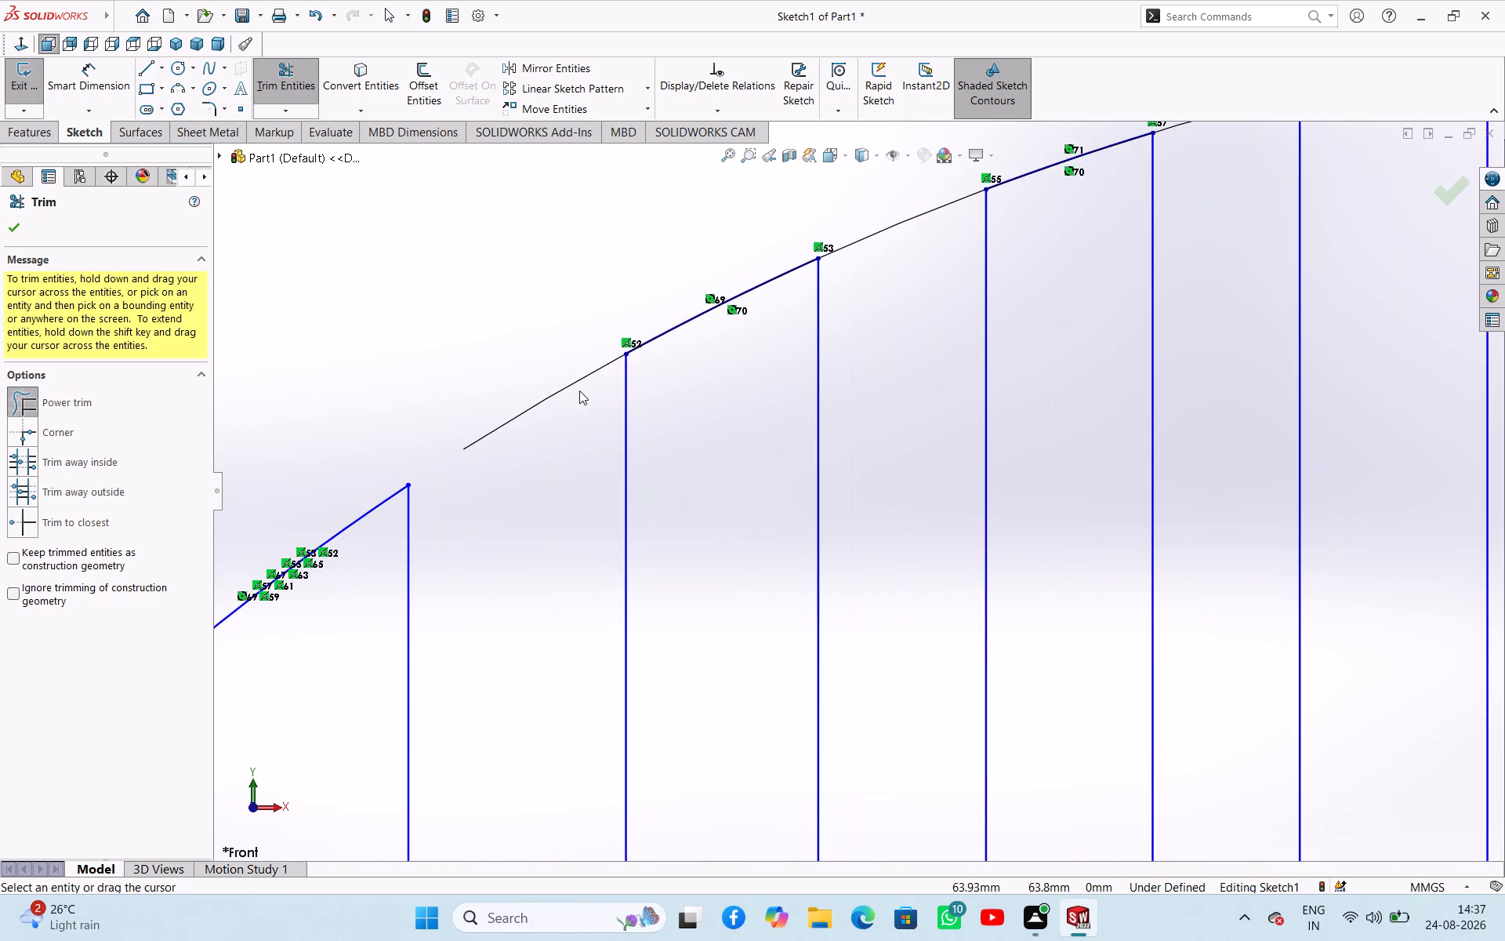
pyautogui.scroll(7, 724, 365)
pyautogui.scroll(1, 800, 401)
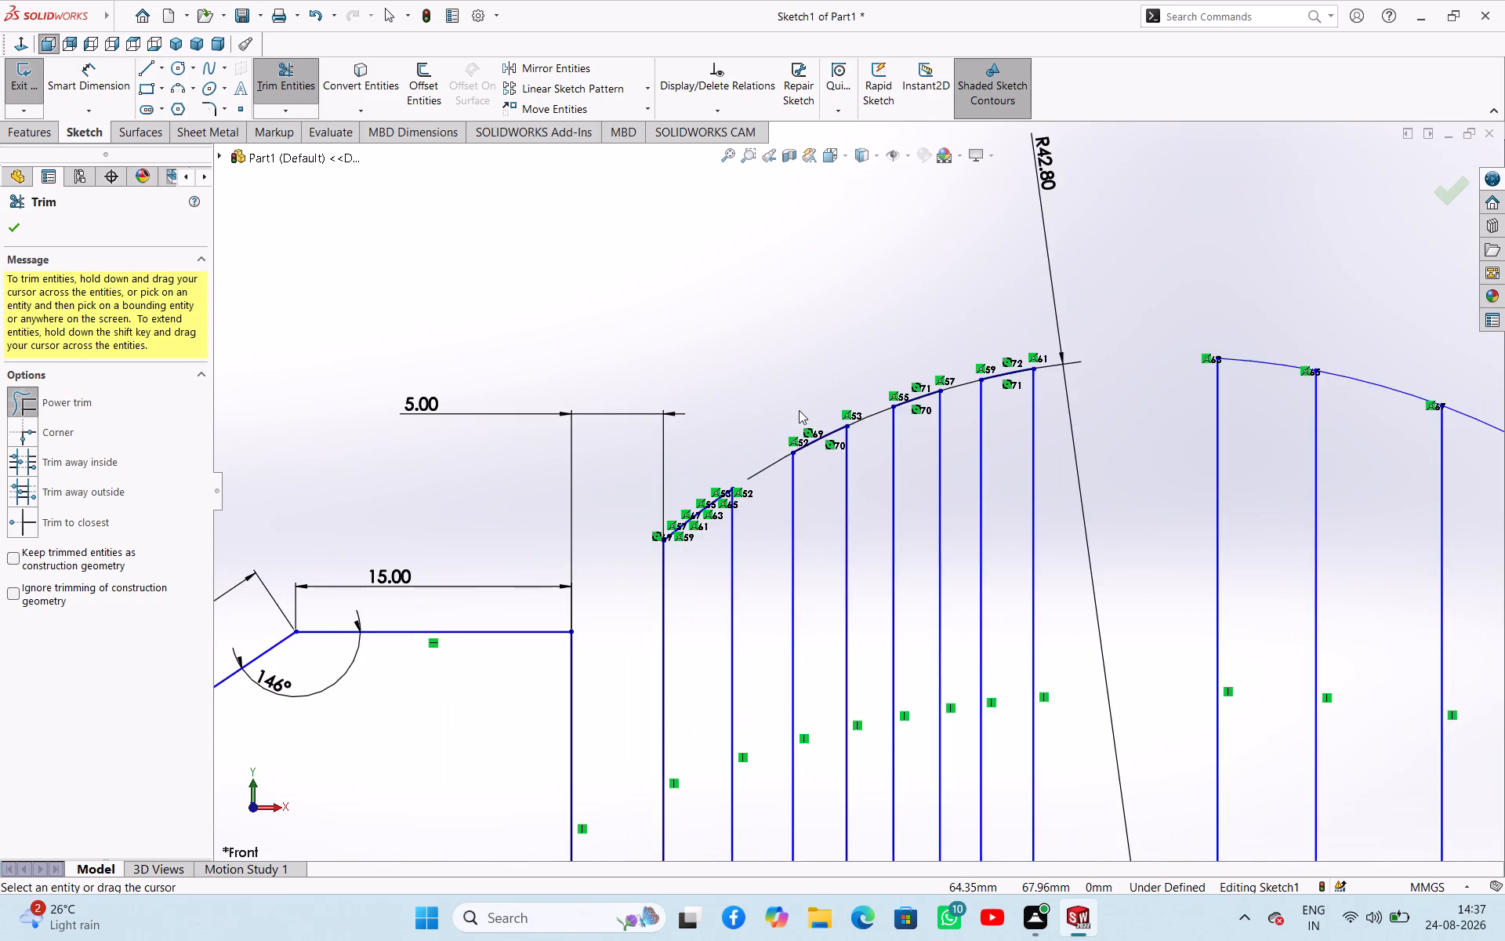
pyautogui.scroll(2, 799, 410)
pyautogui.scroll(-3, 1112, 454)
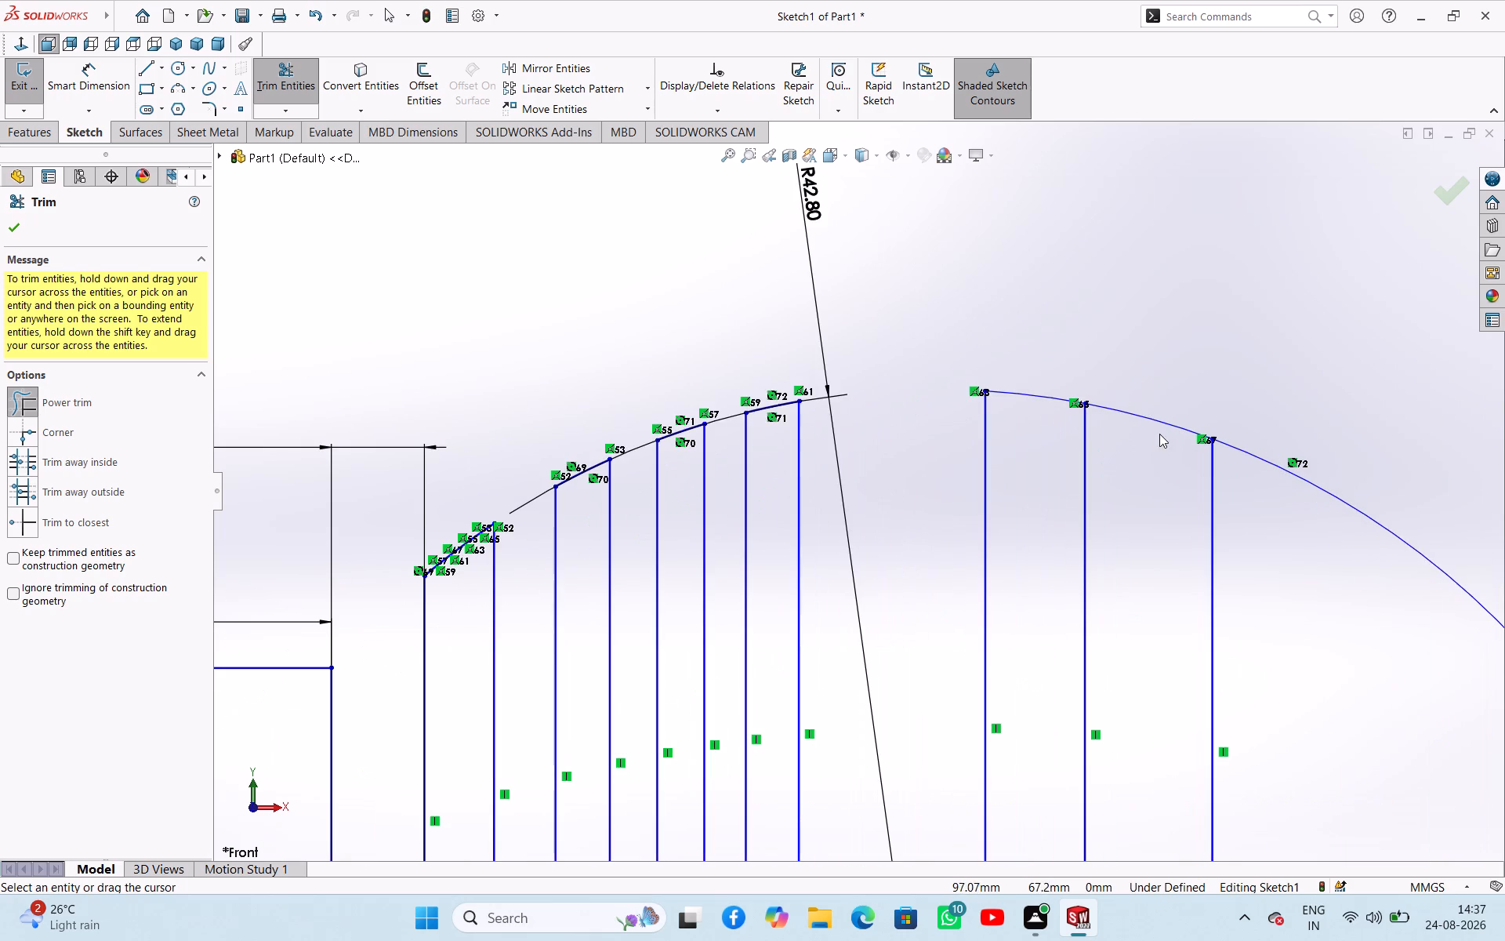
pyautogui.moveTo(1150, 449); pyautogui.dragTo(1141, 375)
pyautogui.rightClick(1052, 295)
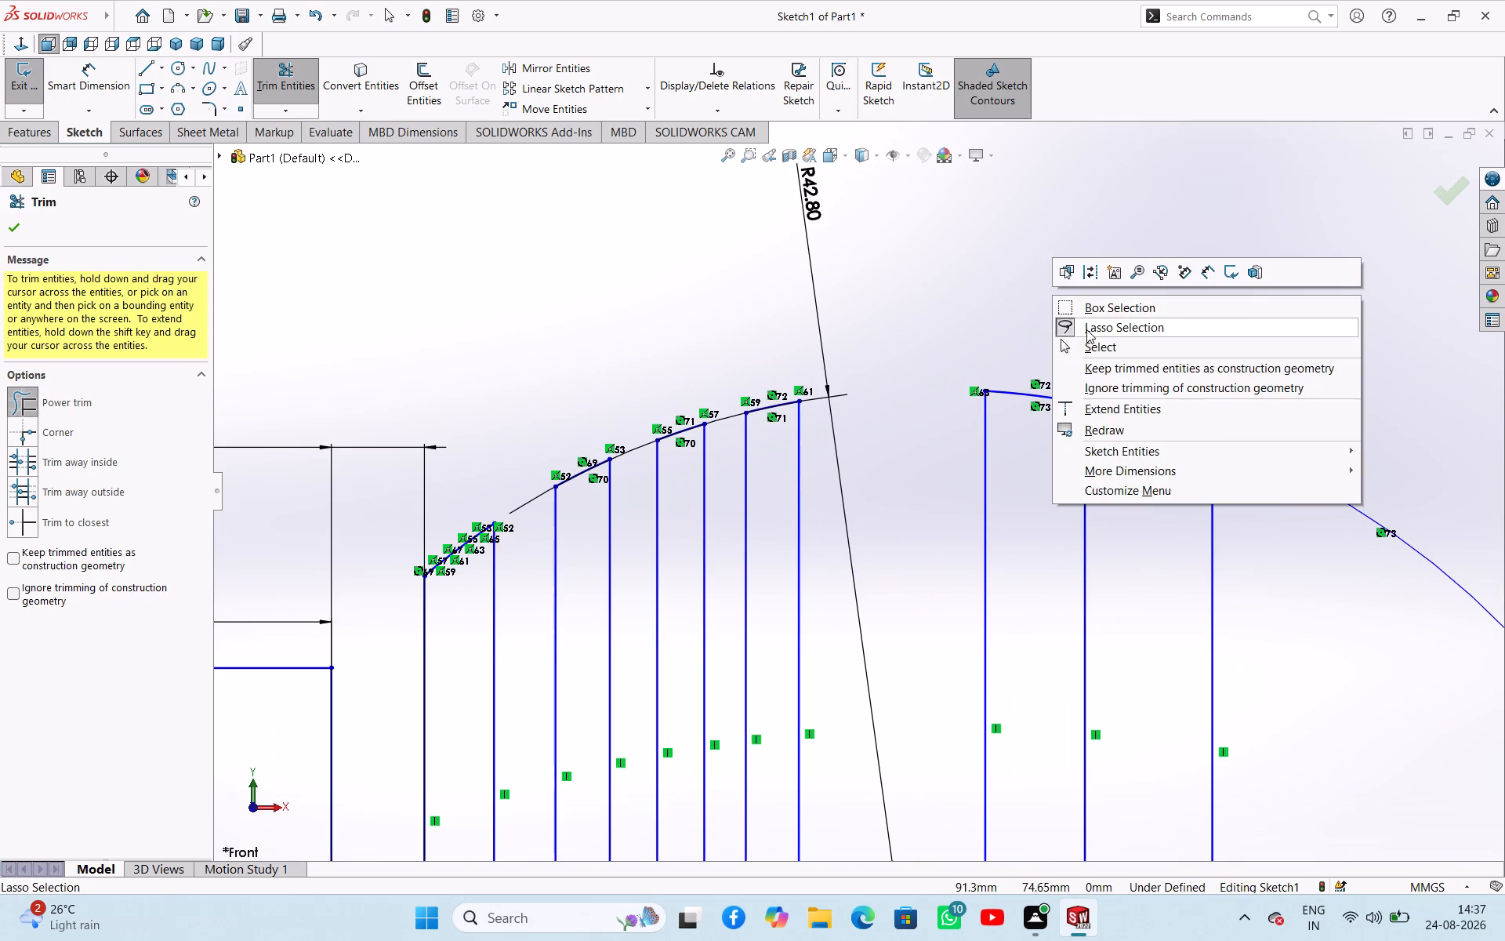
pyautogui.click(1090, 342)
# Sketch a vertical line from the construction line up to the arc, just beyond the last vertical line, about 33 mm long.
pyautogui.scroll(4, 797, 410)
pyautogui.scroll(-2, 705, 566)
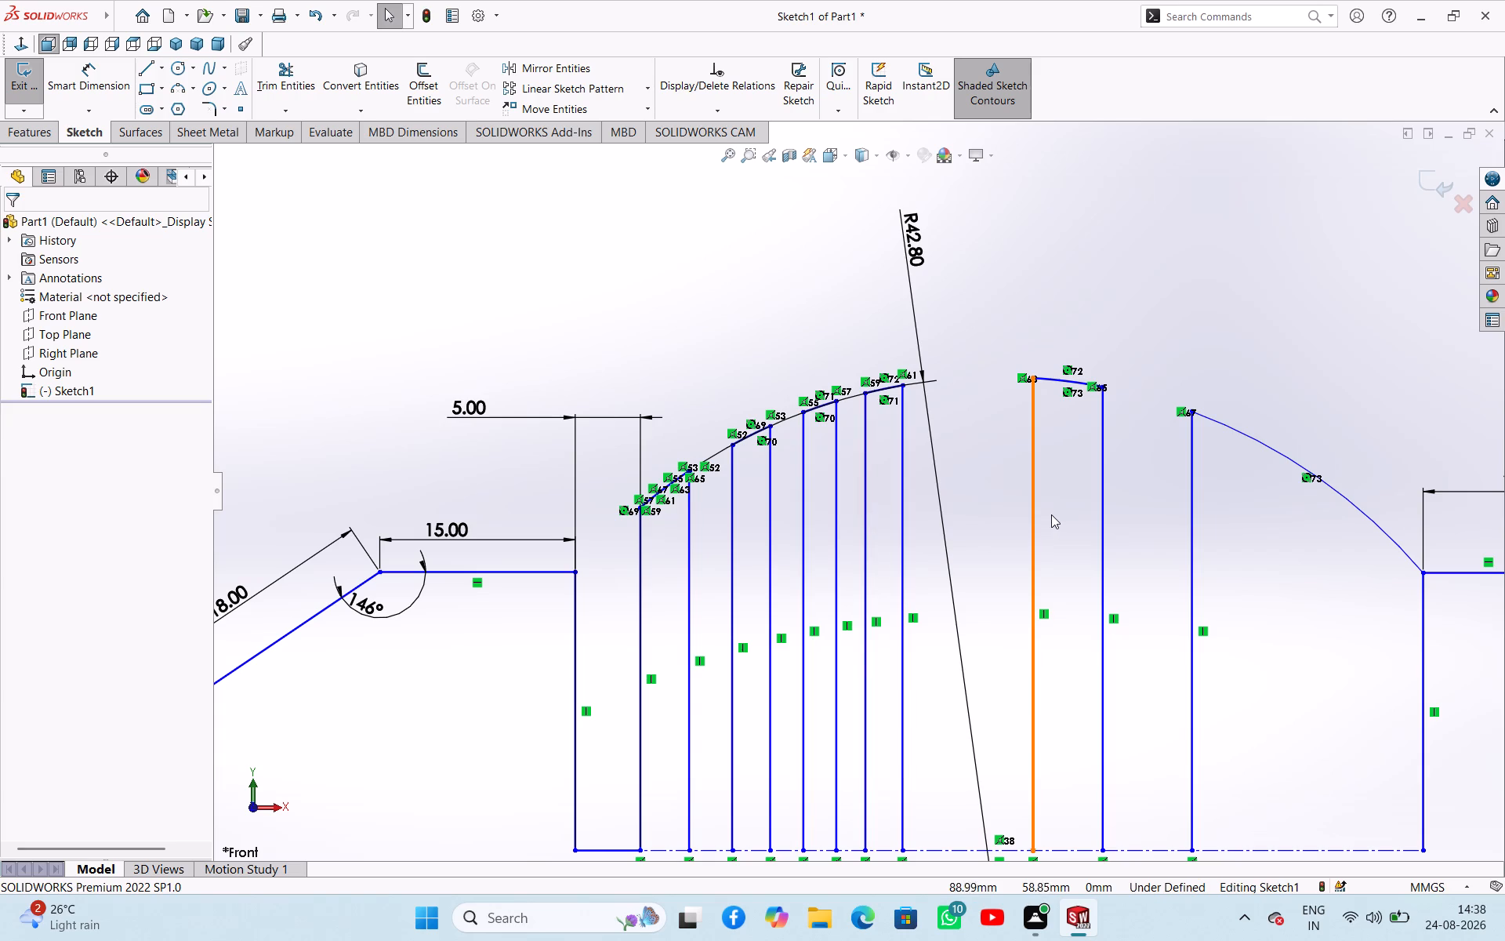
pyautogui.click(144, 60)
pyautogui.scroll(-3, 1132, 444)
pyautogui.scroll(7, 1132, 440)
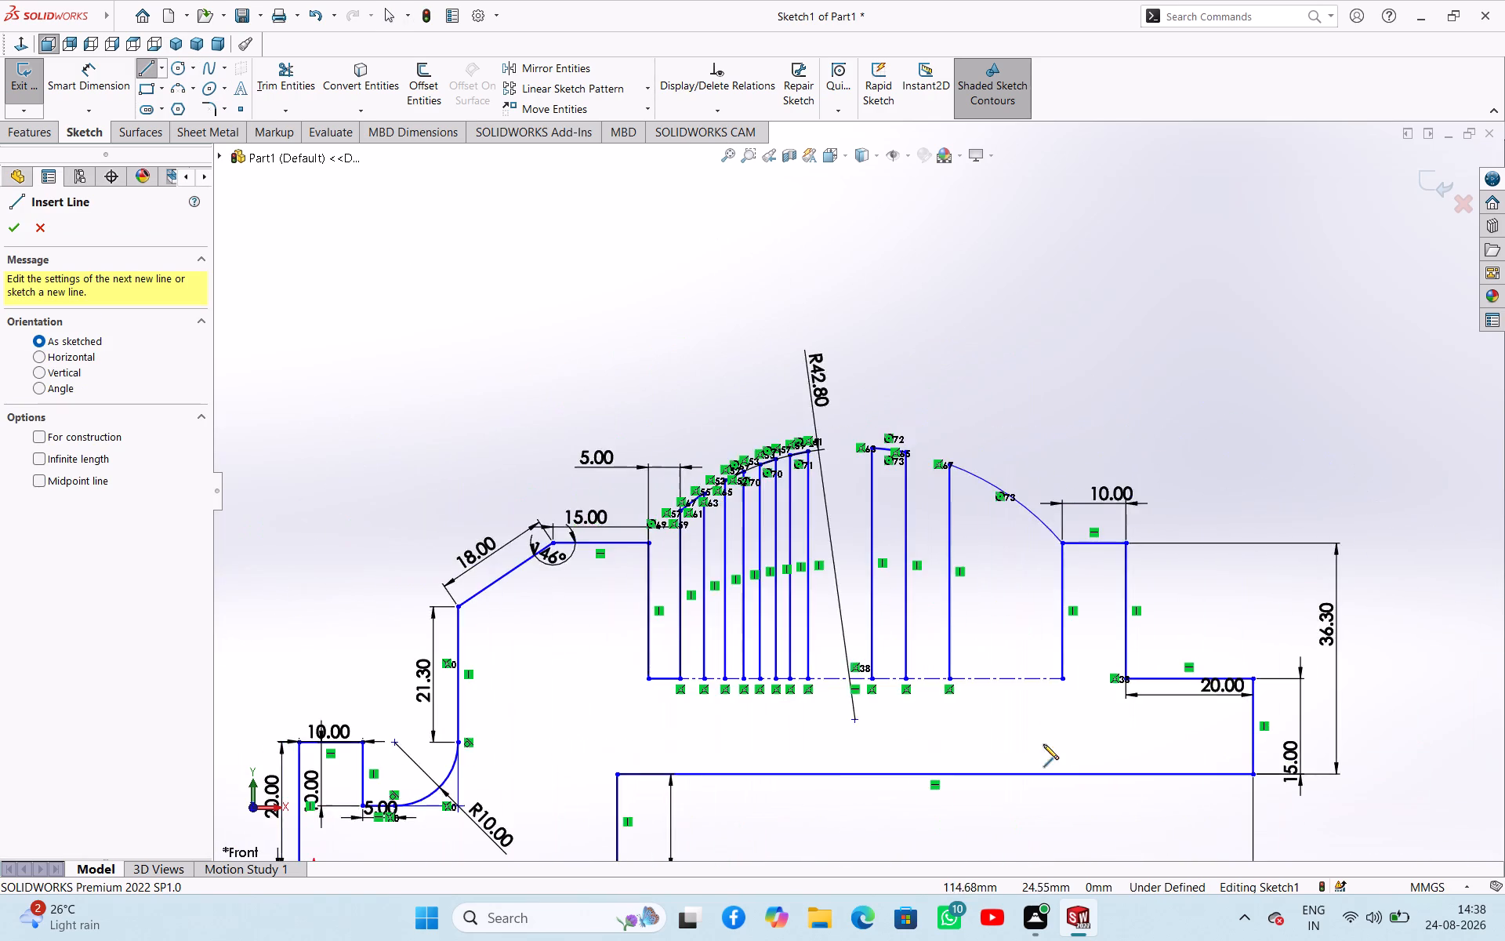
pyautogui.scroll(-4, 994, 653)
pyautogui.click(885, 661)
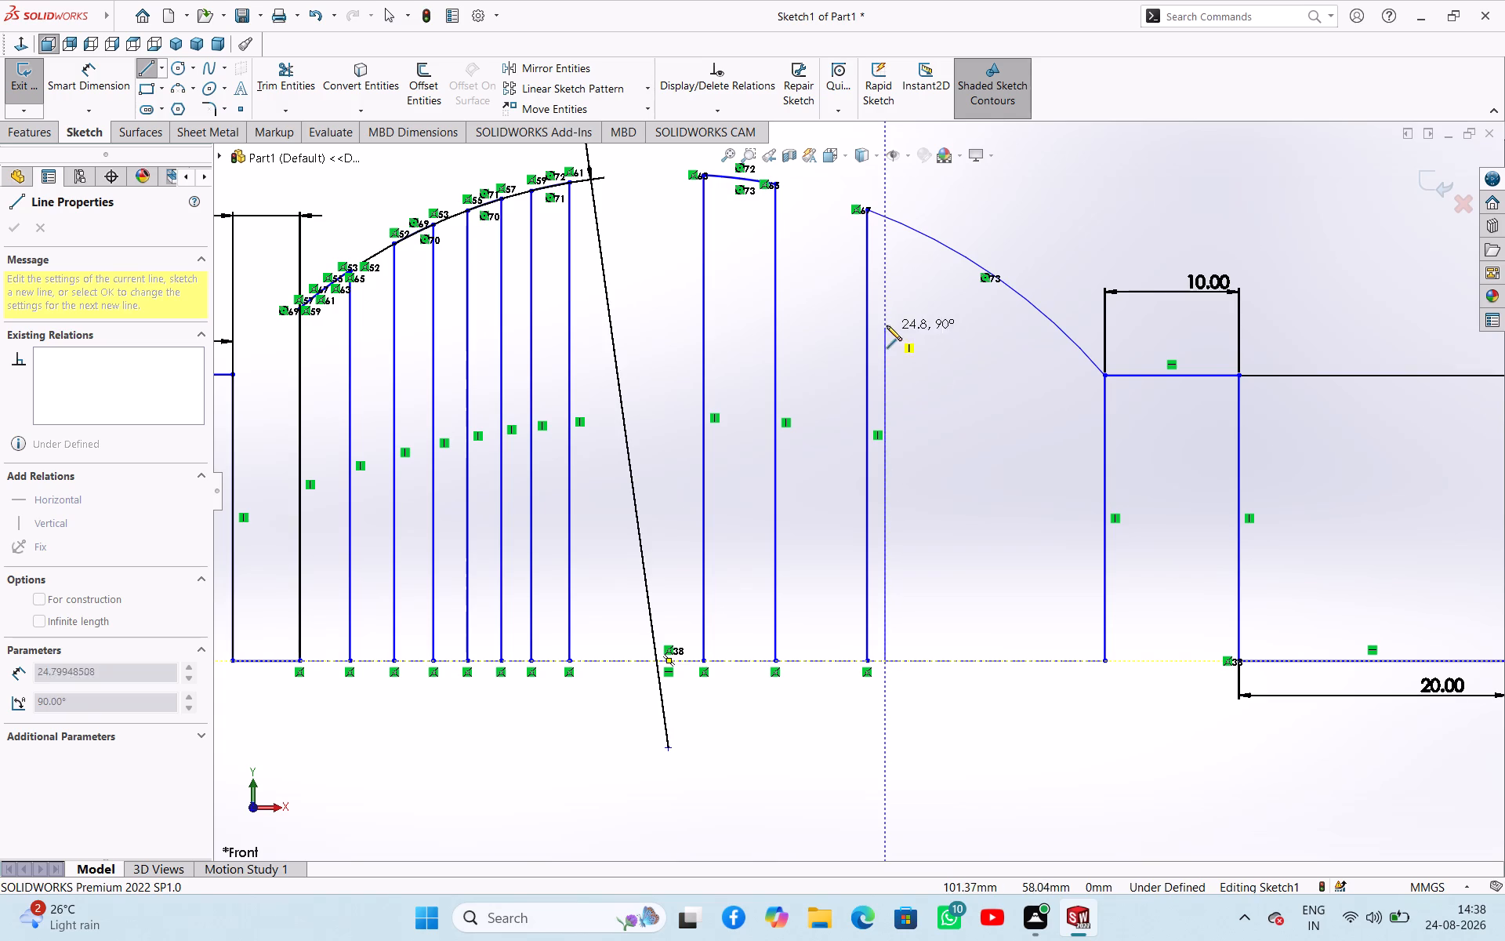
pyautogui.click(883, 216)
pyautogui.rightClick(857, 264)
pyautogui.click(861, 271)
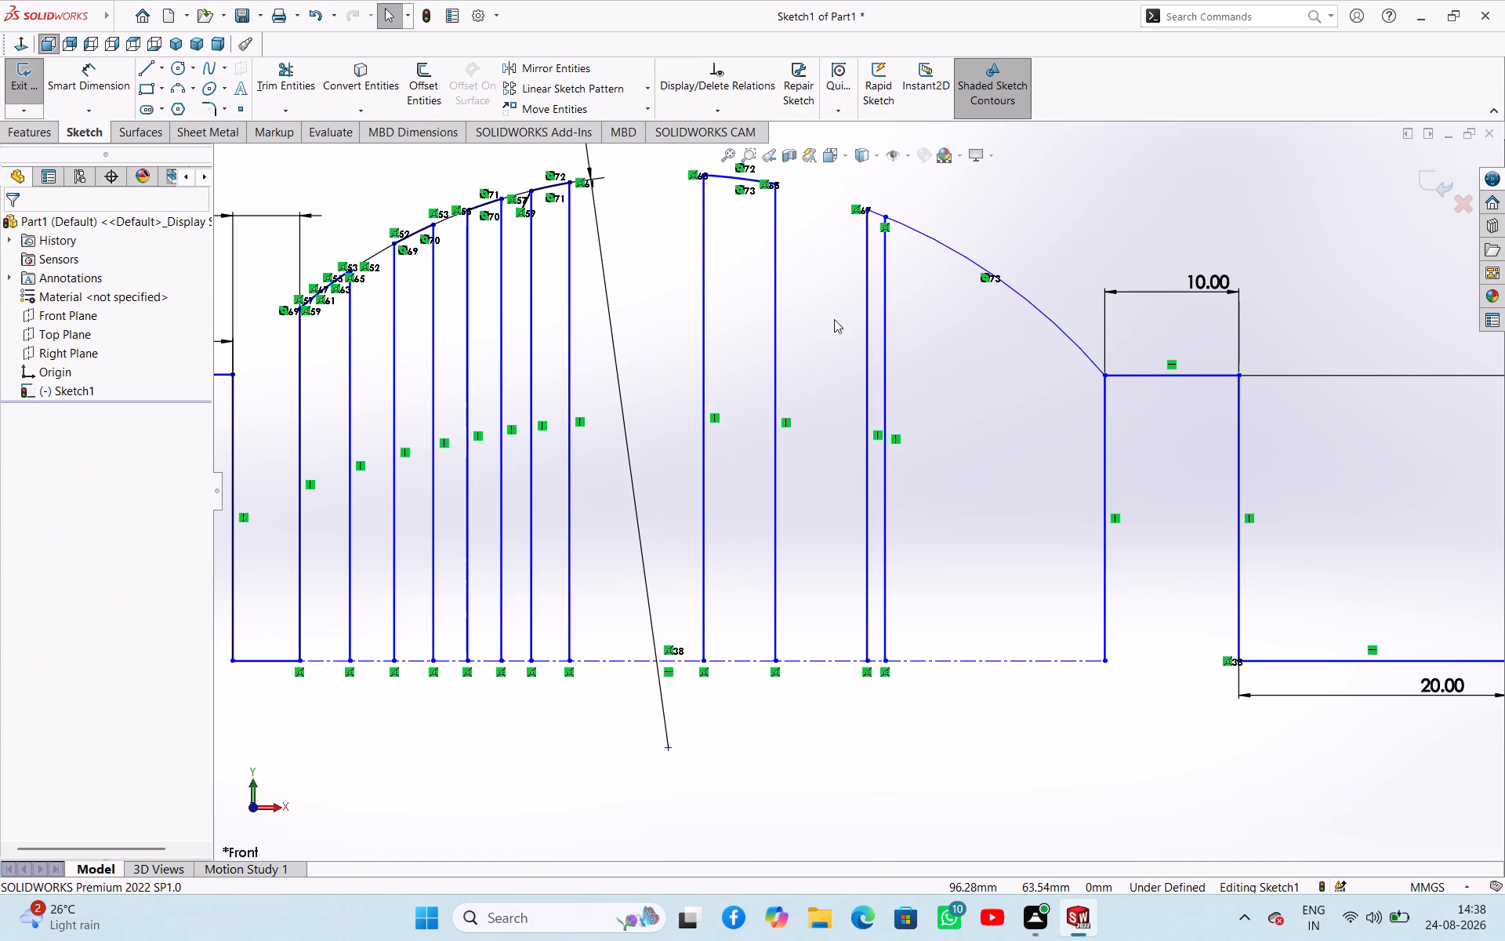
# Sketch two more separate vertical lines from the construction line up to the descending arc, the second about 30.7 mm long.
pyautogui.click(140, 78)
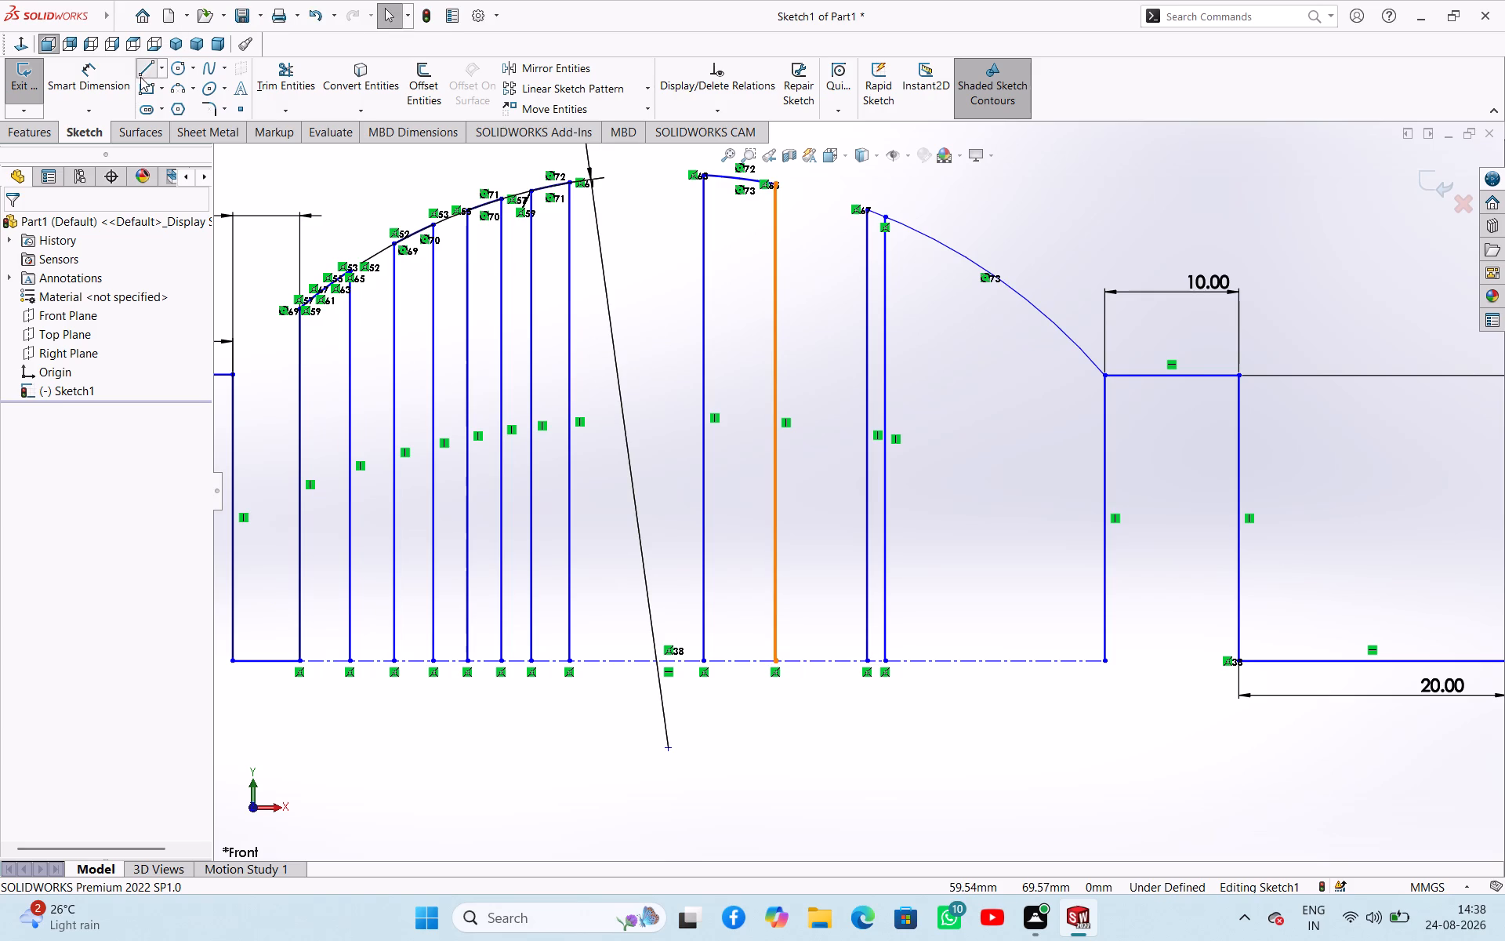
pyautogui.click(919, 660)
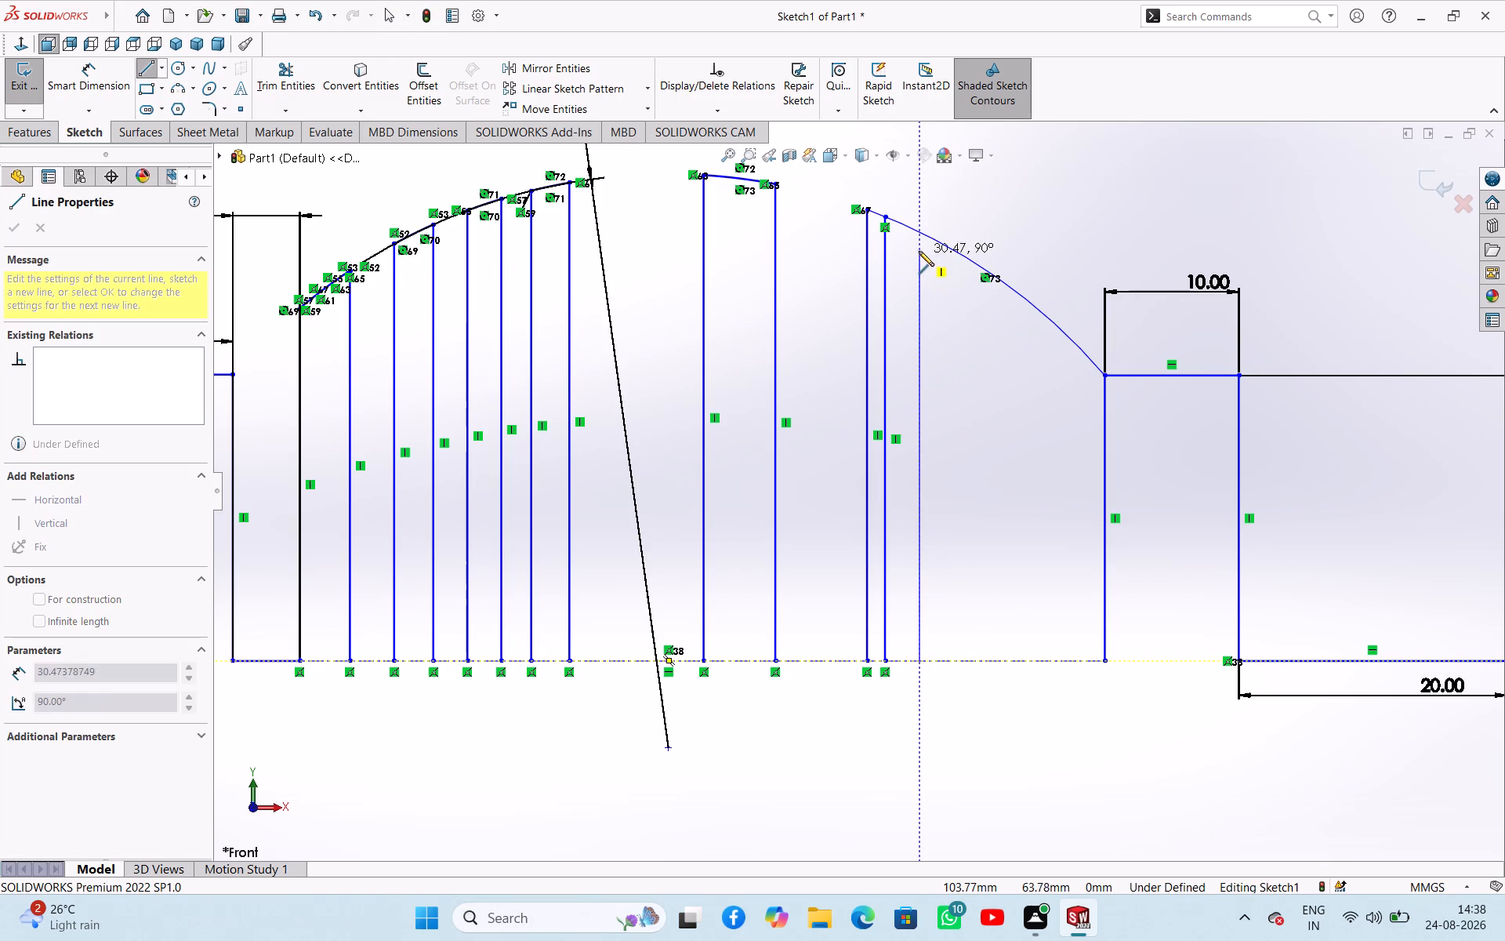
pyautogui.click(916, 232)
pyautogui.rightClick(995, 221)
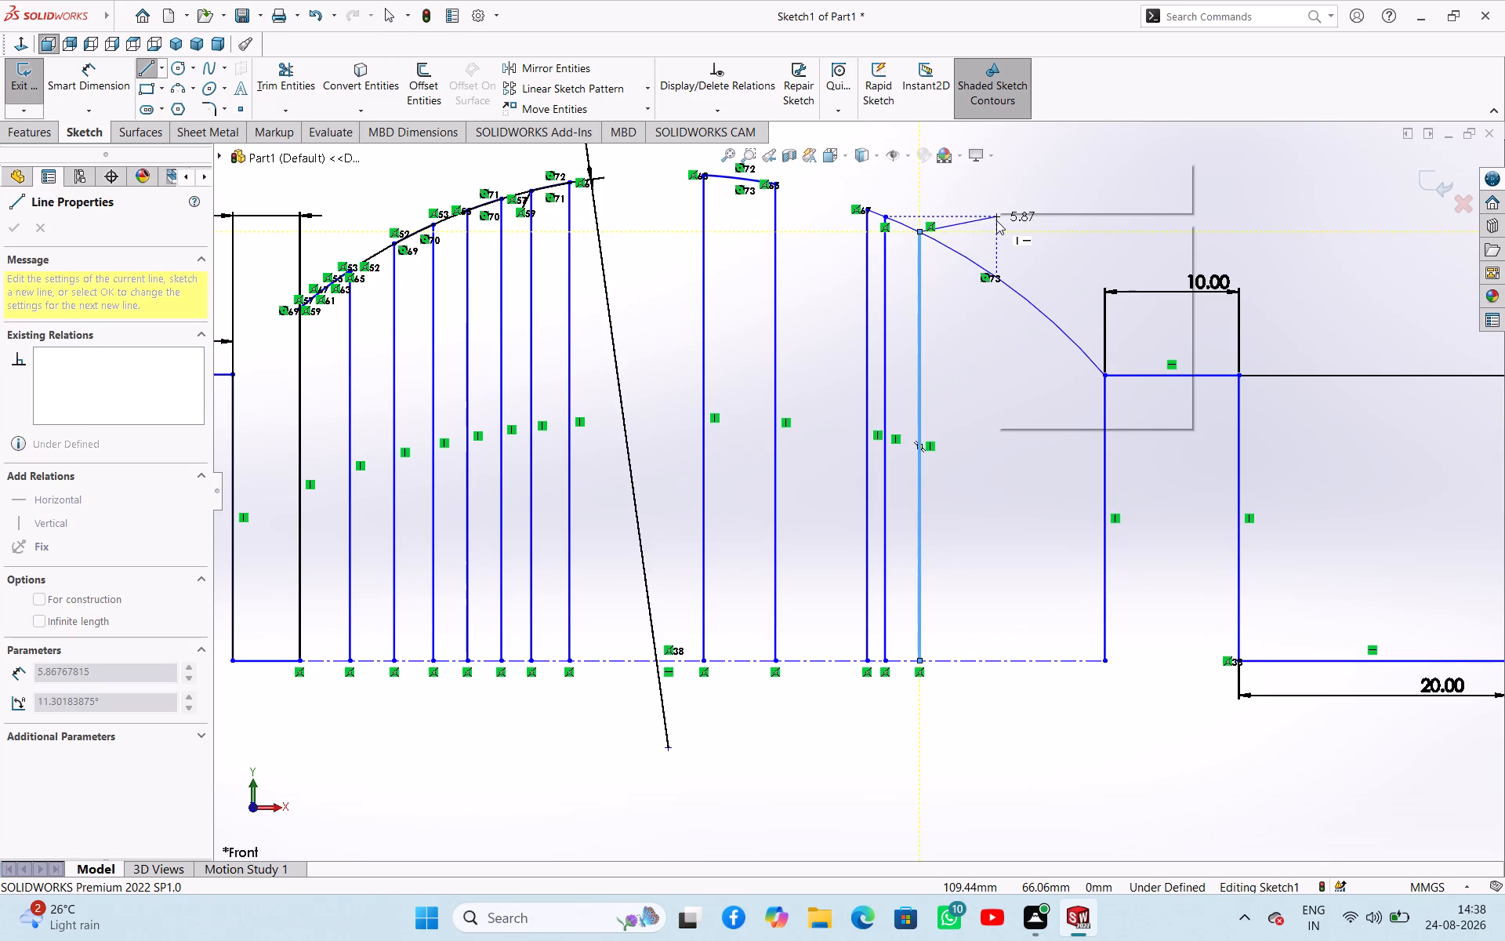
pyautogui.click(1019, 231)
pyautogui.moveTo(1066, 212); pyautogui.dragTo(963, 214, button='right')
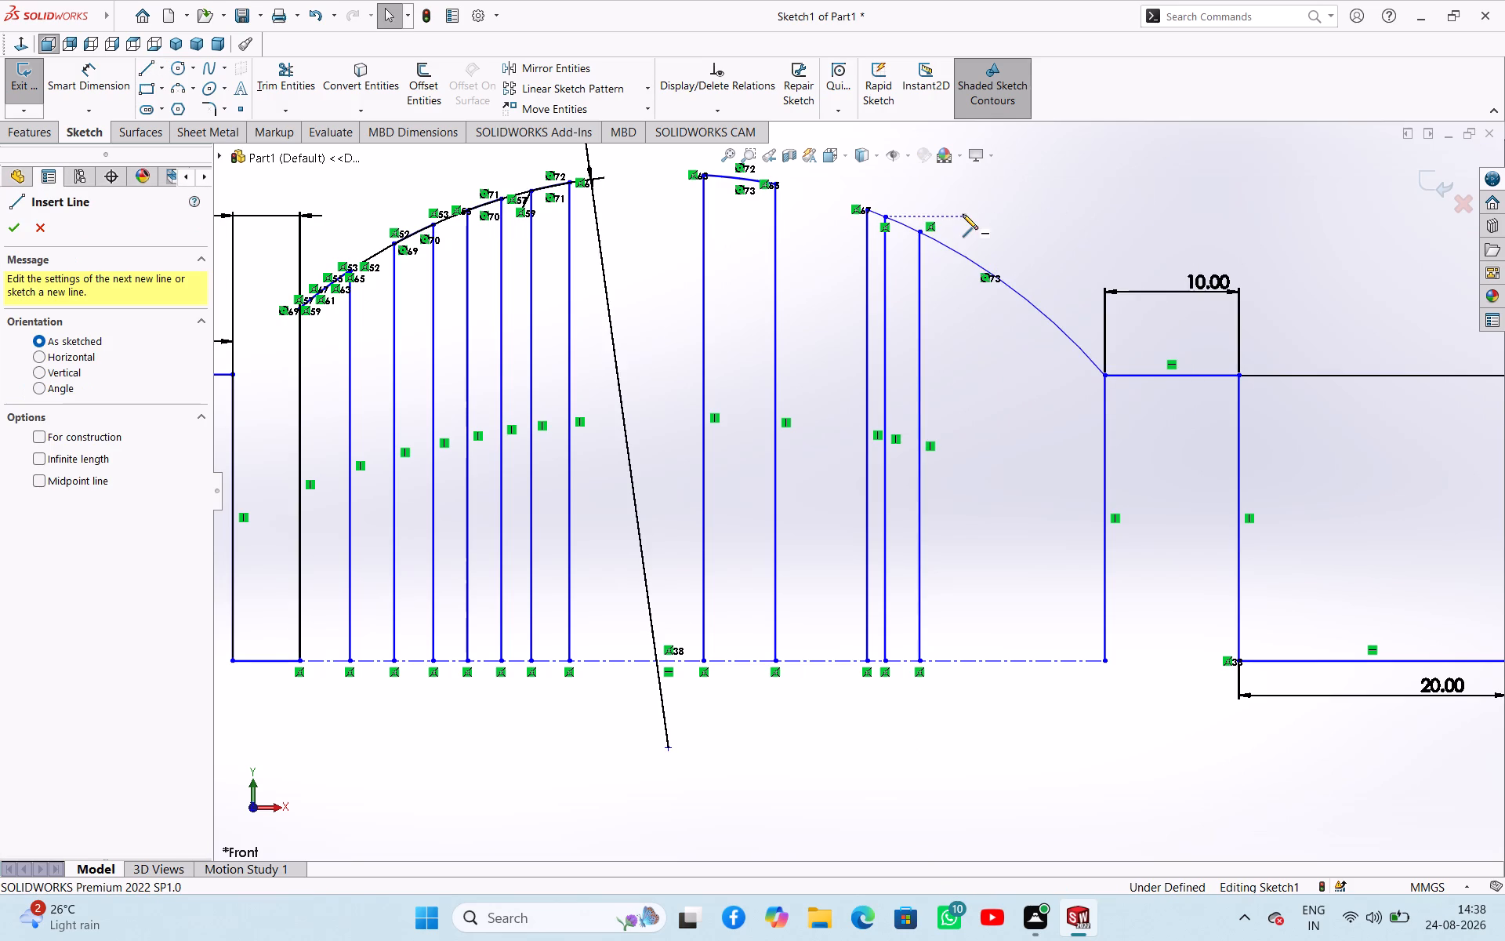
pyautogui.moveTo(963, 214); pyautogui.dragTo(952, 214, button='right')
pyautogui.click(953, 659)
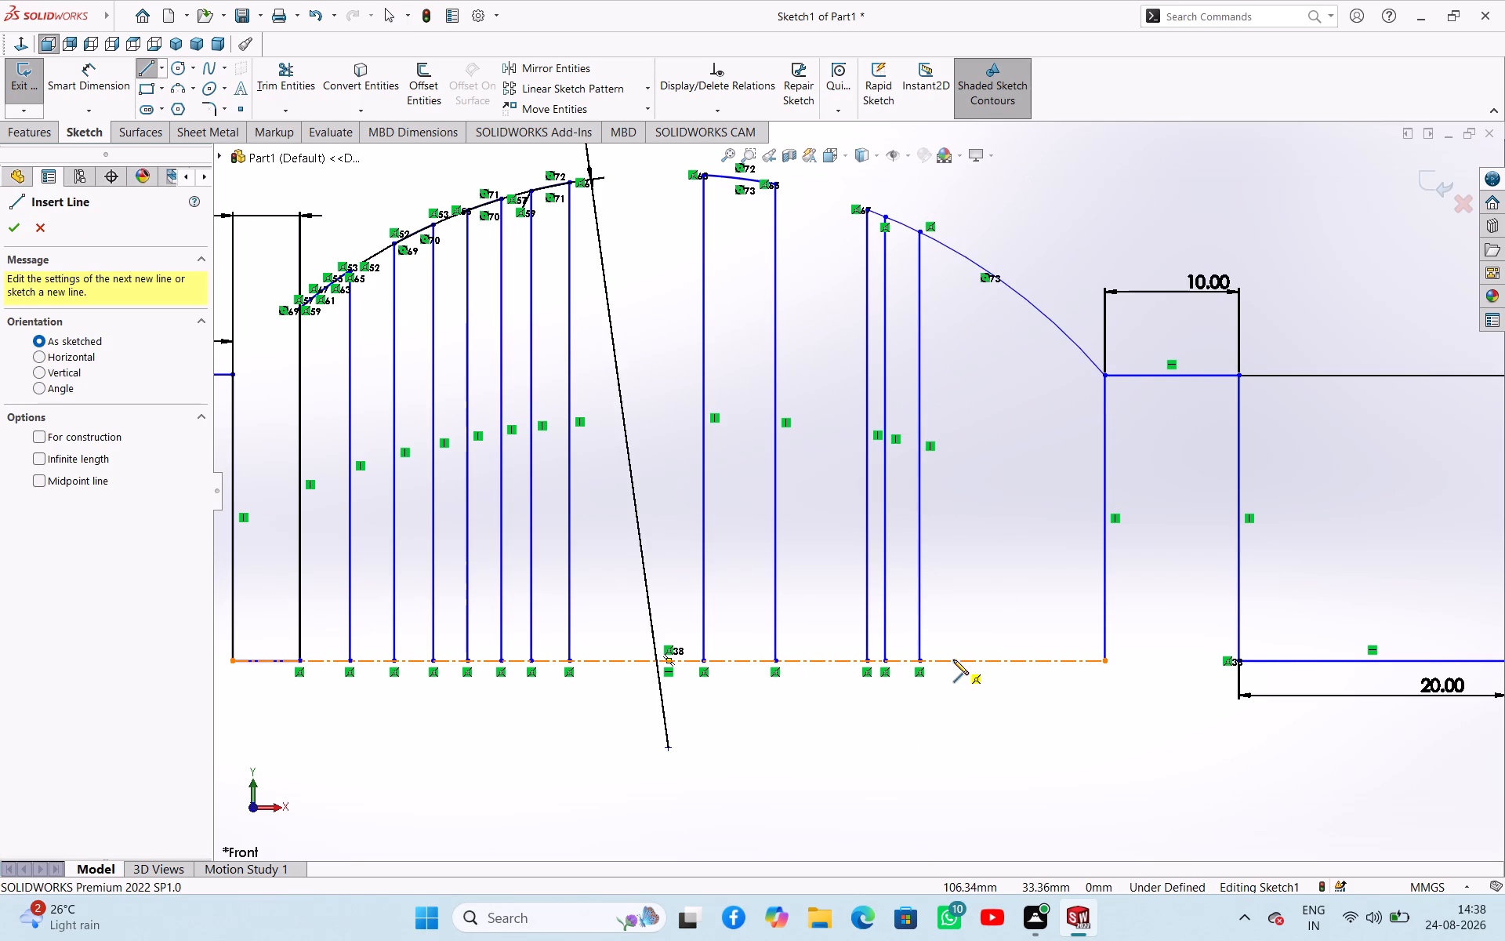
pyautogui.click(952, 249)
pyautogui.rightClick(1053, 234)
pyautogui.click(1068, 241)
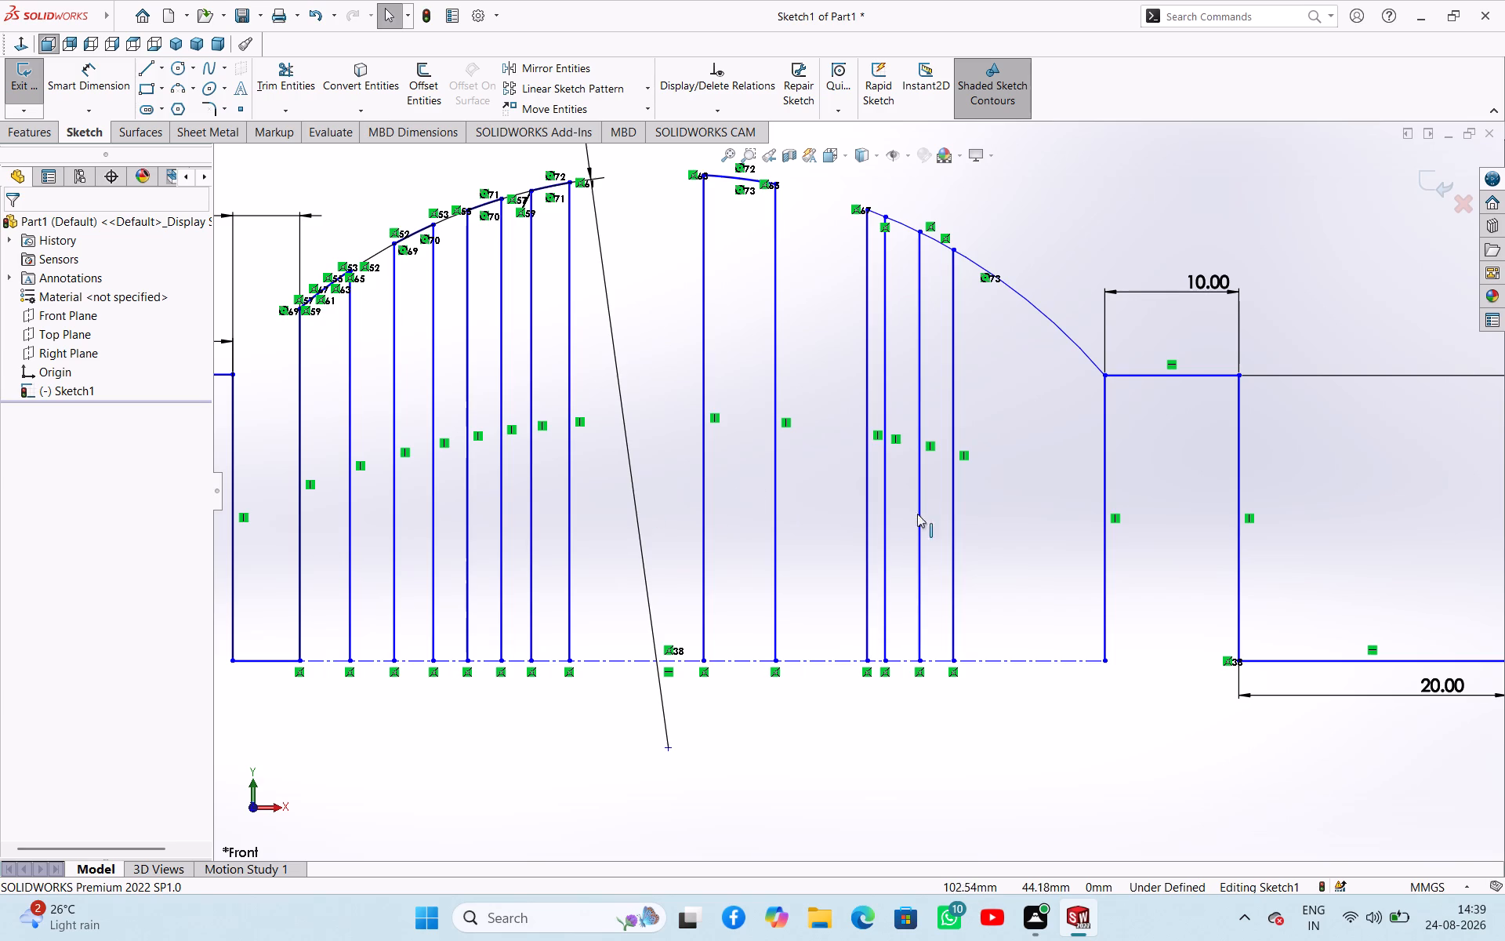
# Sketch two further separate vertical lines up to the descending arc, about 28 and 26 mm long, before the 10 mm wide step.
pyautogui.click(411, 185)
pyautogui.click(152, 69)
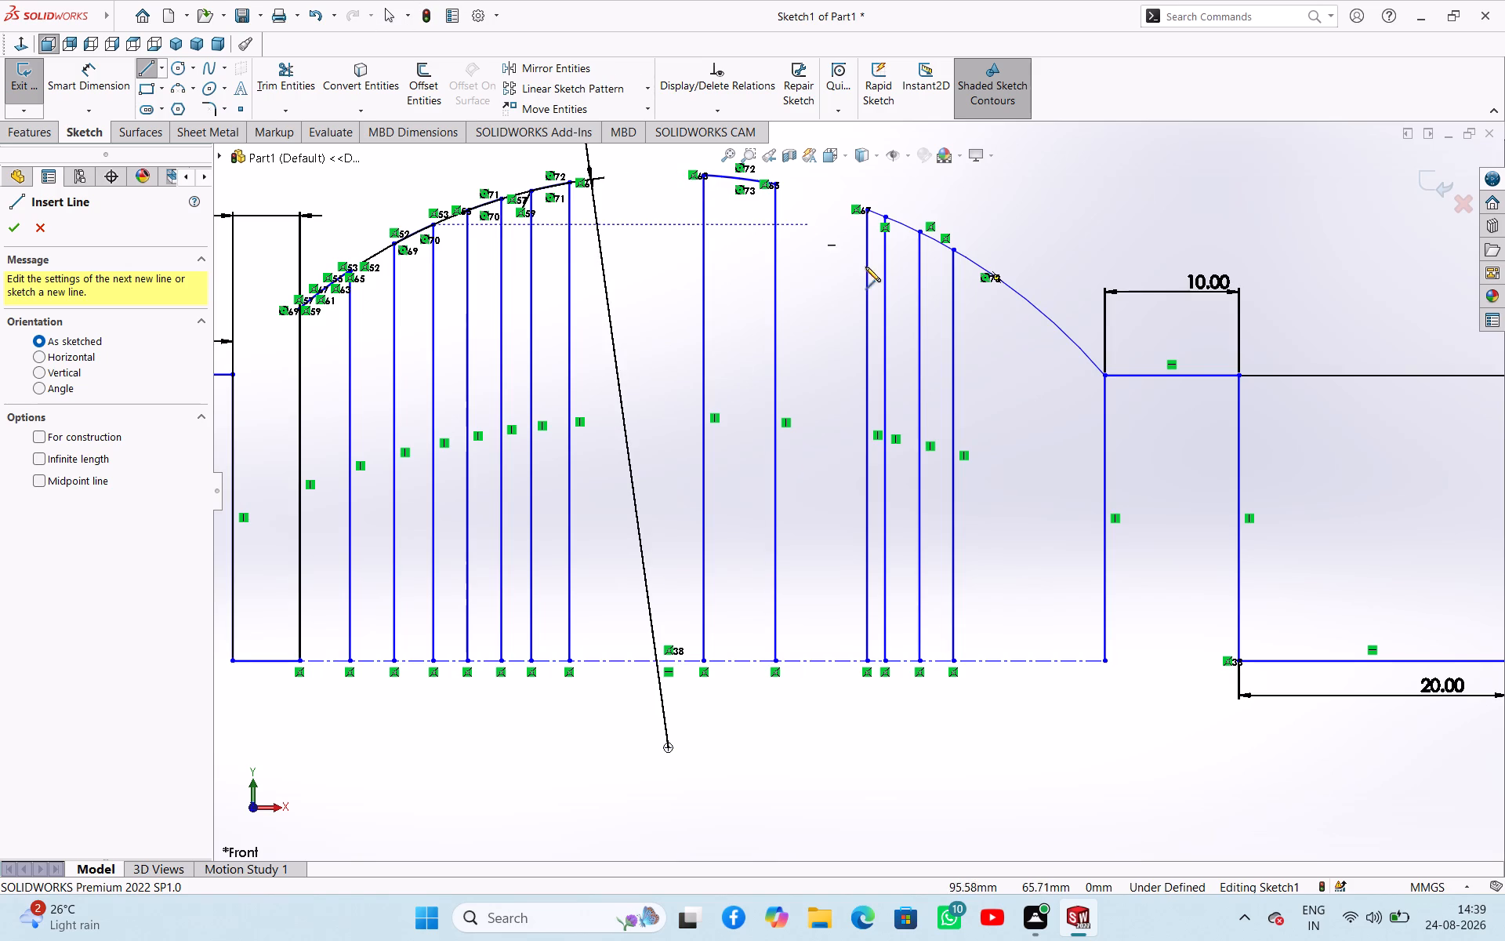
pyautogui.click(1008, 660)
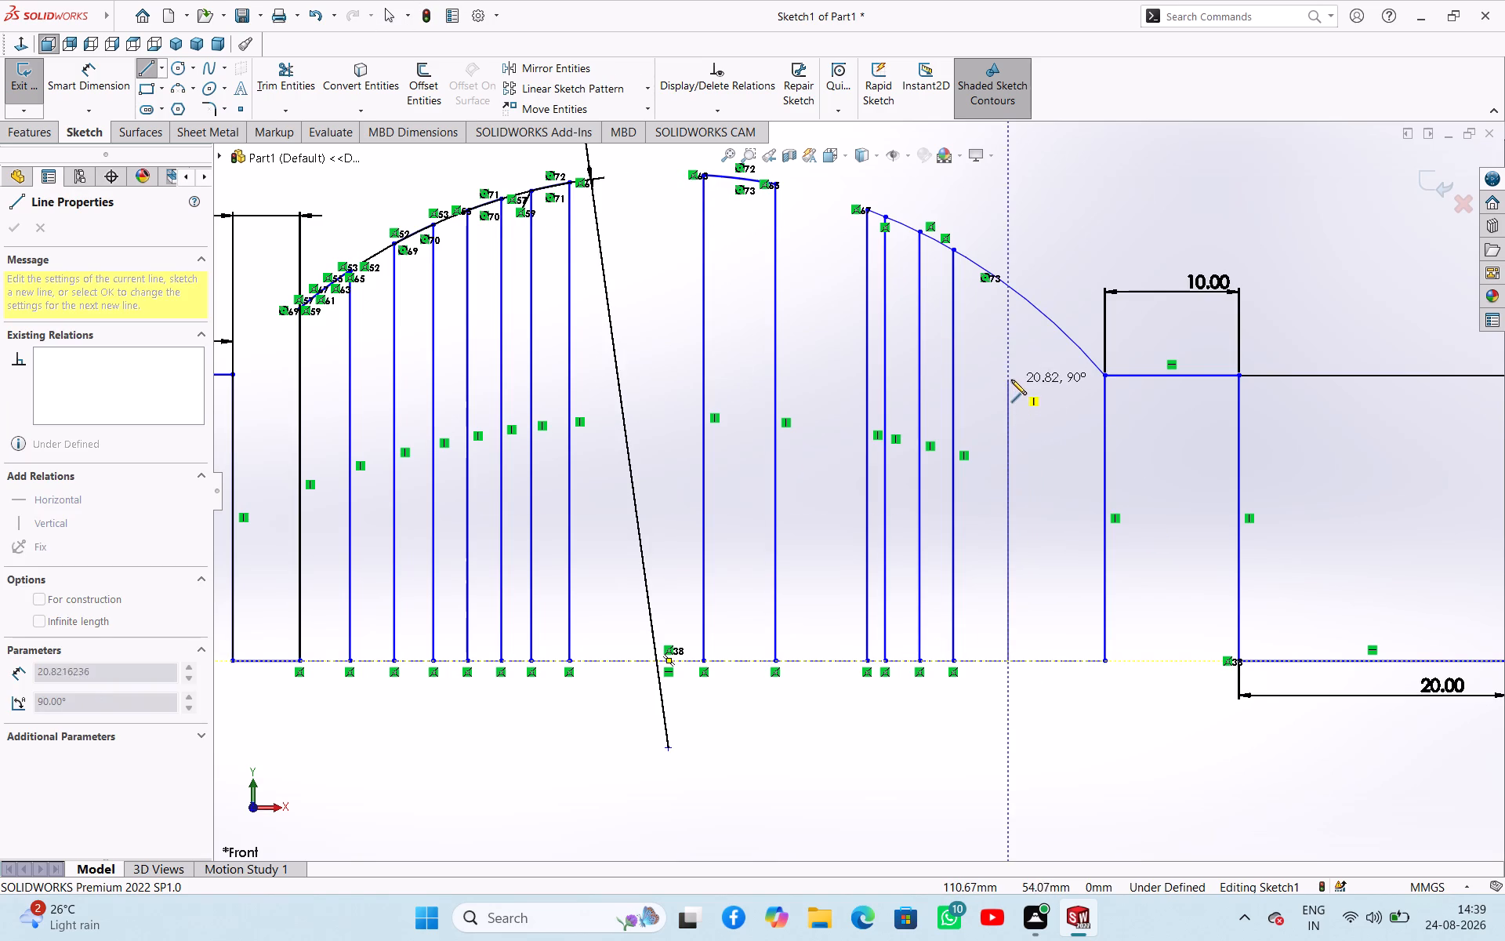
pyautogui.click(1008, 287)
pyautogui.rightClick(1062, 255)
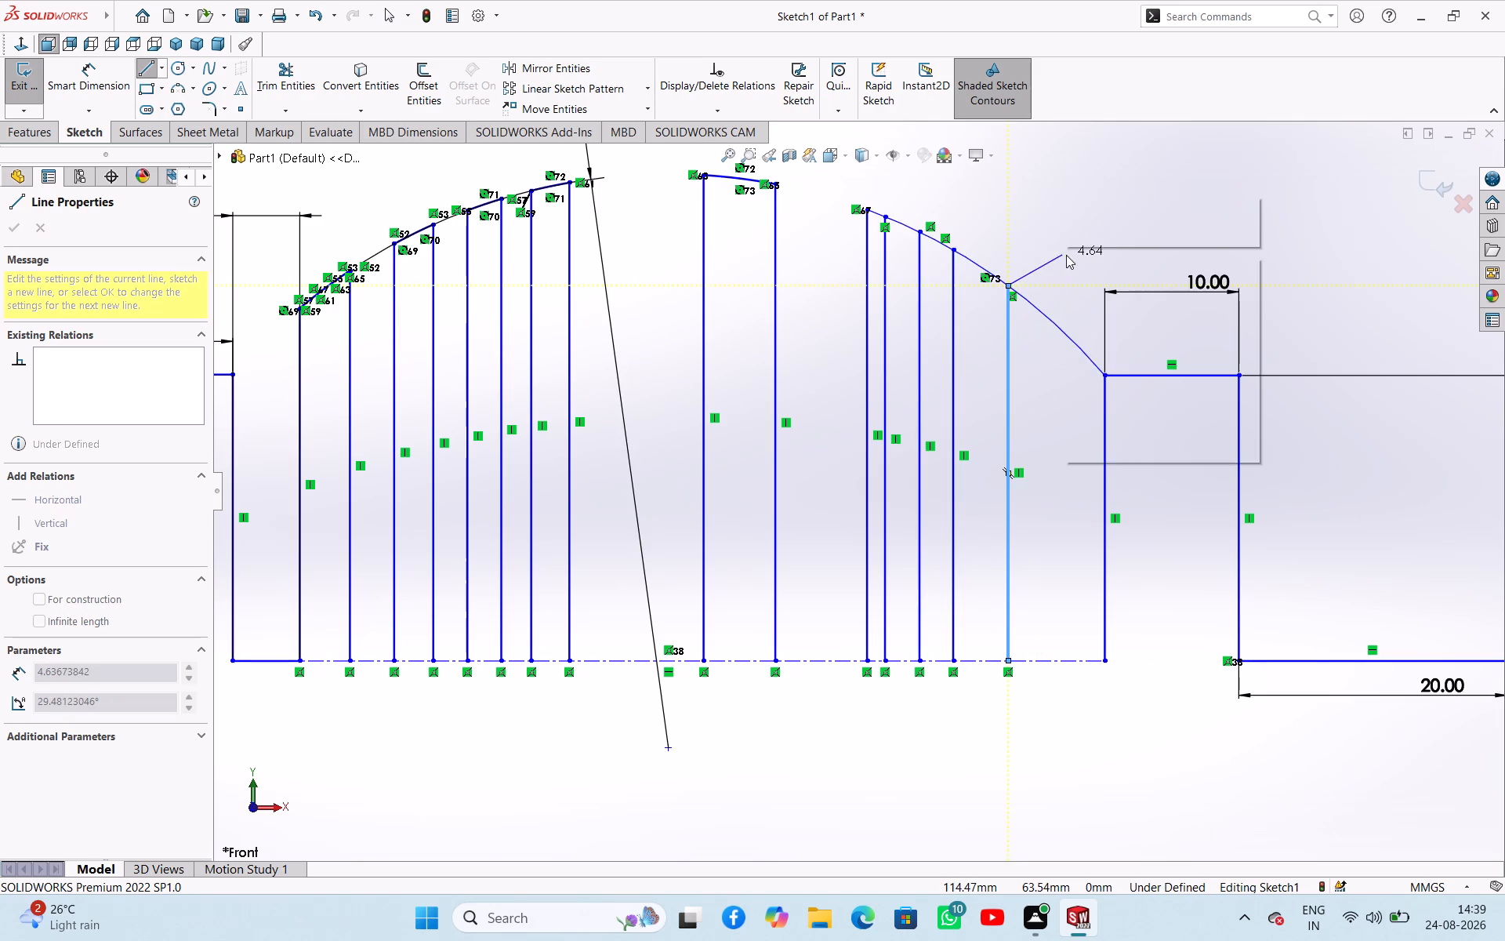
pyautogui.click(1083, 267)
pyautogui.moveTo(1123, 204); pyautogui.dragTo(1039, 204, button='right')
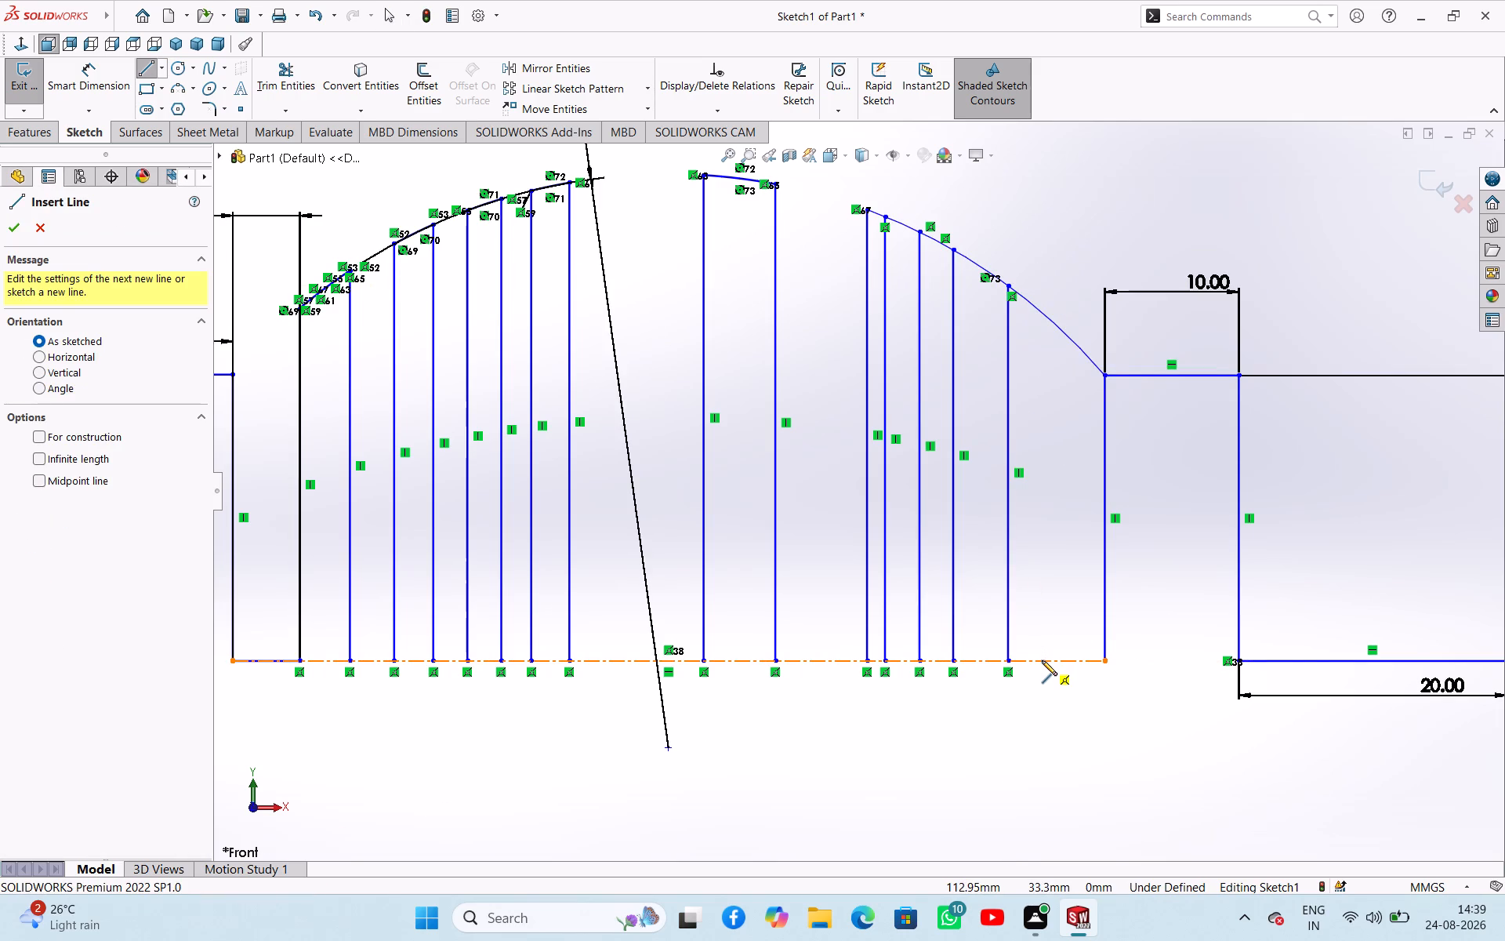
pyautogui.click(1042, 660)
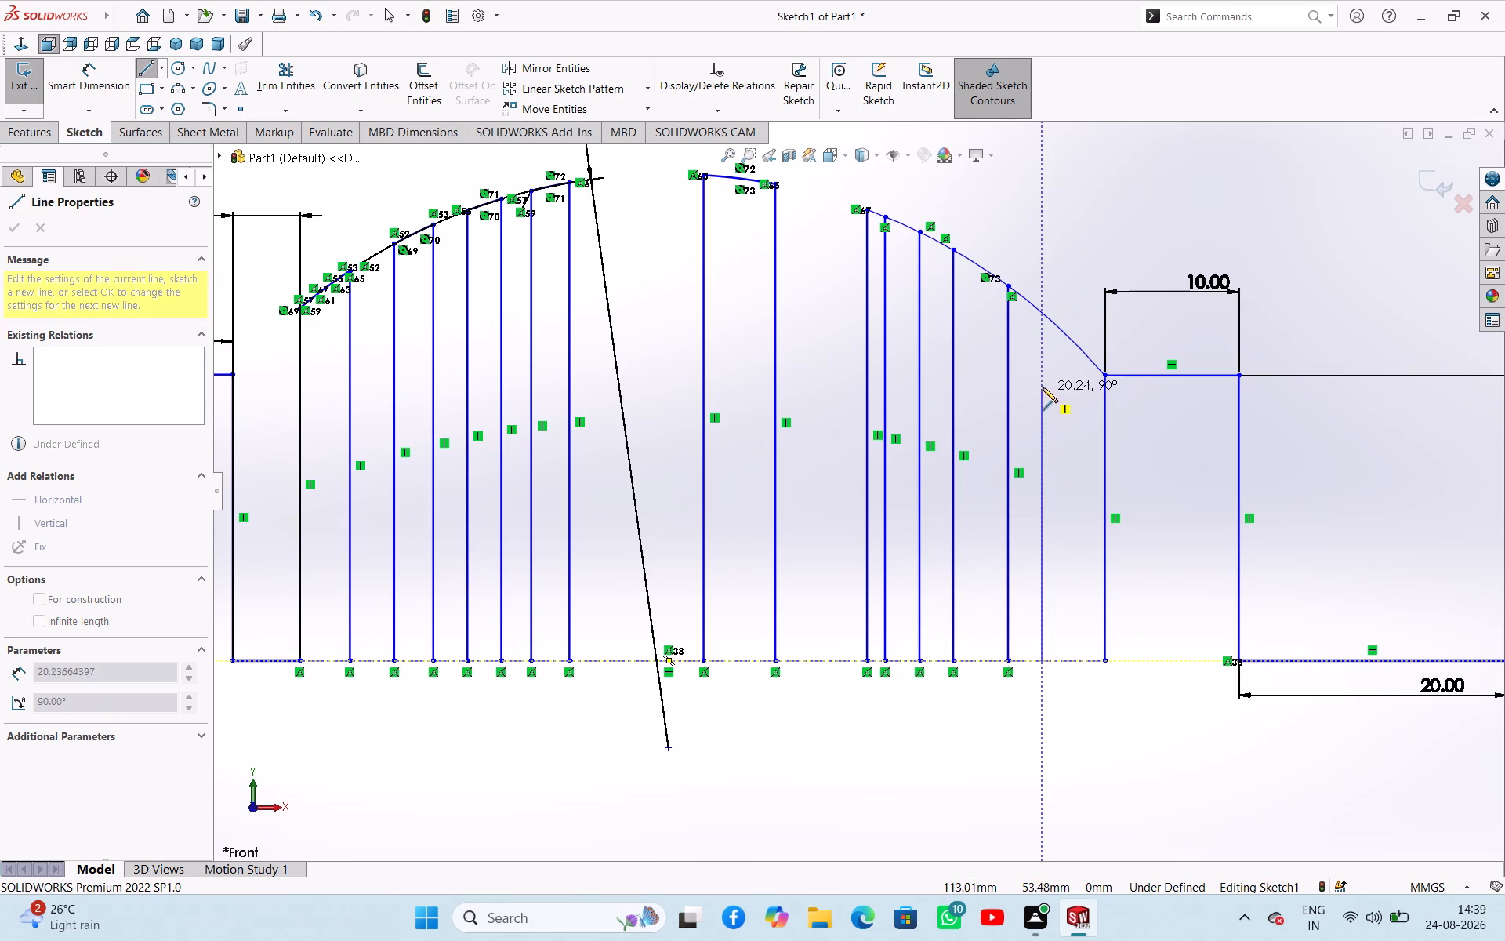
pyautogui.click(1043, 314)
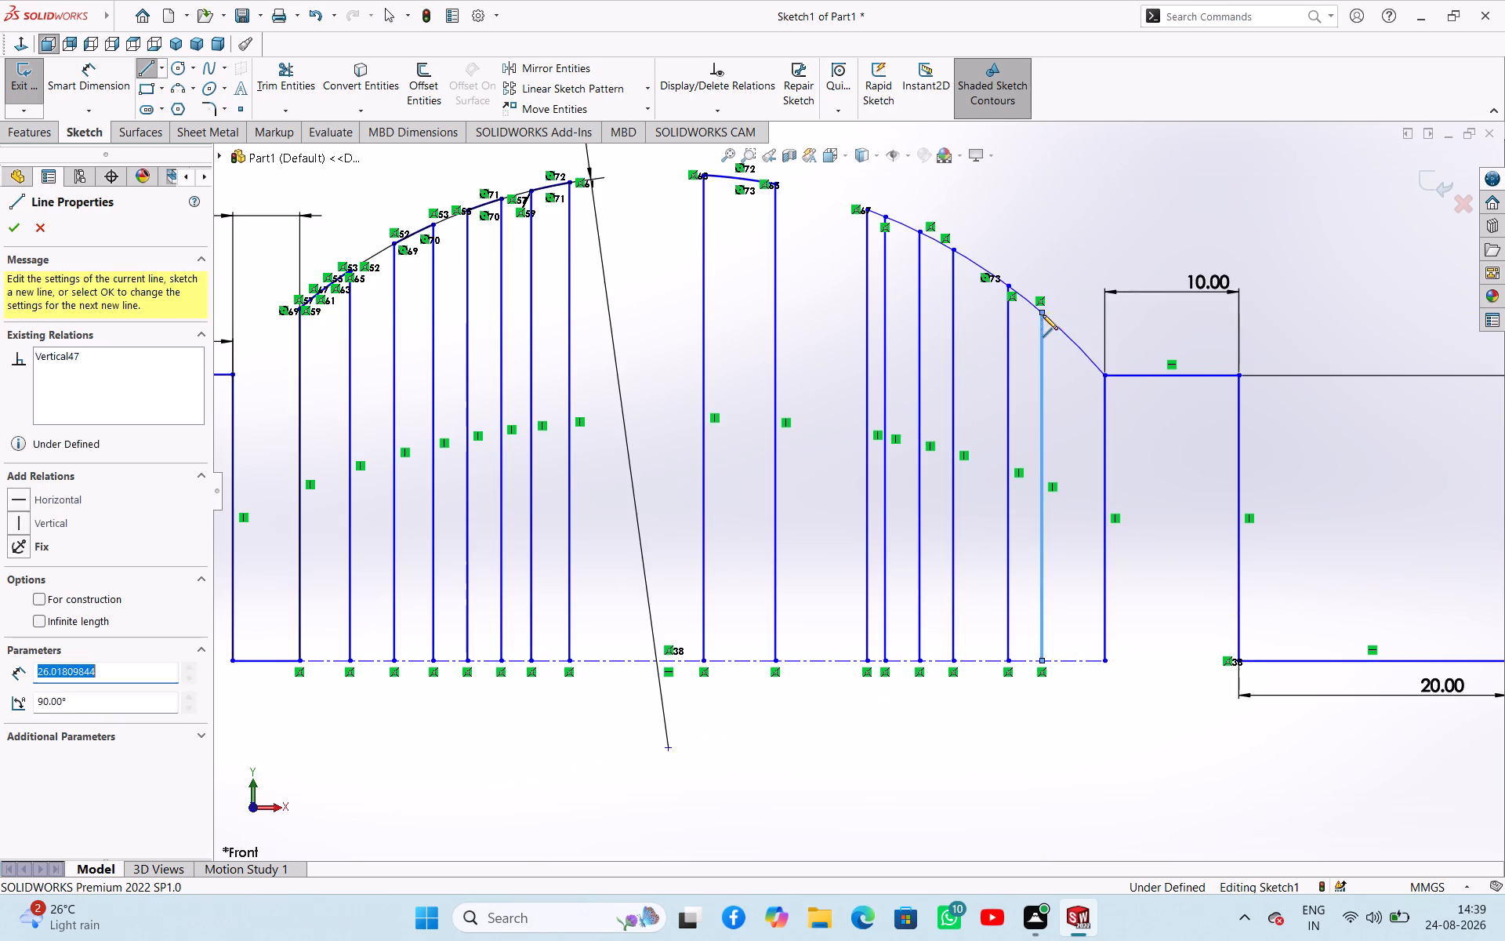
pyautogui.rightClick(1068, 256)
pyautogui.click(1082, 261)
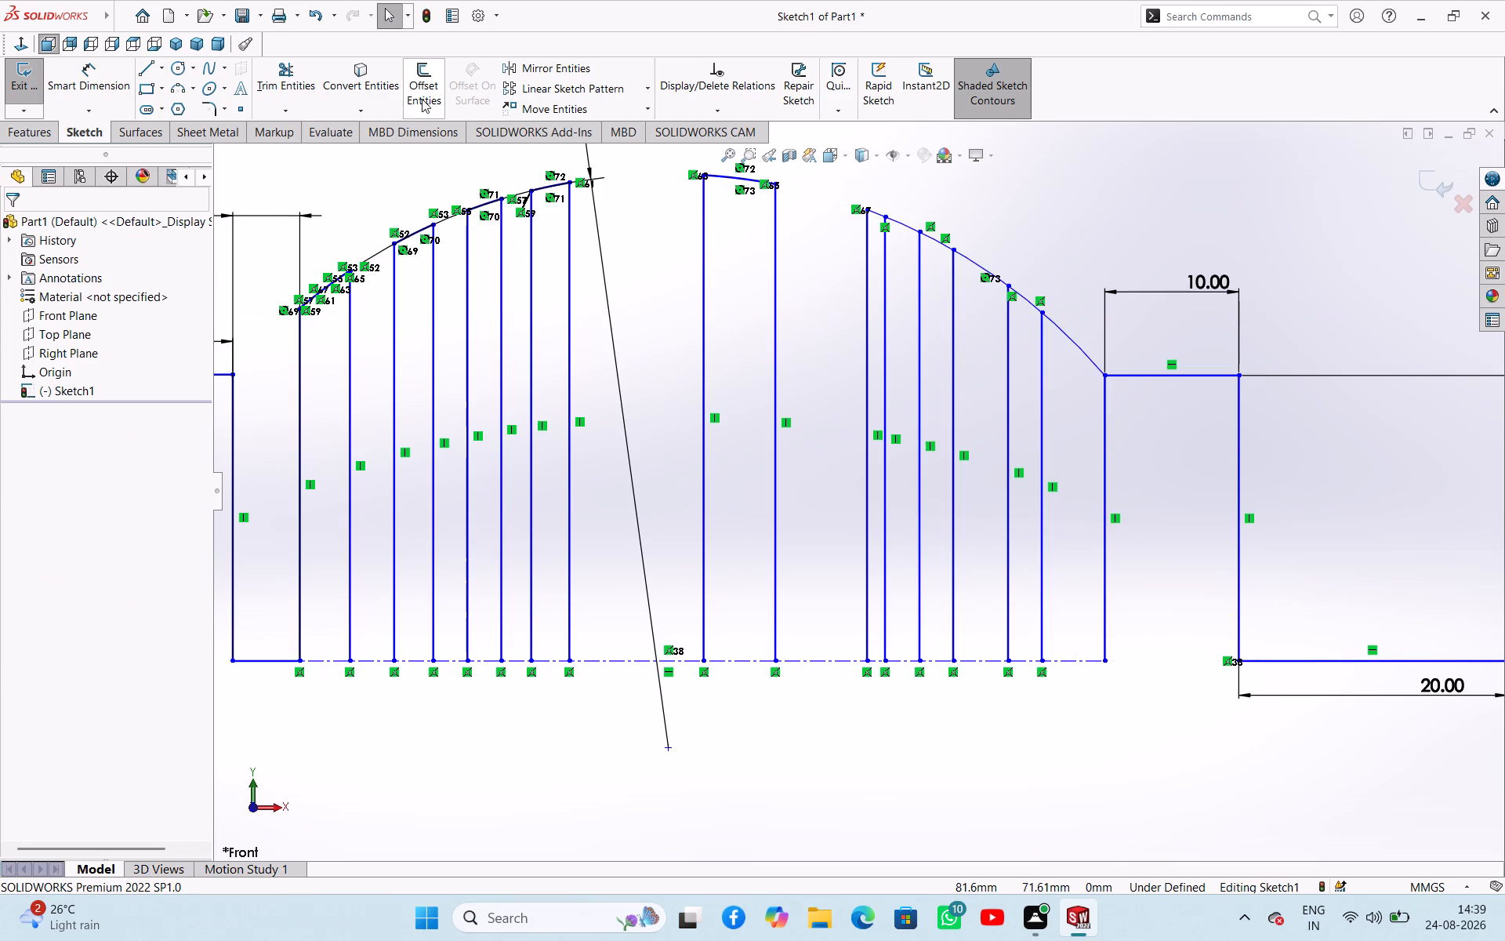
# Trim away alternate segments of the descending arc between the new vertical lines, including the one reaching the 10 mm wide step.
pyautogui.click(303, 77)
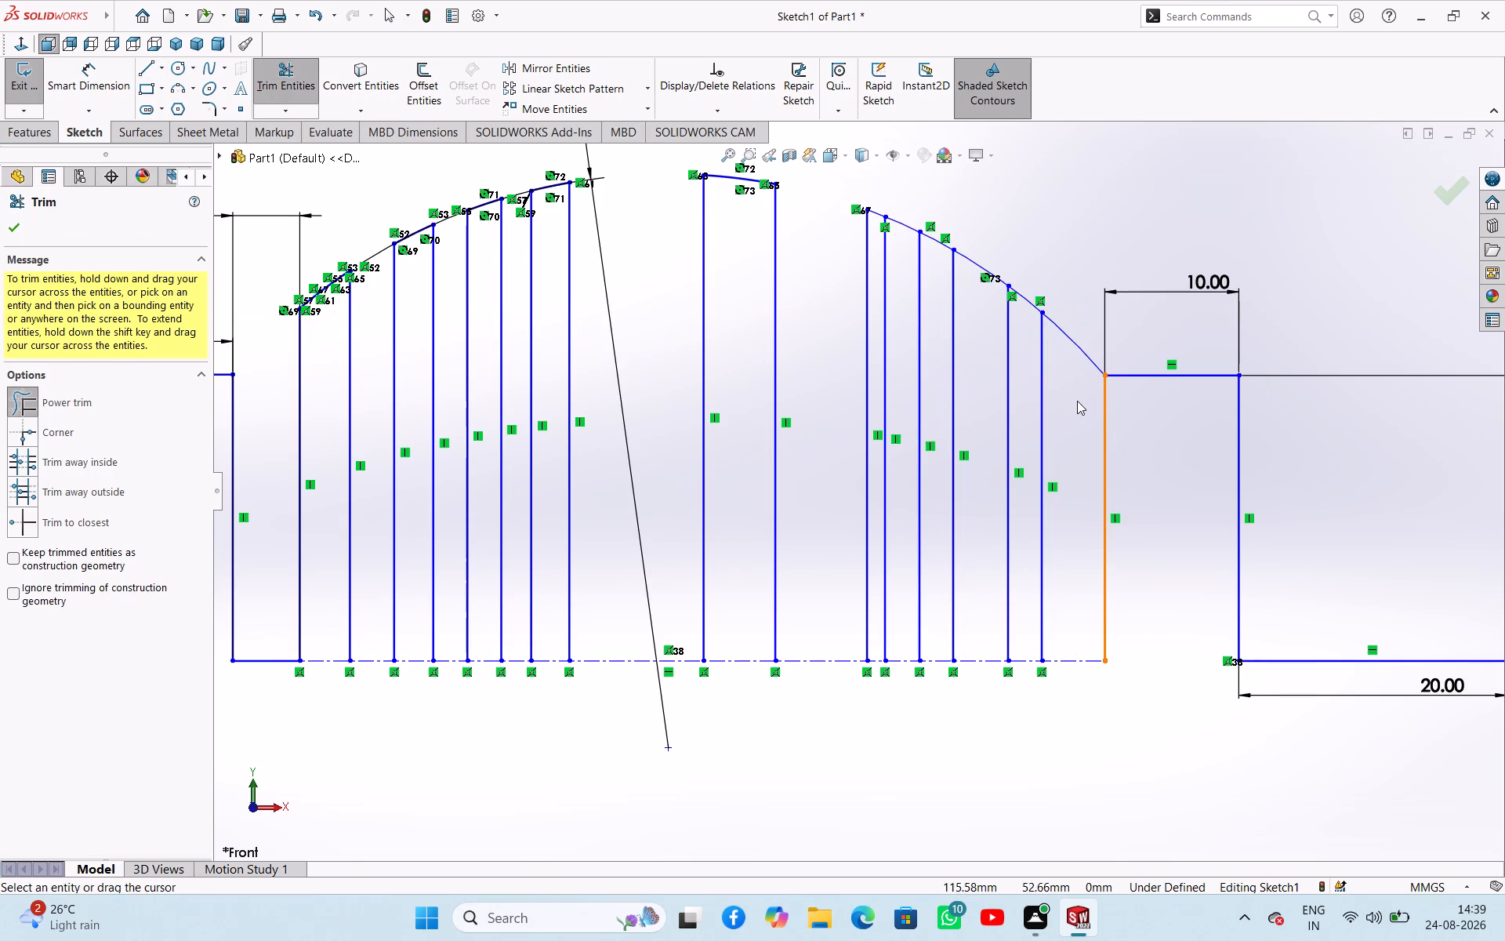
pyautogui.moveTo(1077, 401); pyautogui.dragTo(1087, 325)
pyautogui.moveTo(981, 281); pyautogui.dragTo(981, 237)
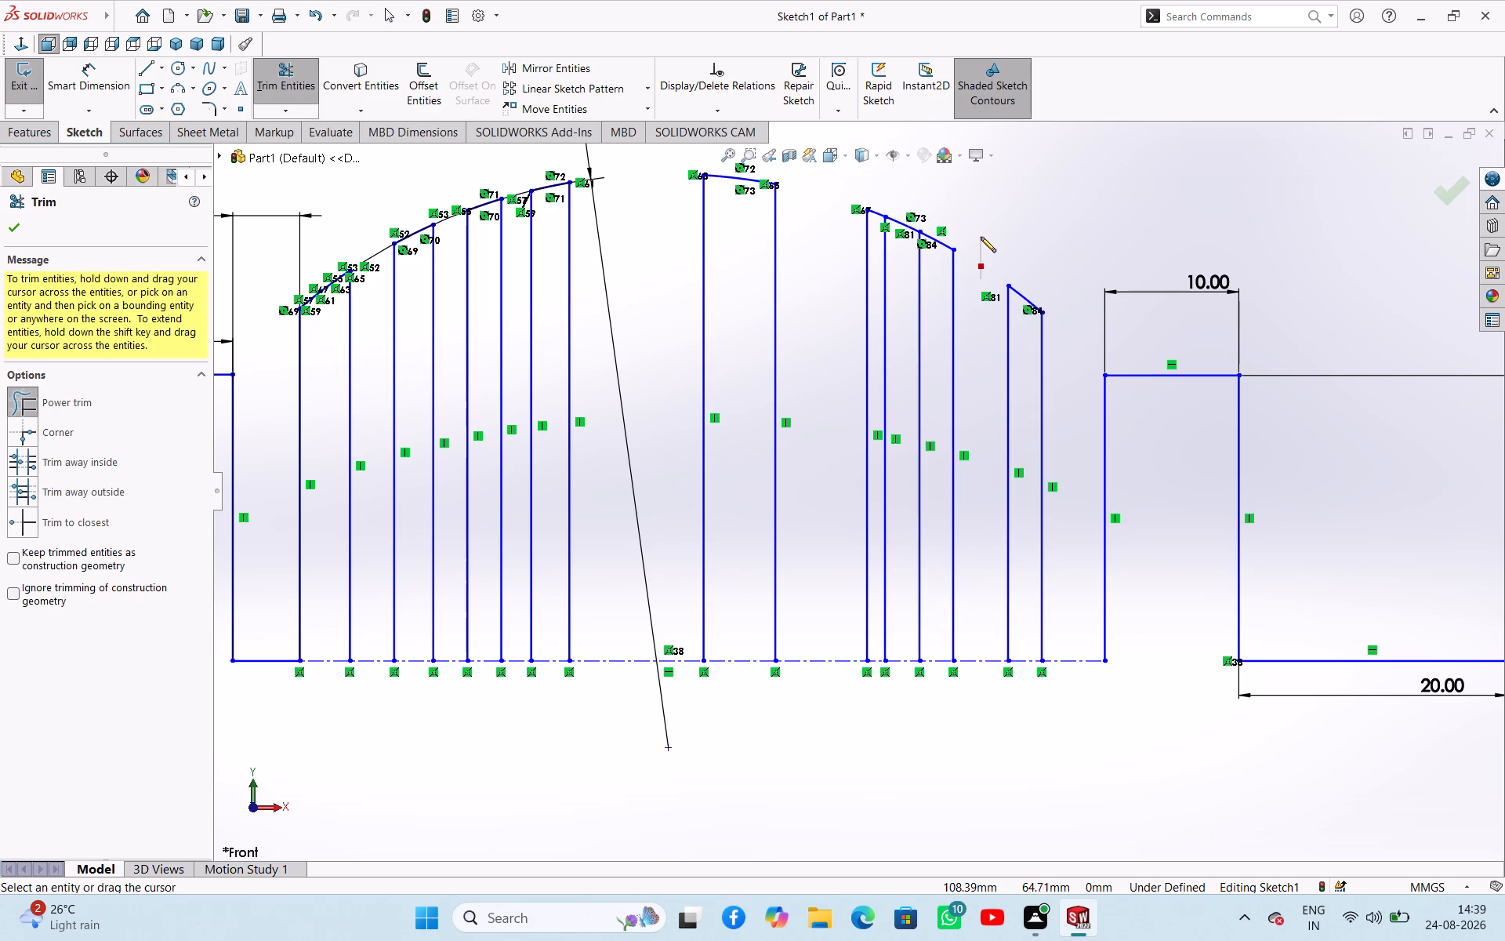
pyautogui.moveTo(981, 237); pyautogui.dragTo(981, 236)
pyautogui.moveTo(899, 253); pyautogui.dragTo(911, 202)
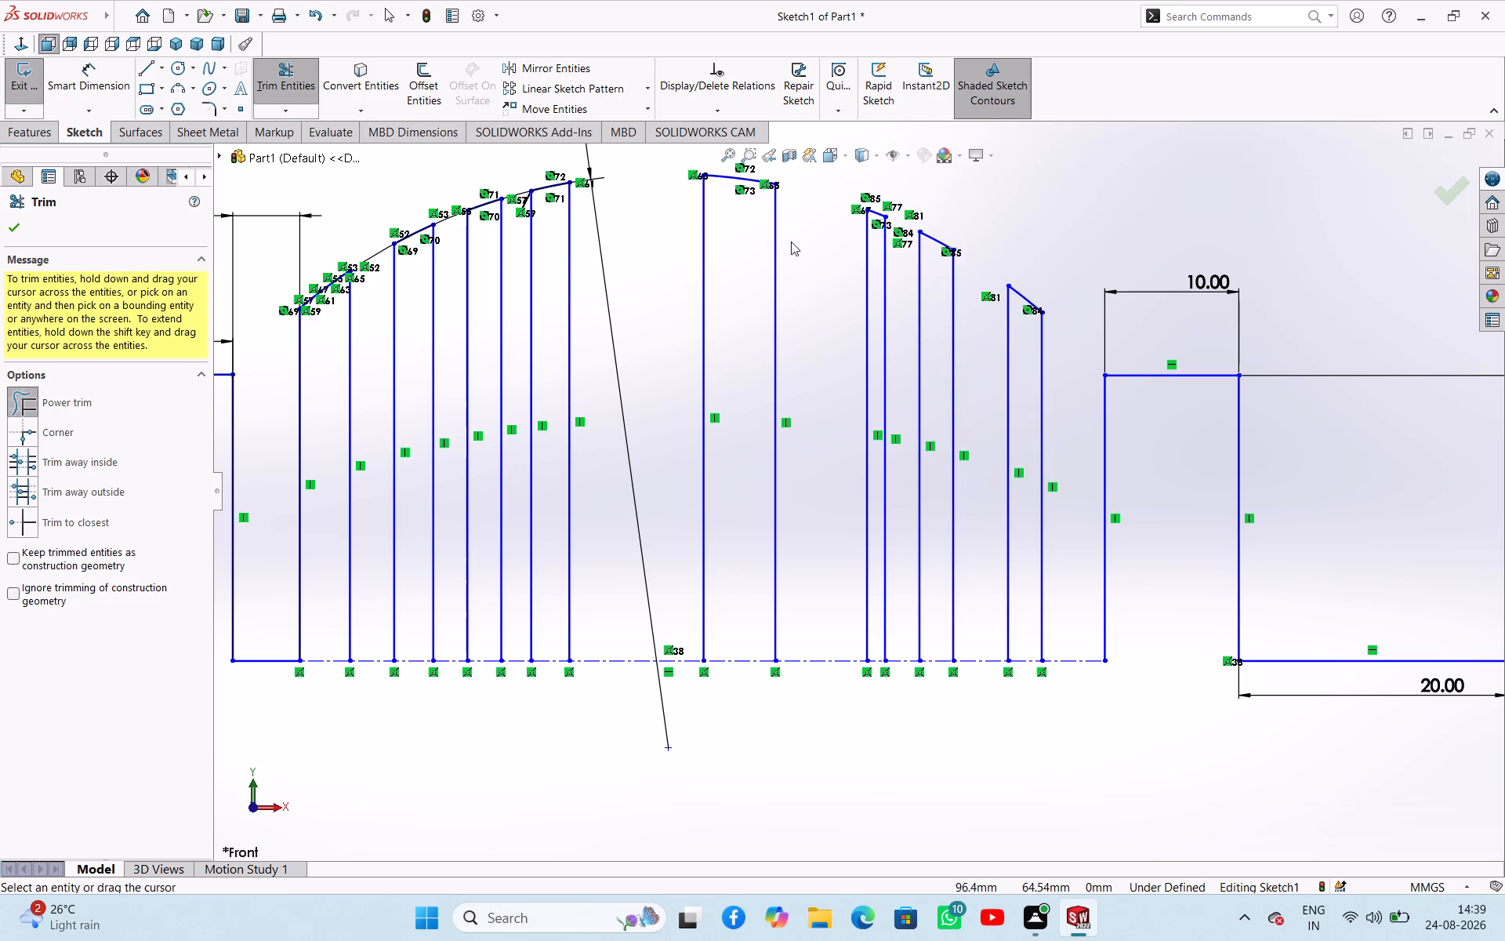
pyautogui.rightClick(656, 334)
pyautogui.click(688, 387)
# Examine the trimmed fins and the groove bottoms along the construction line, then the whole profile.
pyautogui.scroll(2, 665, 499)
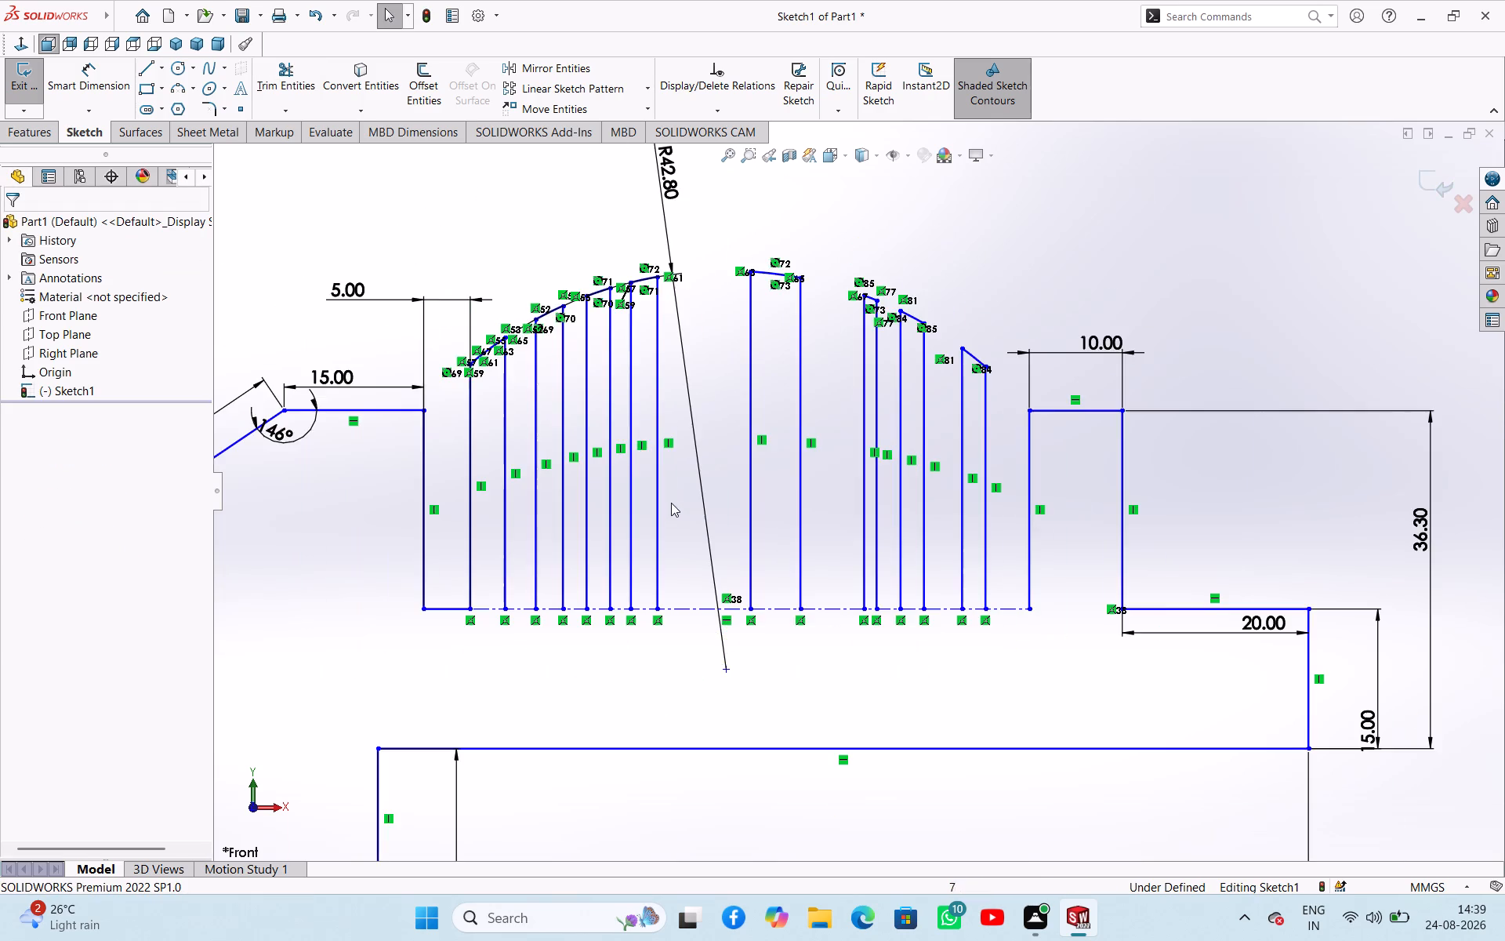
pyautogui.scroll(1, 568, 592)
pyautogui.scroll(-3, 501, 618)
pyautogui.scroll(2, 713, 440)
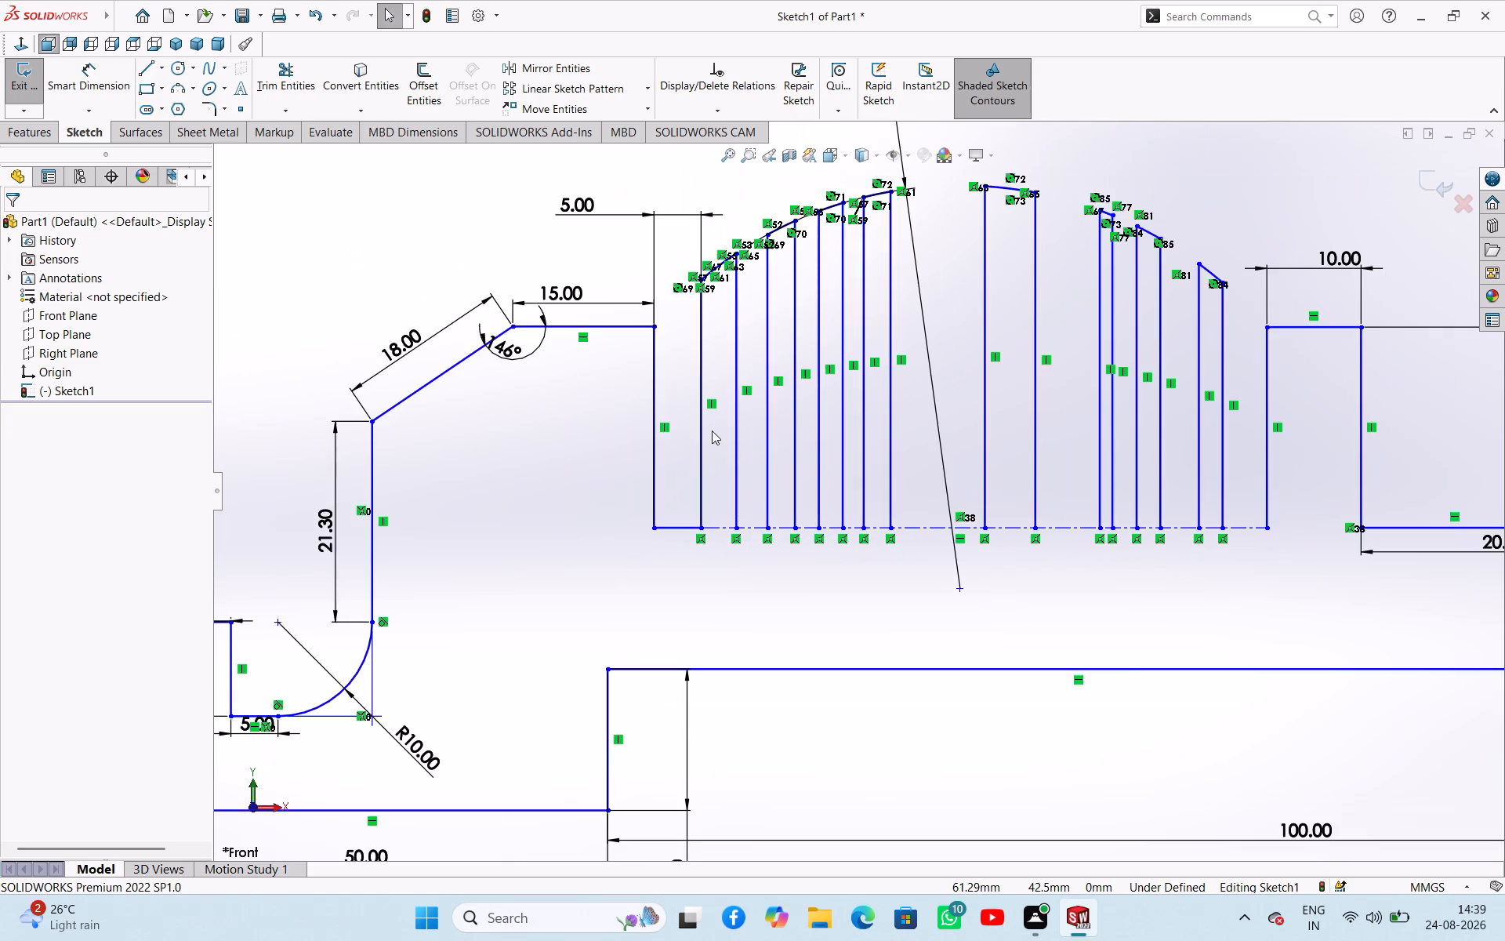
pyautogui.scroll(-2, 715, 438)
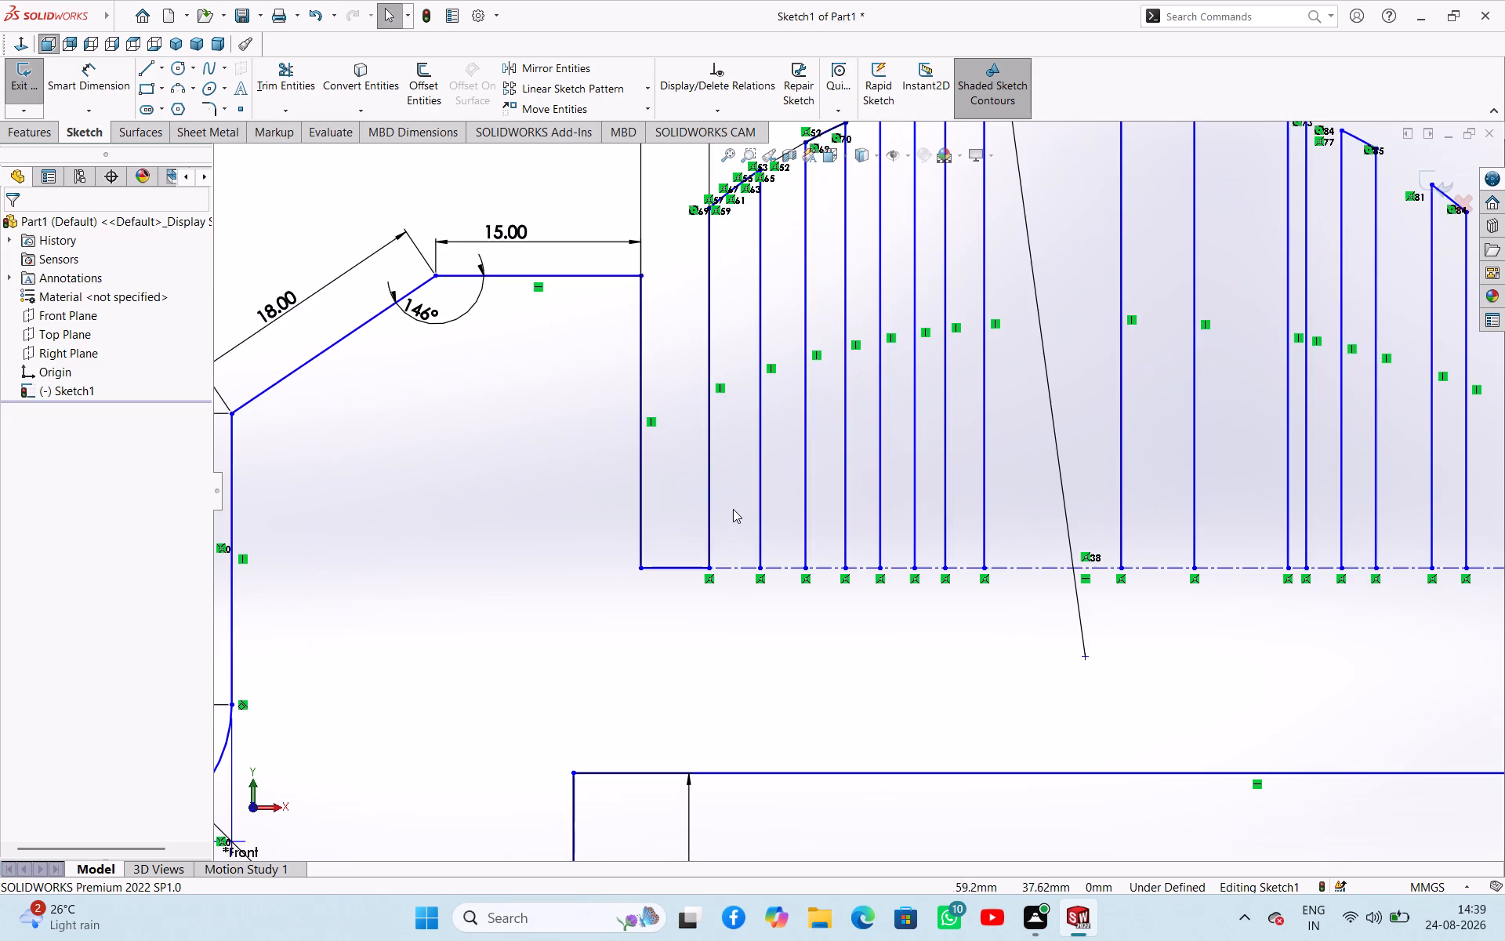
pyautogui.scroll(2, 732, 473)
pyautogui.scroll(-3, 774, 321)
pyautogui.scroll(-6, 814, 271)
pyautogui.scroll(11, 875, 296)
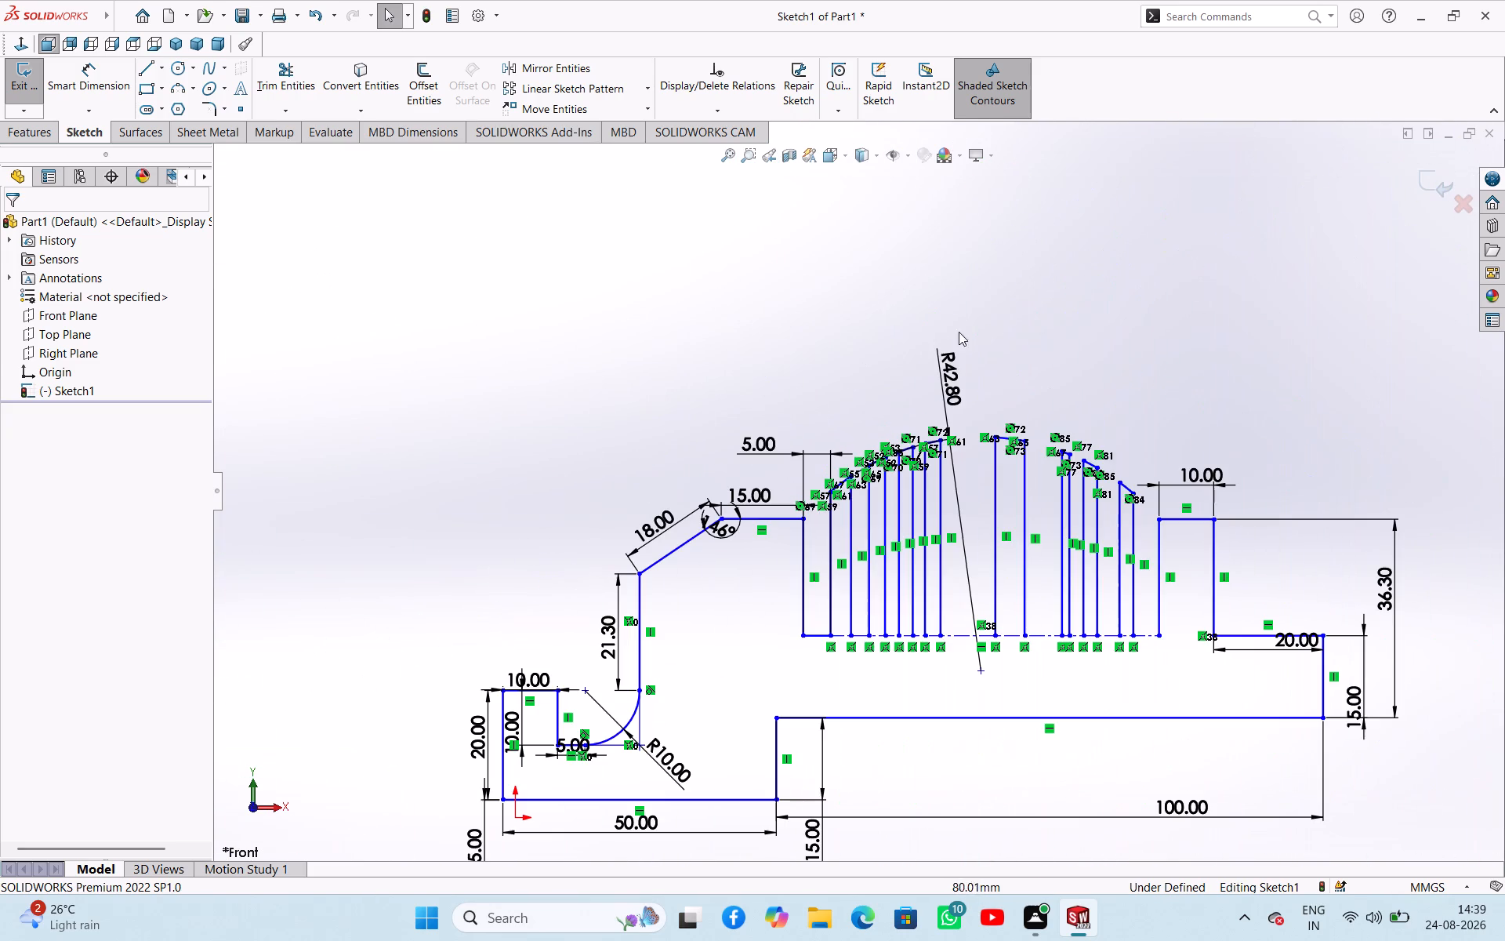
# Delete the R42.80 radius dimension from the arc over the fins.
pyautogui.click(948, 374)
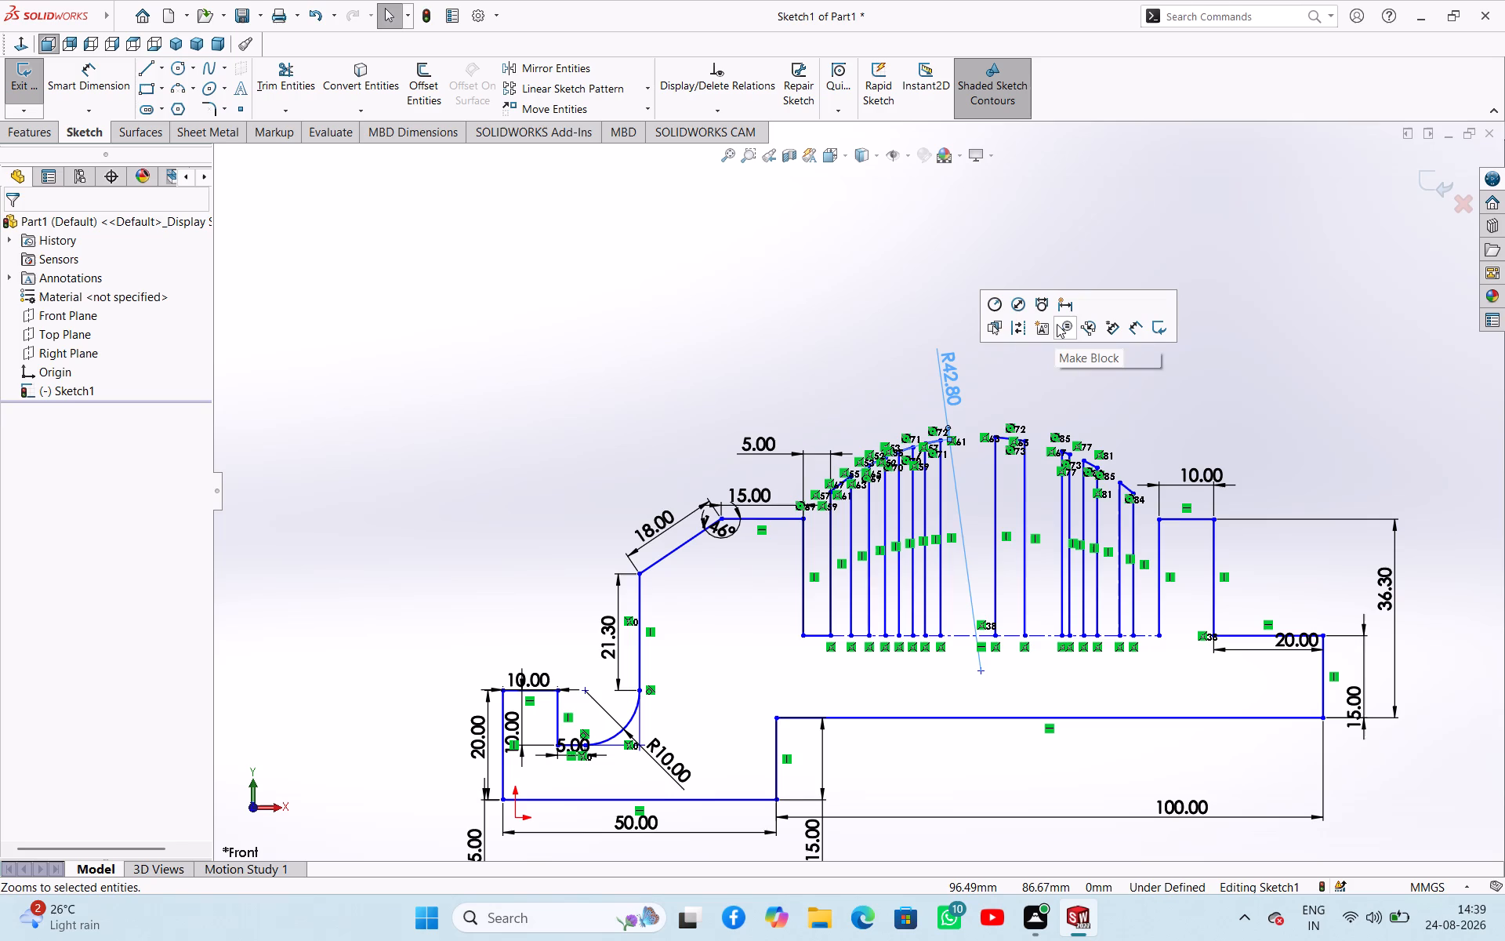
pyautogui.press('Delete')
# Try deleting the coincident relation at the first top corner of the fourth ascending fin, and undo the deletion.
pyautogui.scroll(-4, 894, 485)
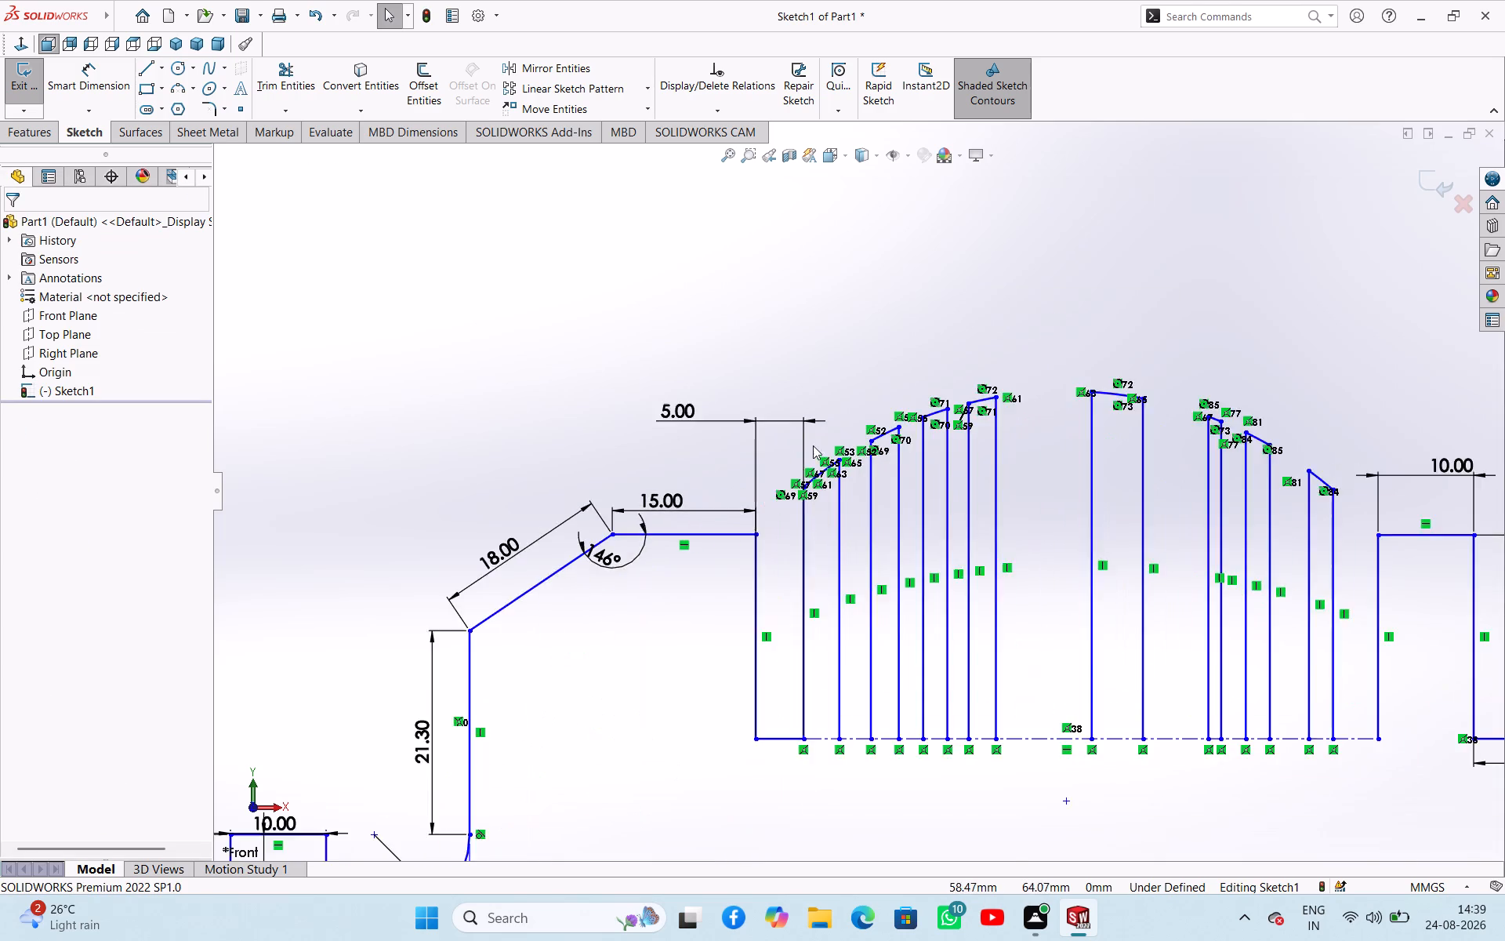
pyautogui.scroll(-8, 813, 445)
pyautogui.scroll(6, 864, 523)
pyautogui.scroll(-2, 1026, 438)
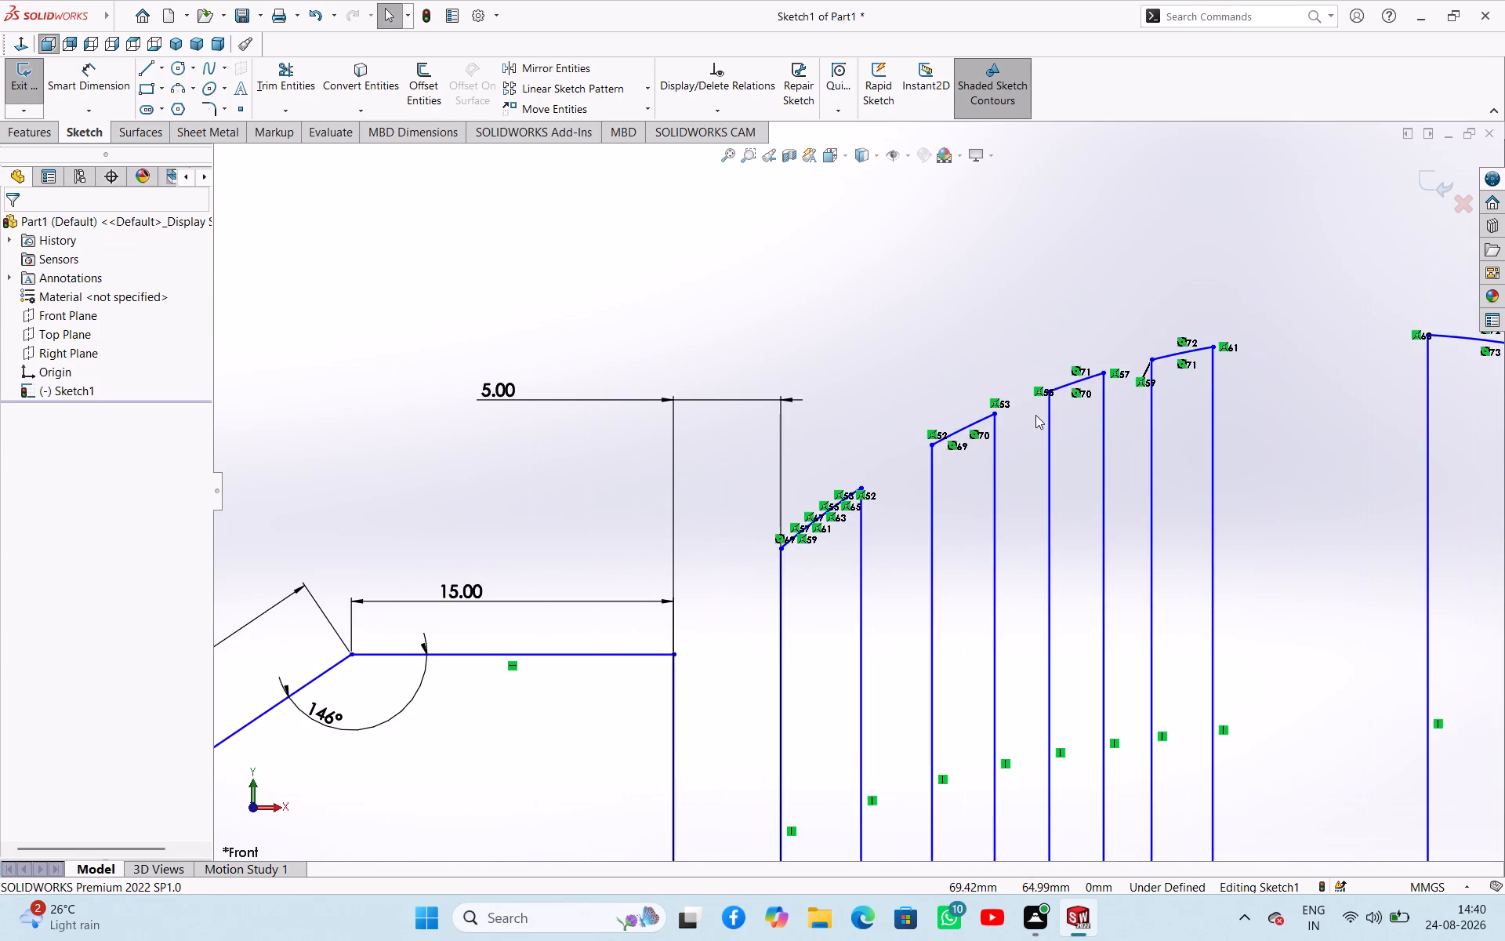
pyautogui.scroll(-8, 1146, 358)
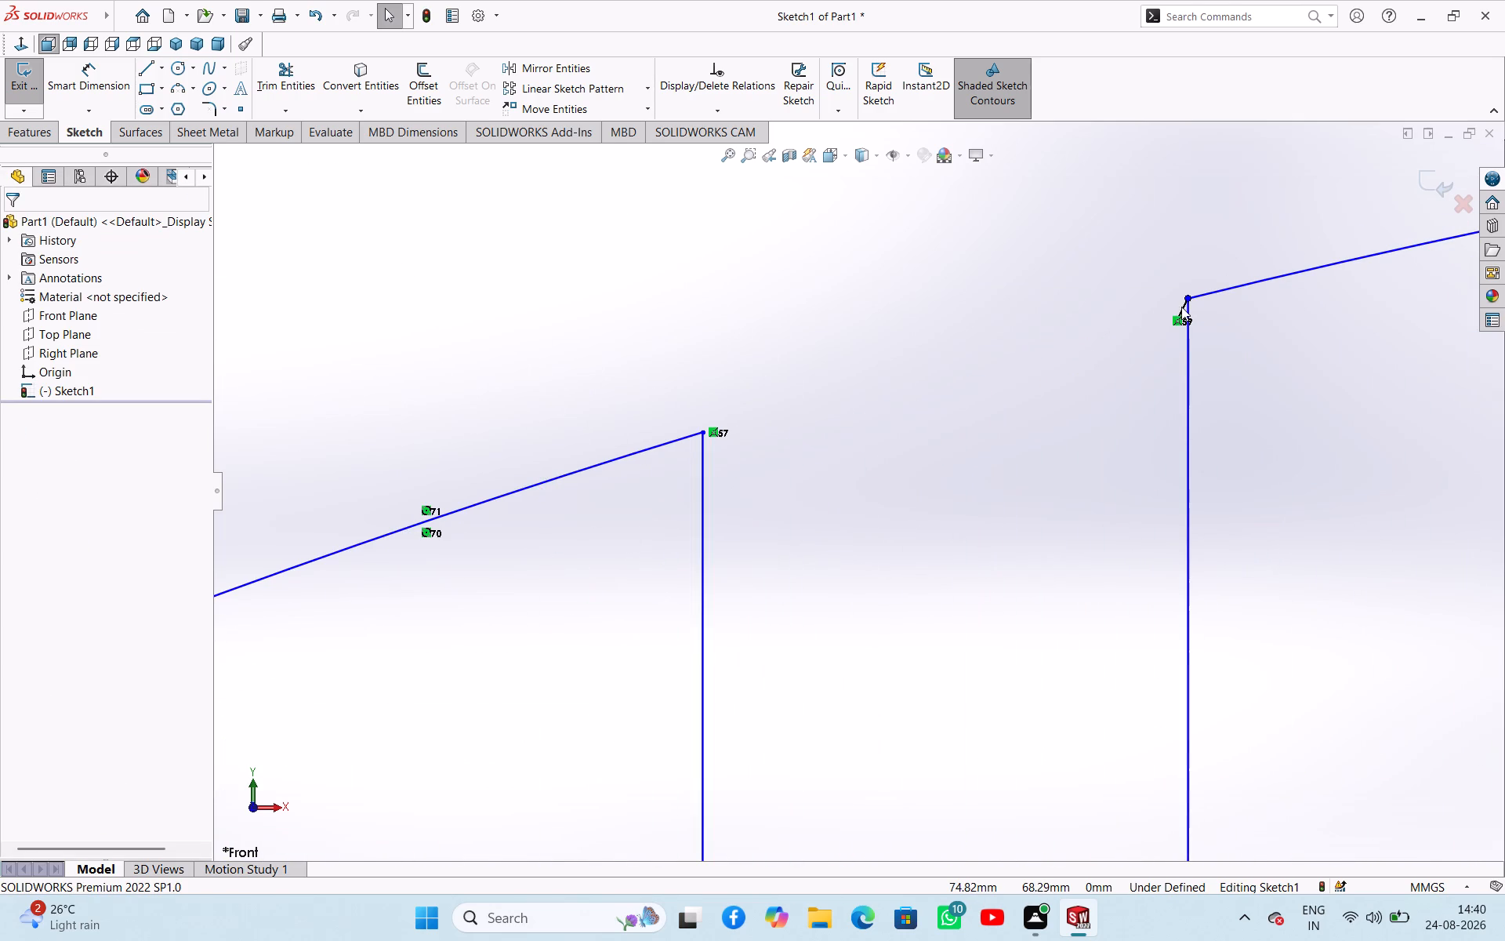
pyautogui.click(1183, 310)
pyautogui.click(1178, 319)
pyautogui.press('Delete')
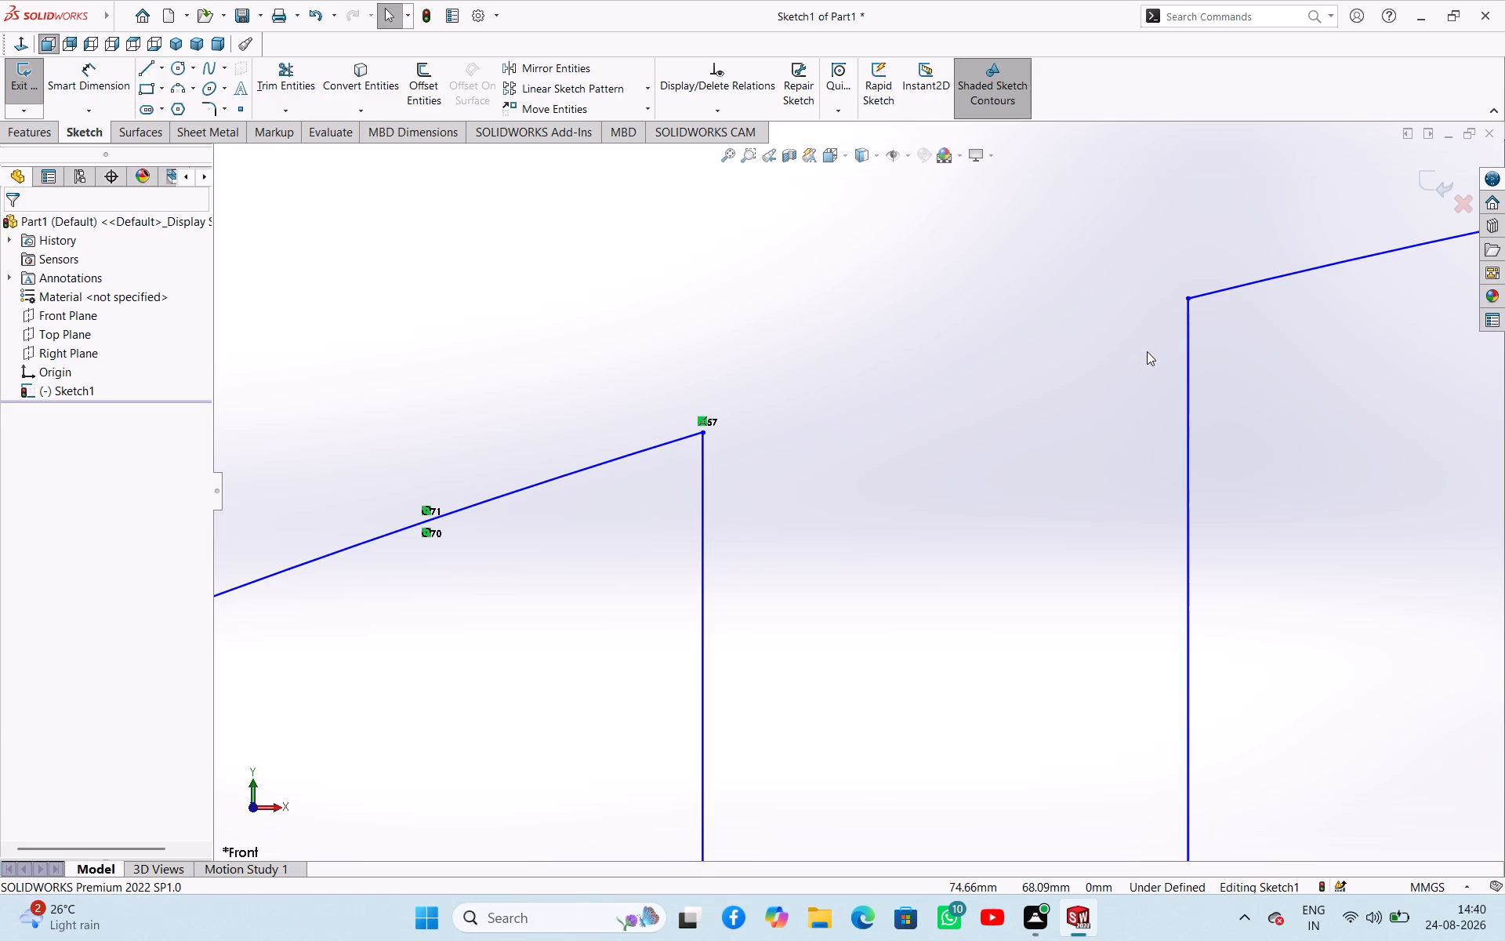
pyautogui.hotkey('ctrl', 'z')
# Sketch a horizontal groove-bottom line along the construction line between the first and second ascending fins.
pyautogui.scroll(5, 1166, 422)
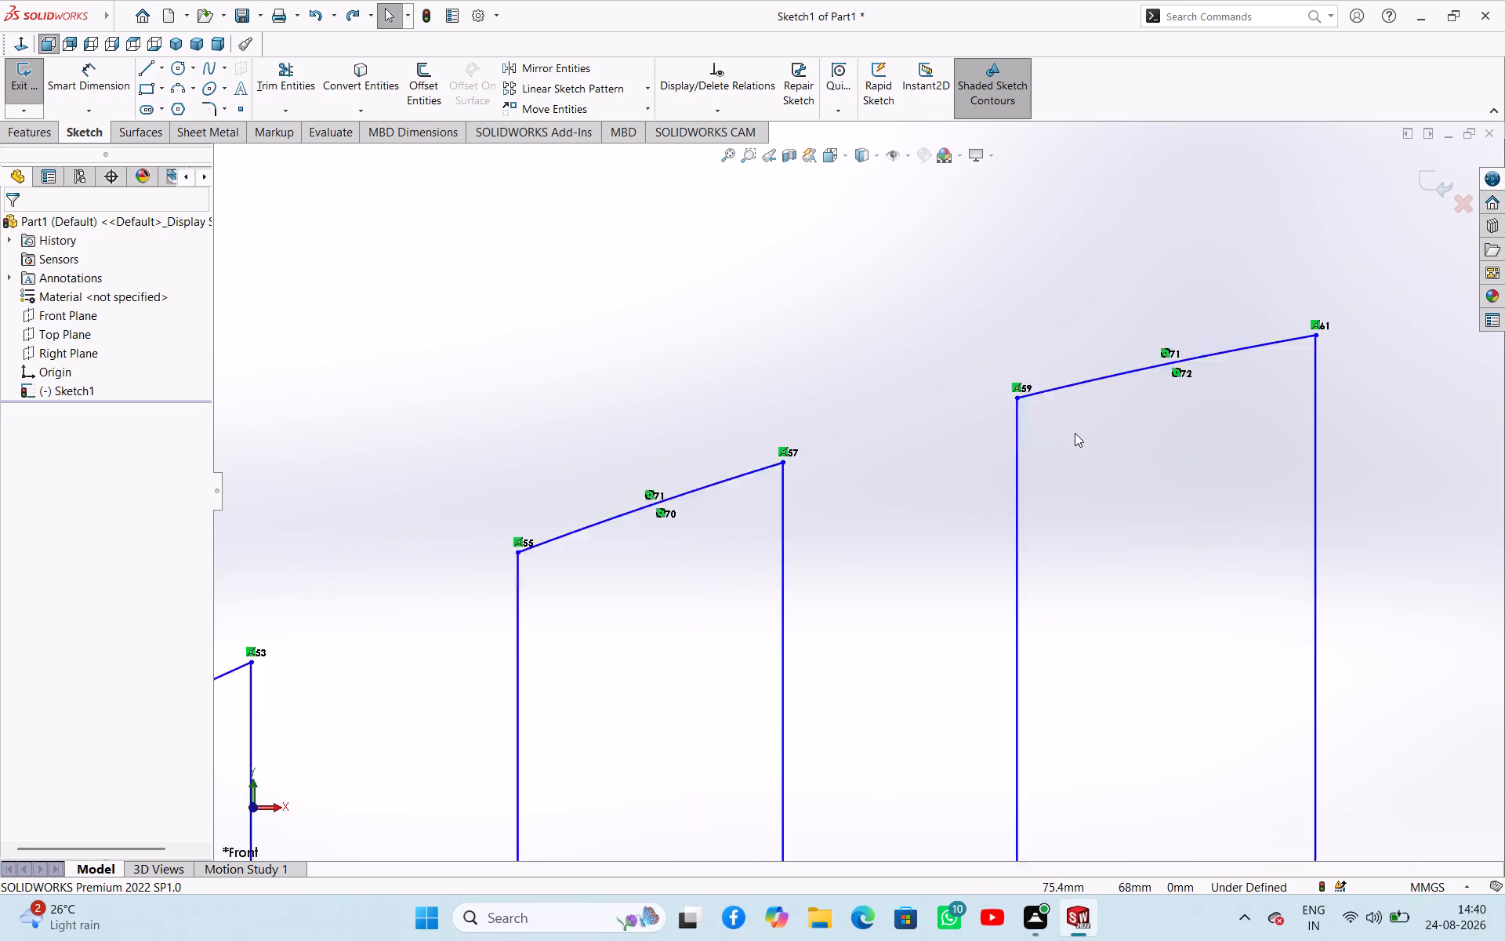
pyautogui.scroll(4, 898, 534)
pyautogui.scroll(9, 848, 614)
pyautogui.scroll(-3, 760, 645)
pyautogui.click(791, 318)
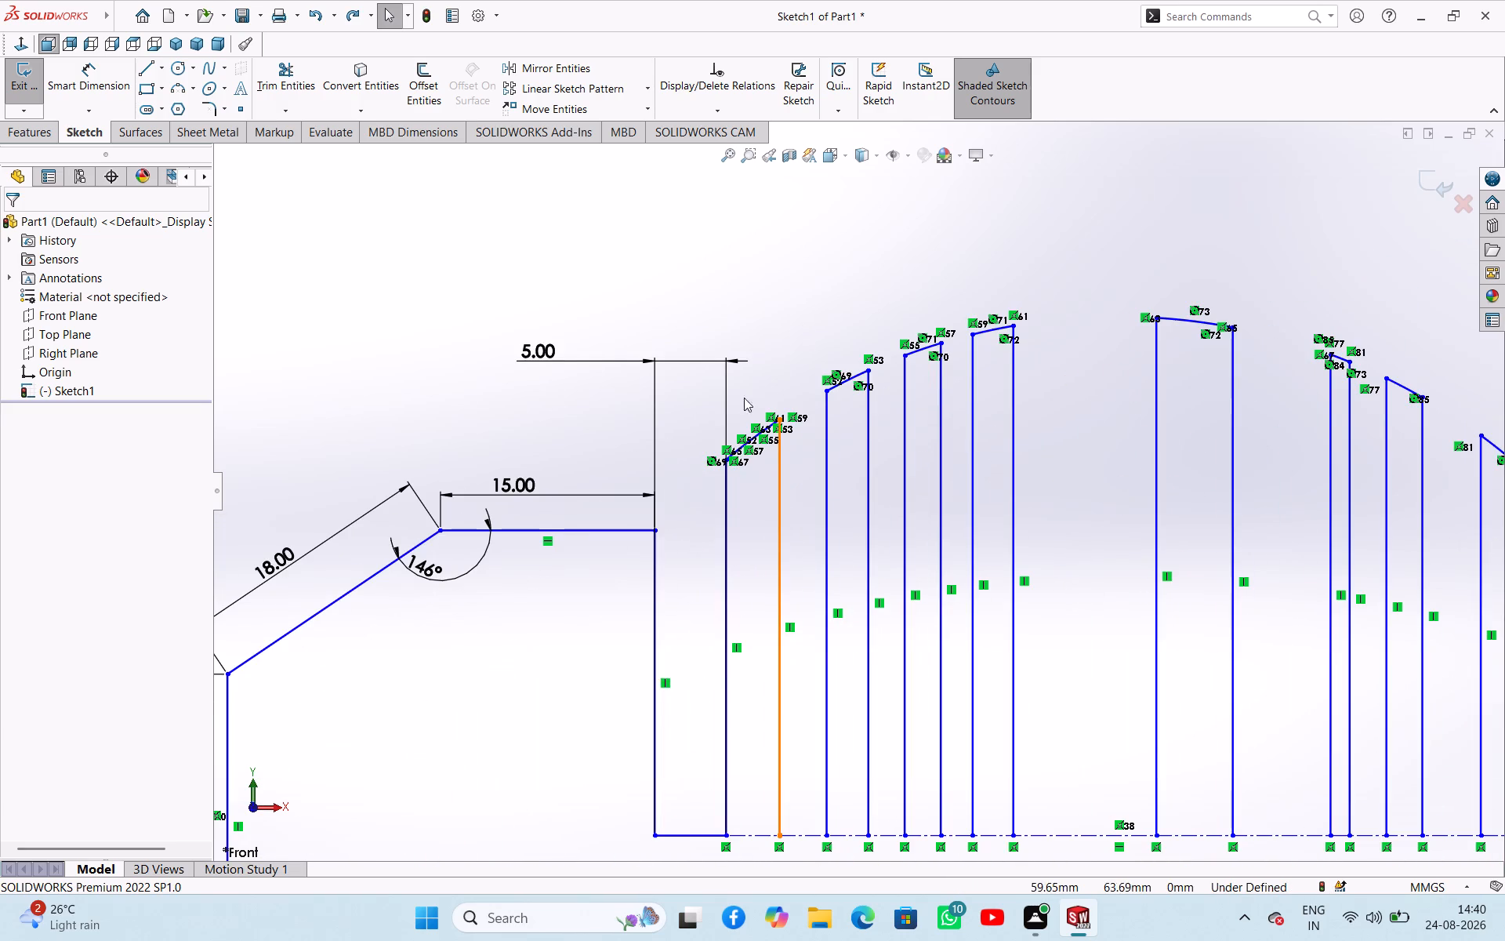
pyautogui.click(143, 73)
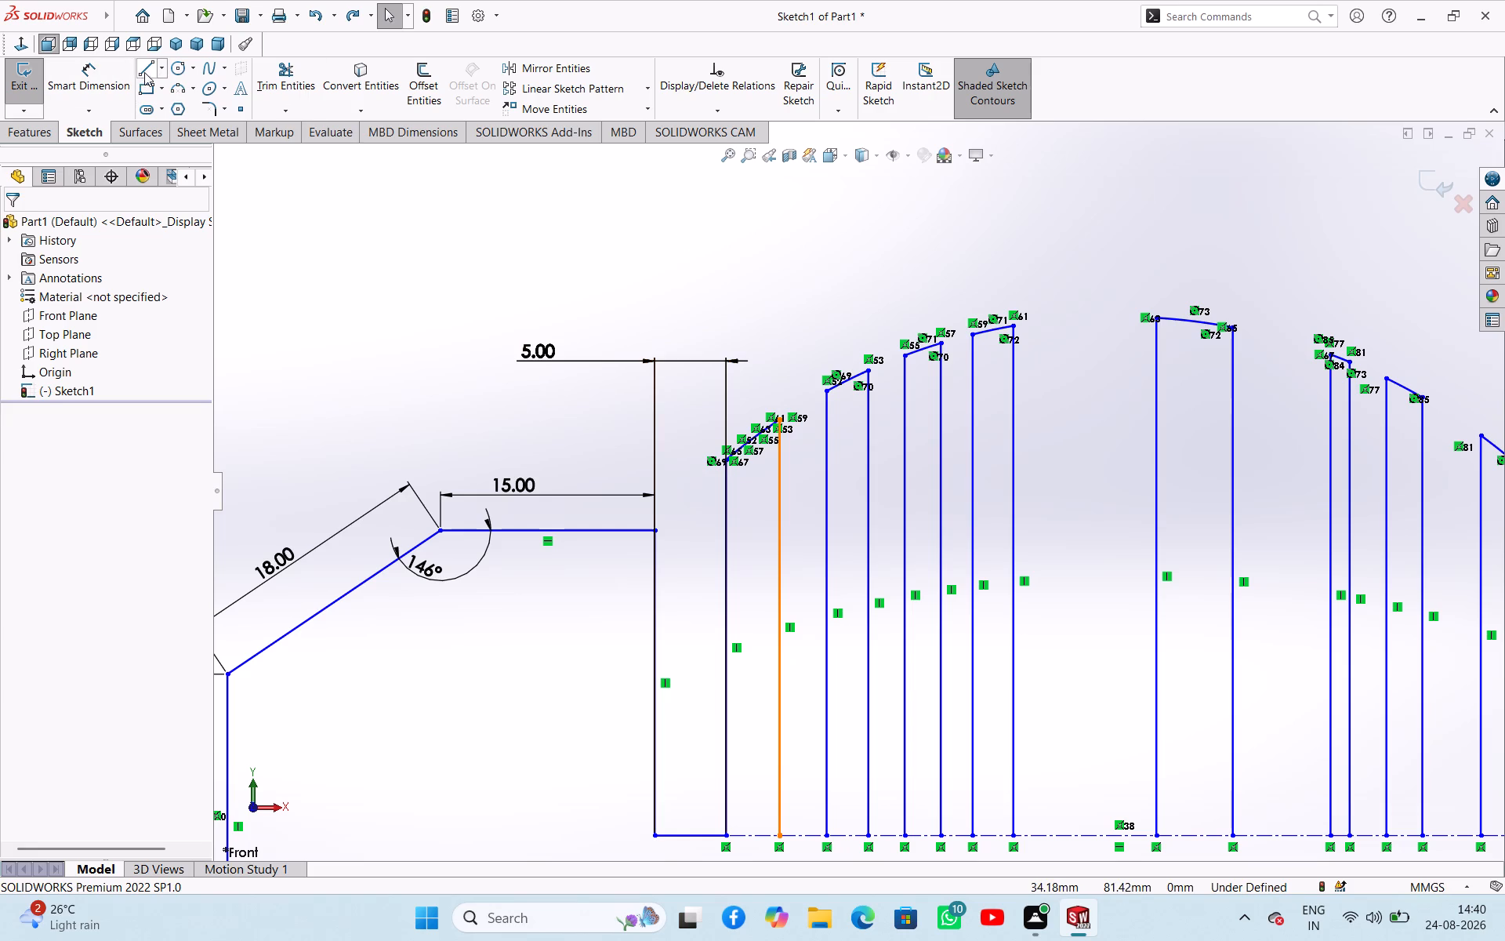
pyautogui.click(784, 837)
pyautogui.click(828, 834)
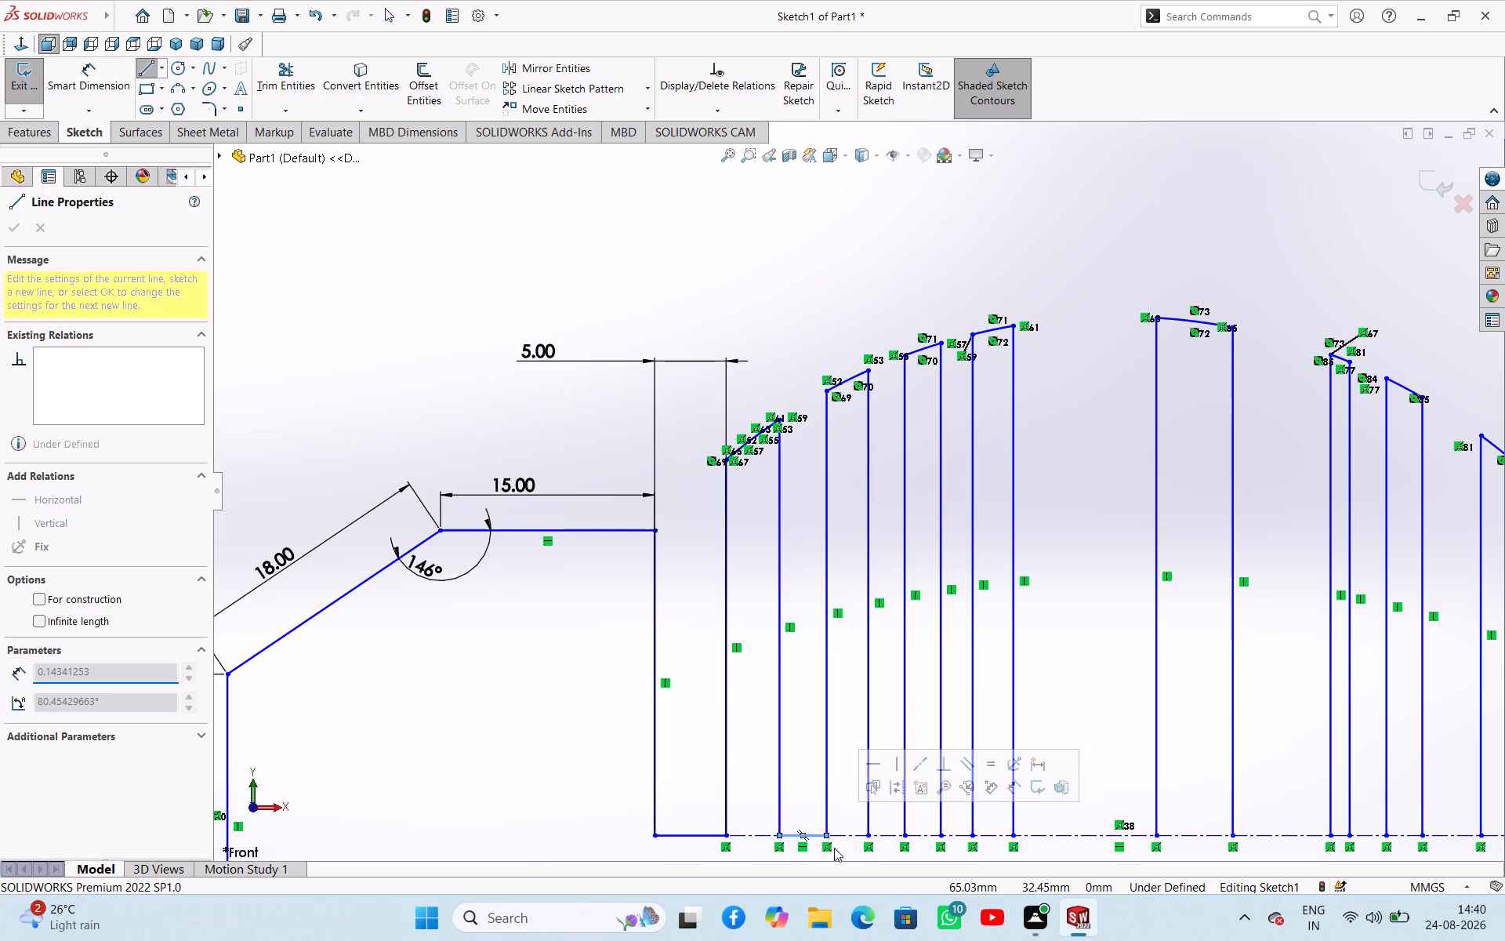
pyautogui.rightClick(848, 751)
pyautogui.click(832, 656)
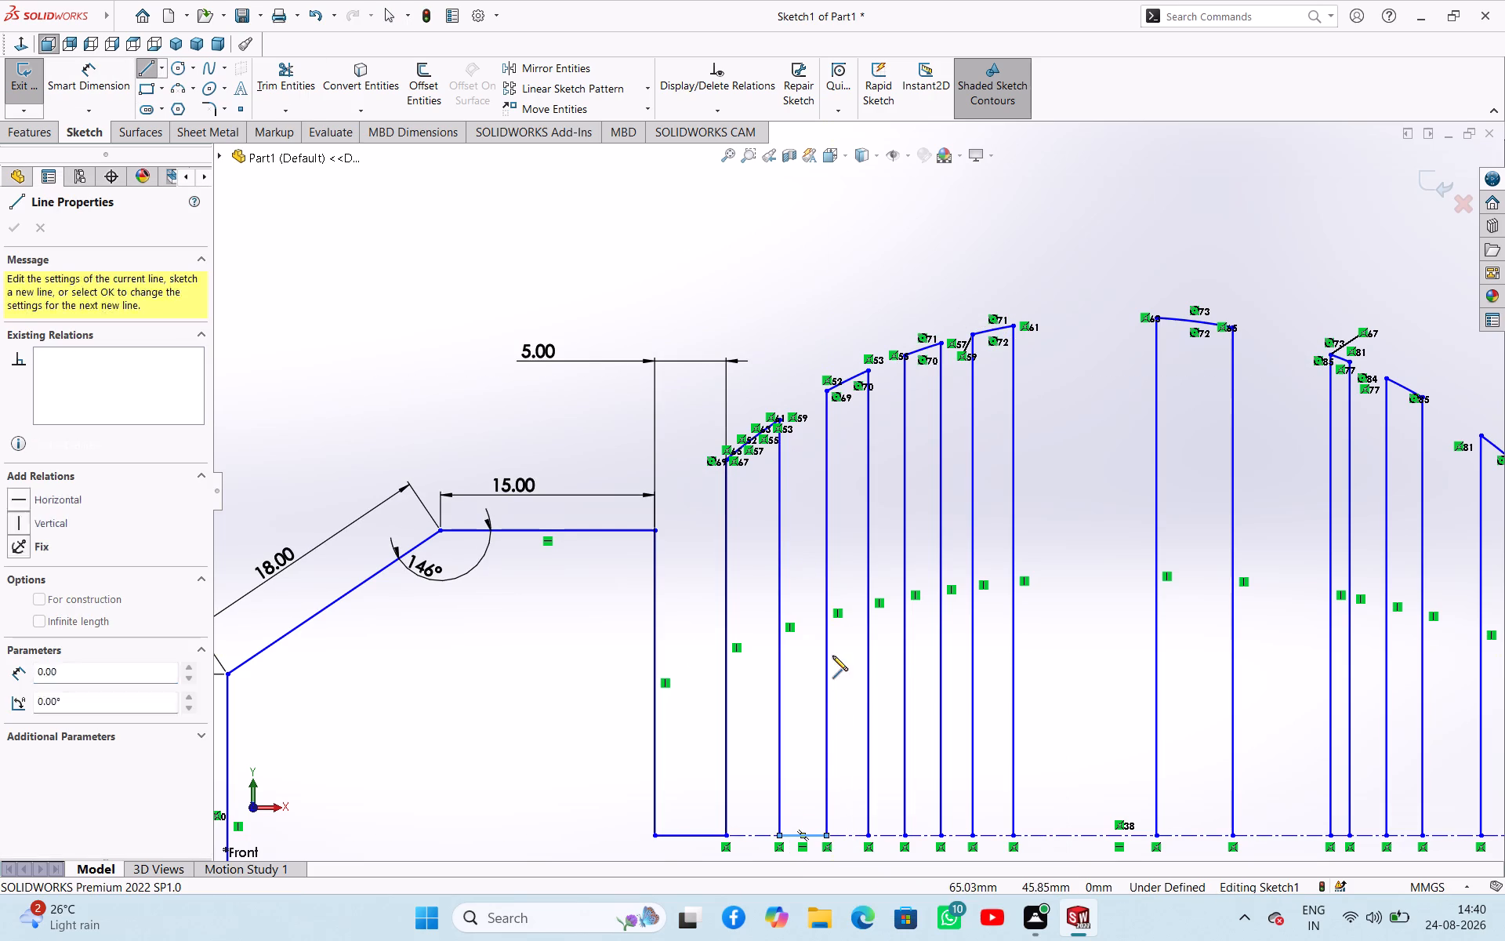
pyautogui.rightClick(847, 689)
pyautogui.click(858, 707)
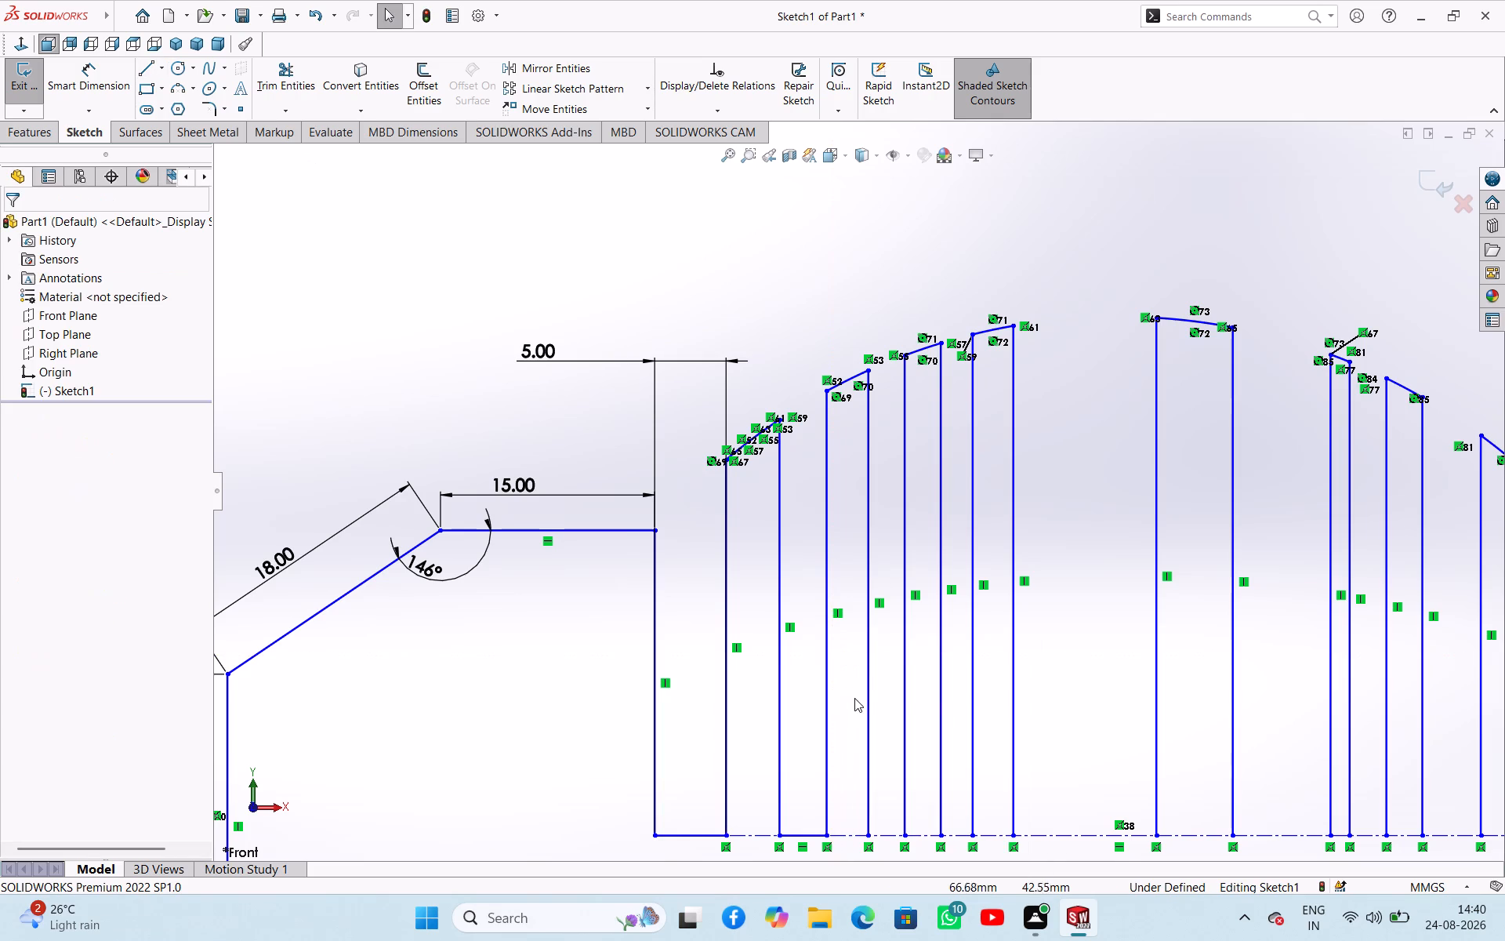
# Close the three groove bottoms from the second ascending fin to the wide central fin with horizontal lines about 2.5, 2.2 and 10 mm long.
pyautogui.moveTo(893, 293); pyautogui.dragTo(811, 282, button='right')
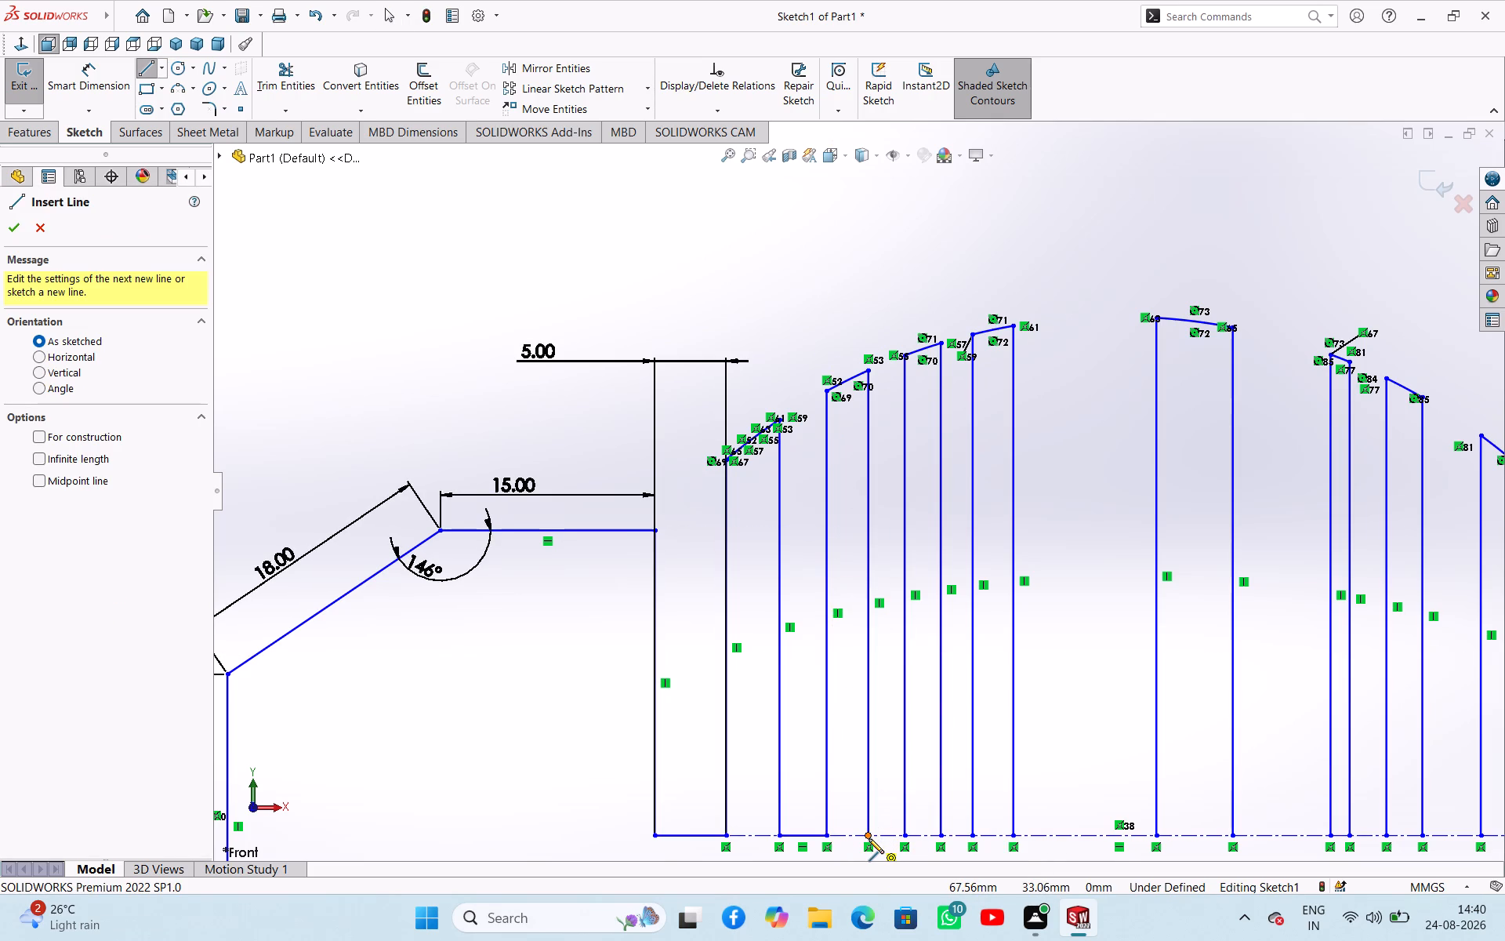
pyautogui.moveTo(869, 838); pyautogui.dragTo(880, 844)
pyautogui.click(907, 836)
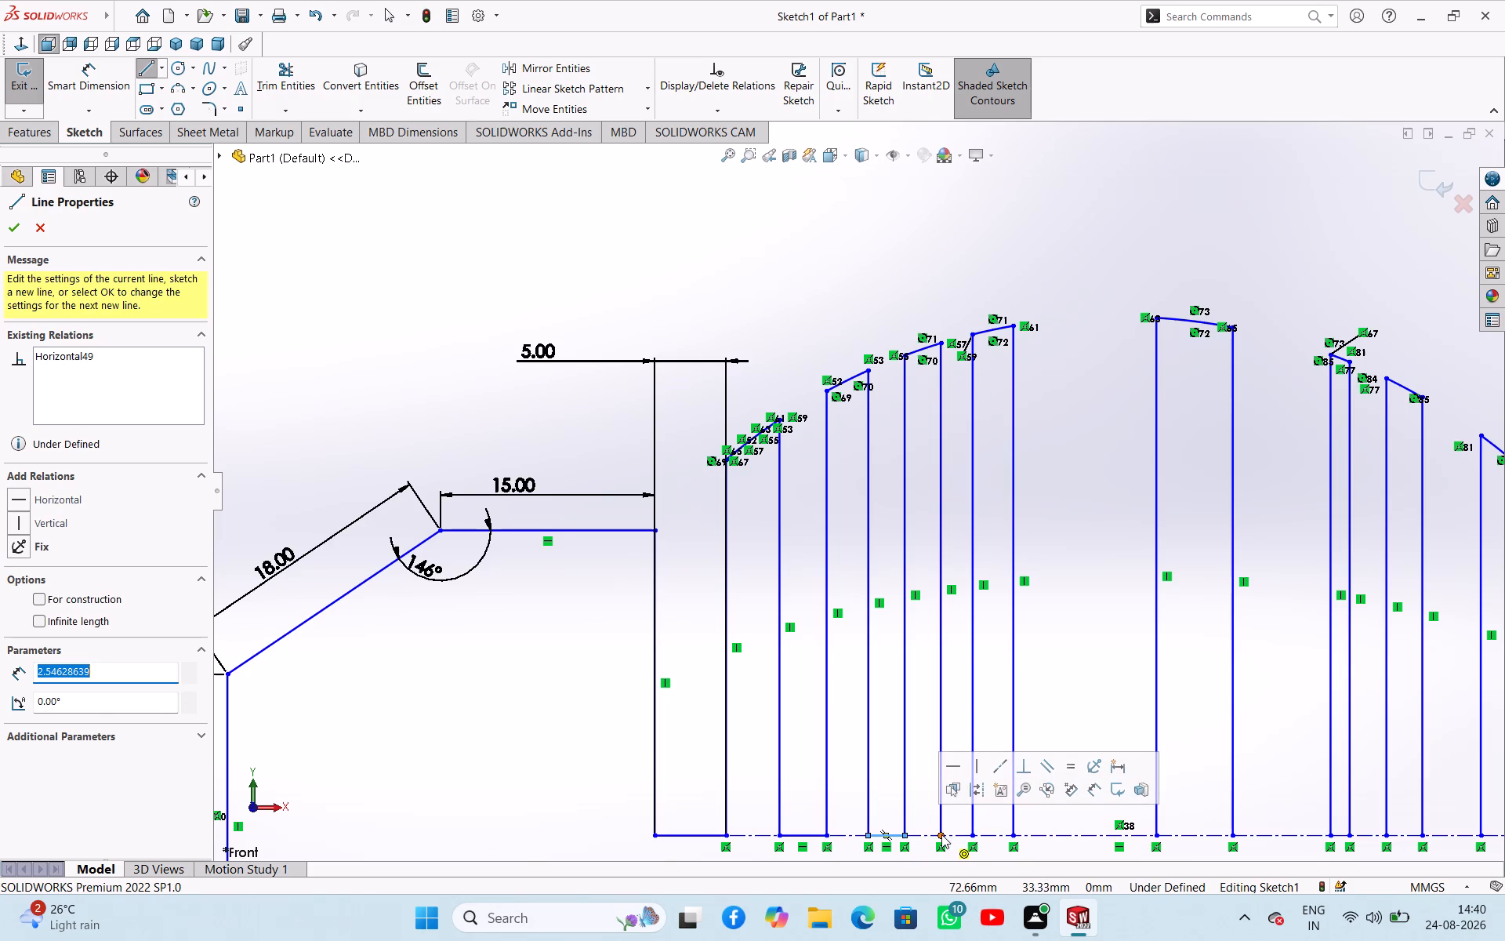
pyautogui.click(941, 834)
pyautogui.click(970, 835)
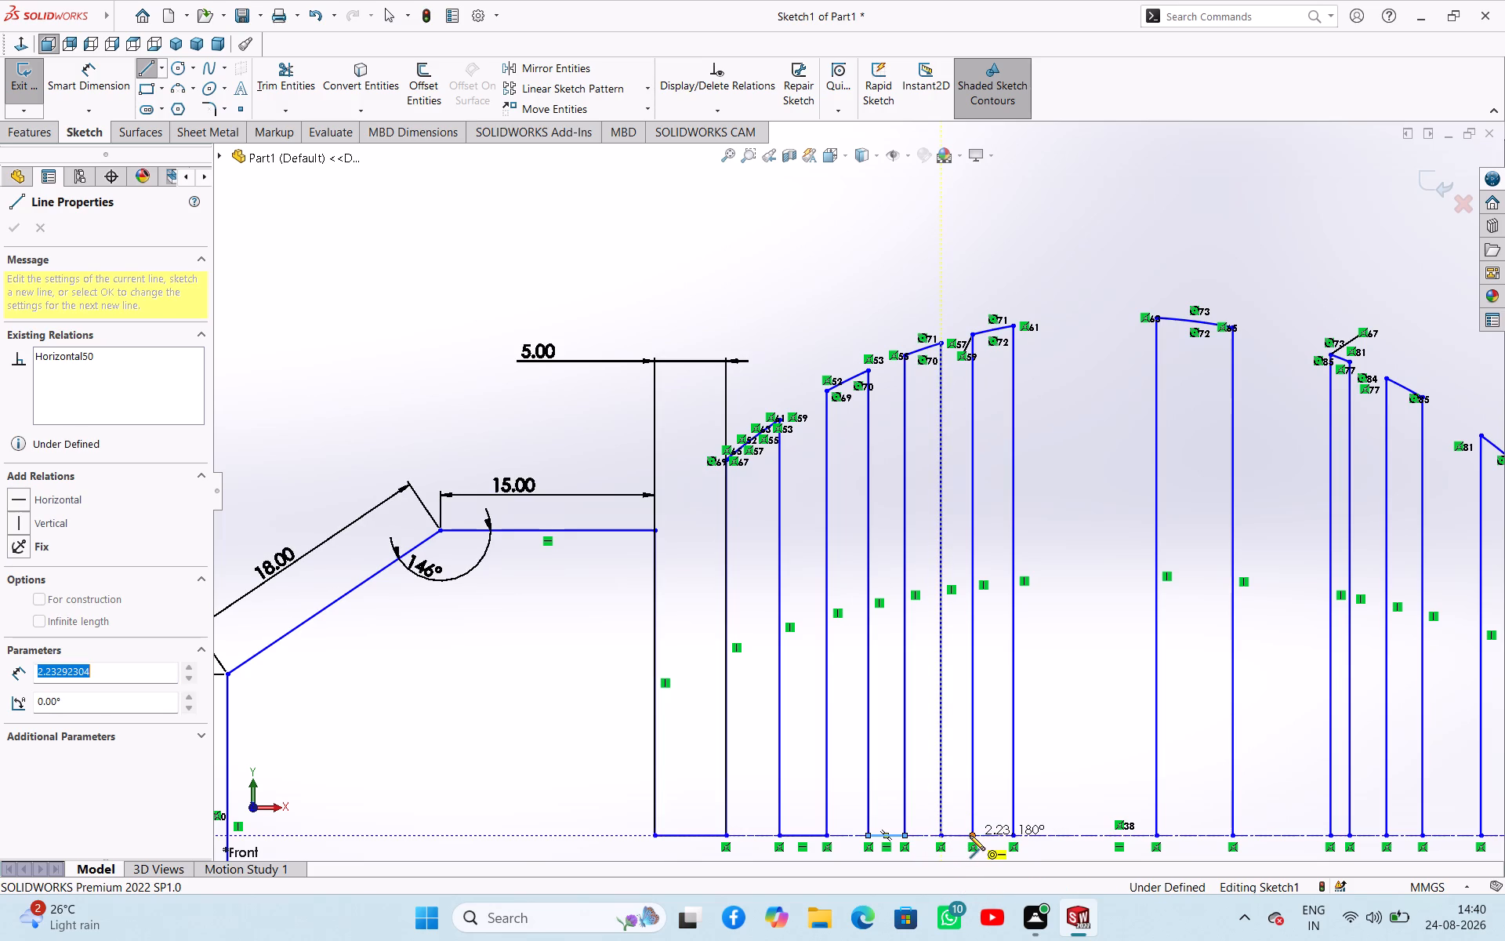
pyautogui.click(1010, 834)
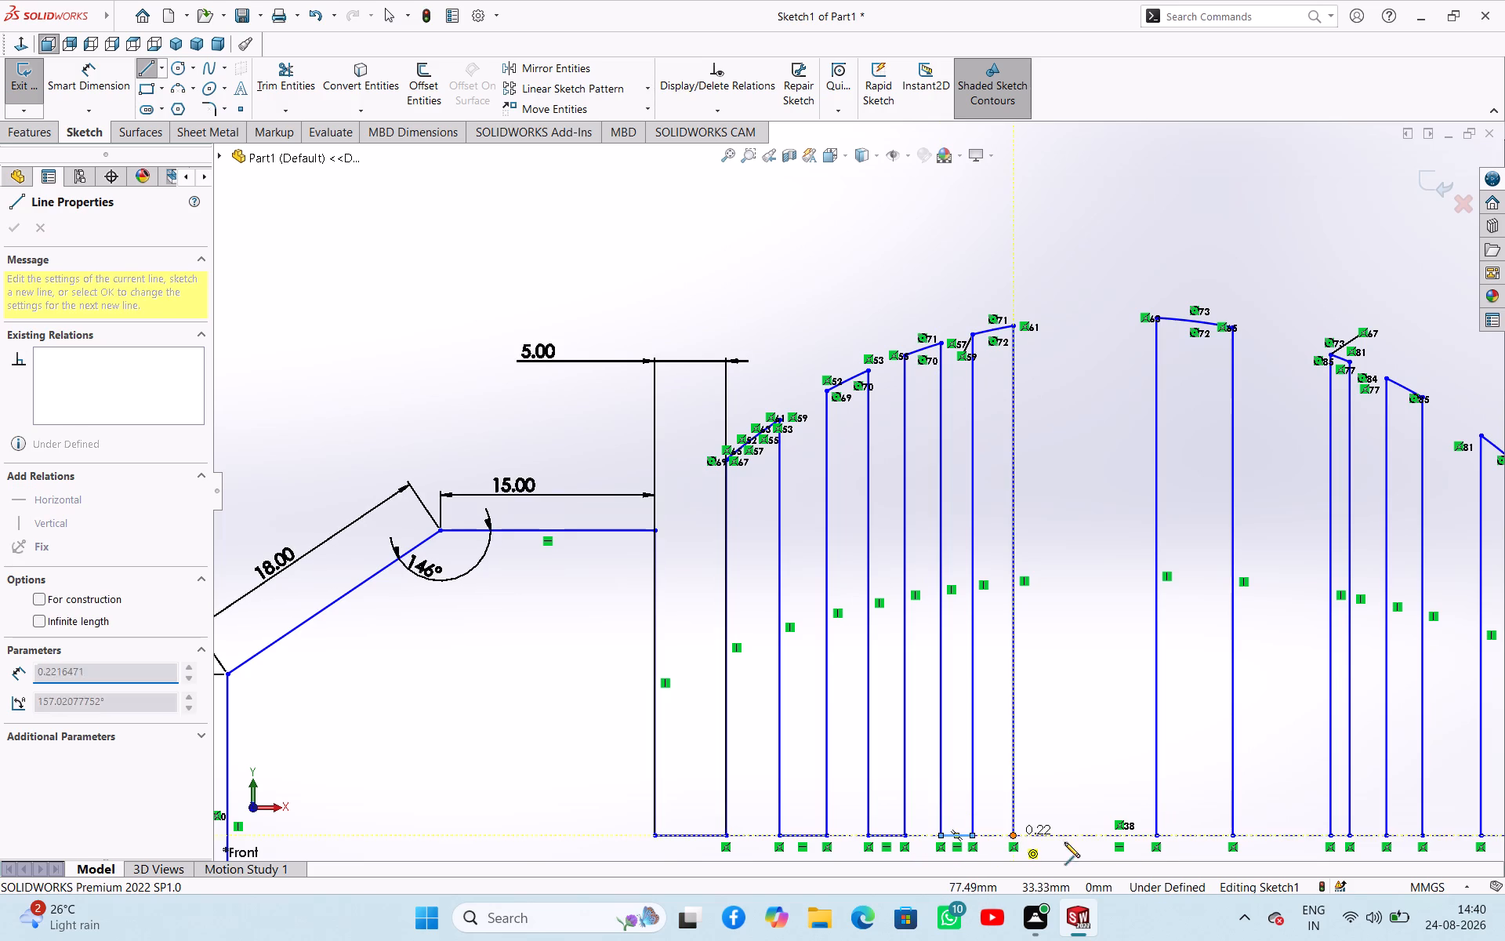
pyautogui.click(1155, 837)
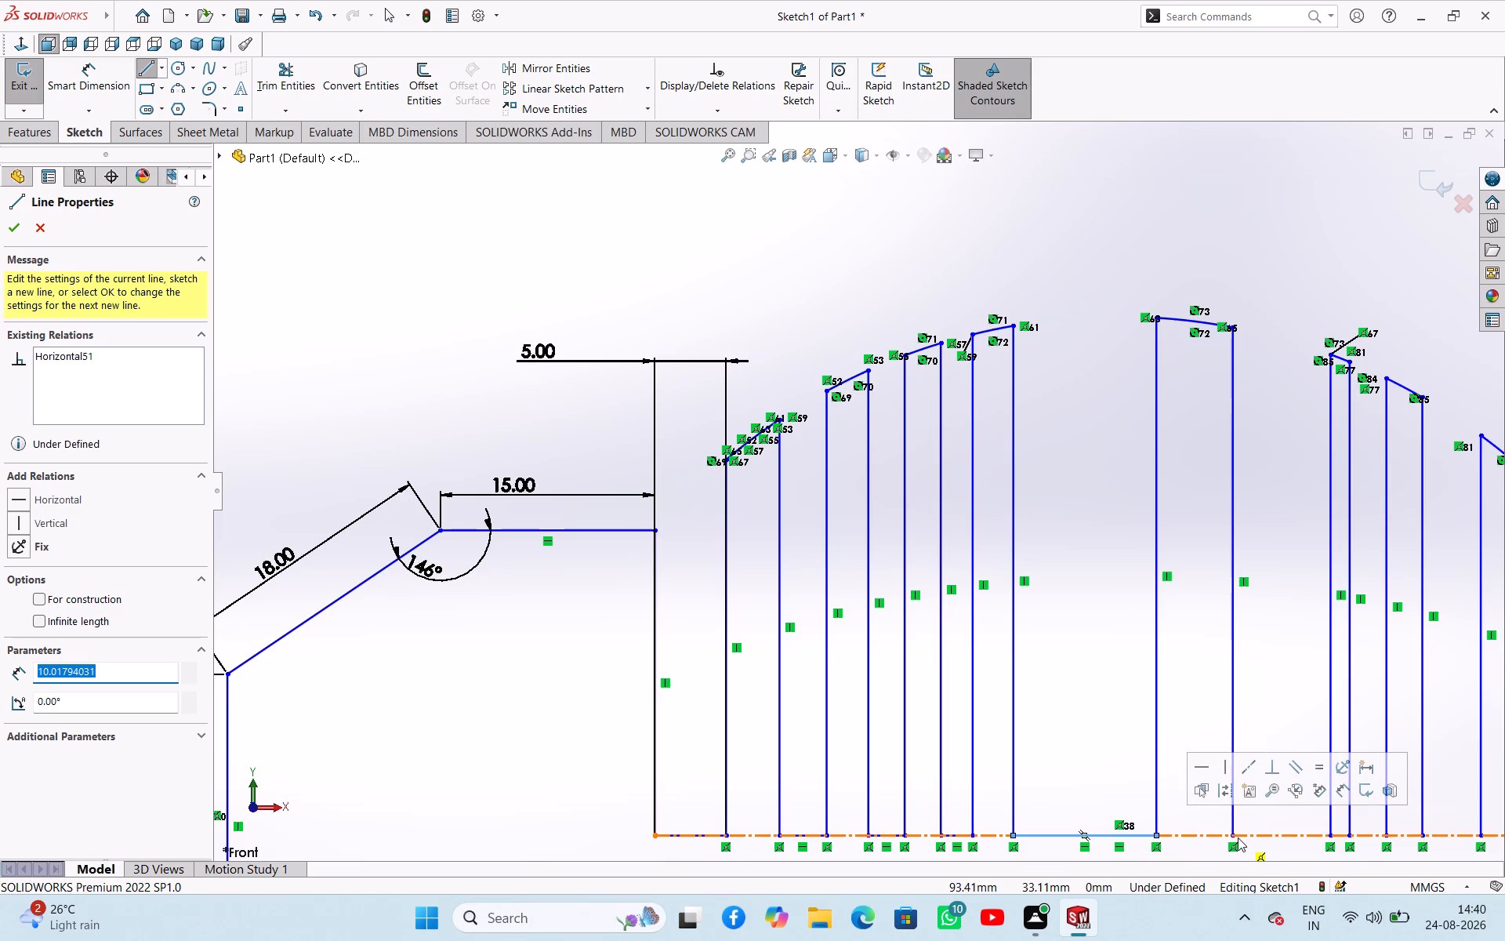
# Close the remaining groove bottoms up to the 10 mm wide step with horizontal lines, the first three about 6.8, 2.6 and 4.1 mm long.
pyautogui.click(1234, 837)
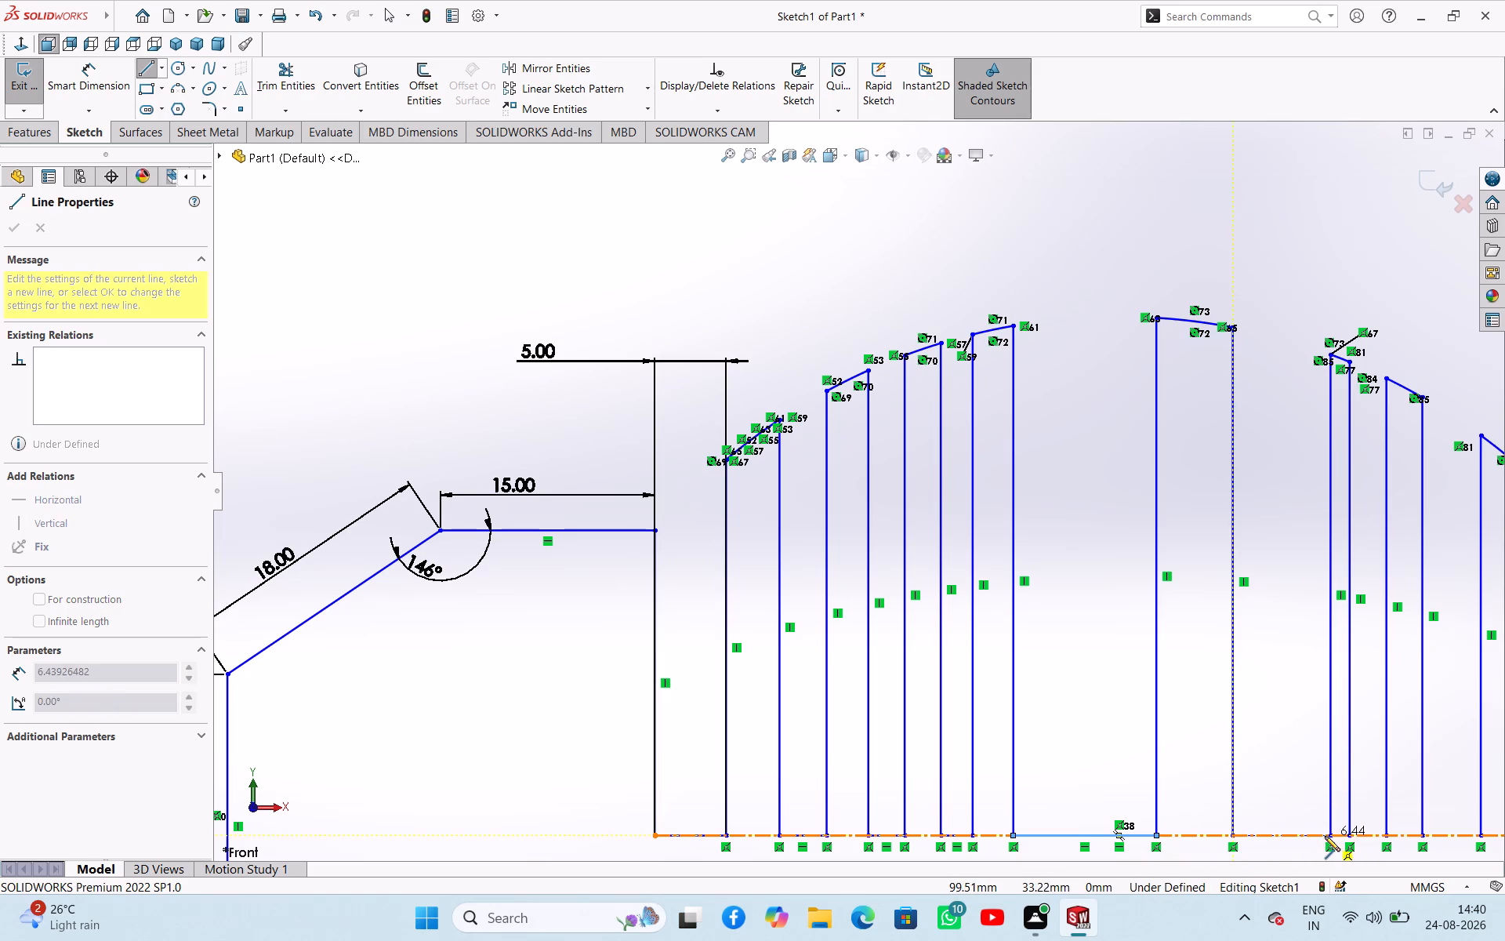
pyautogui.click(1329, 835)
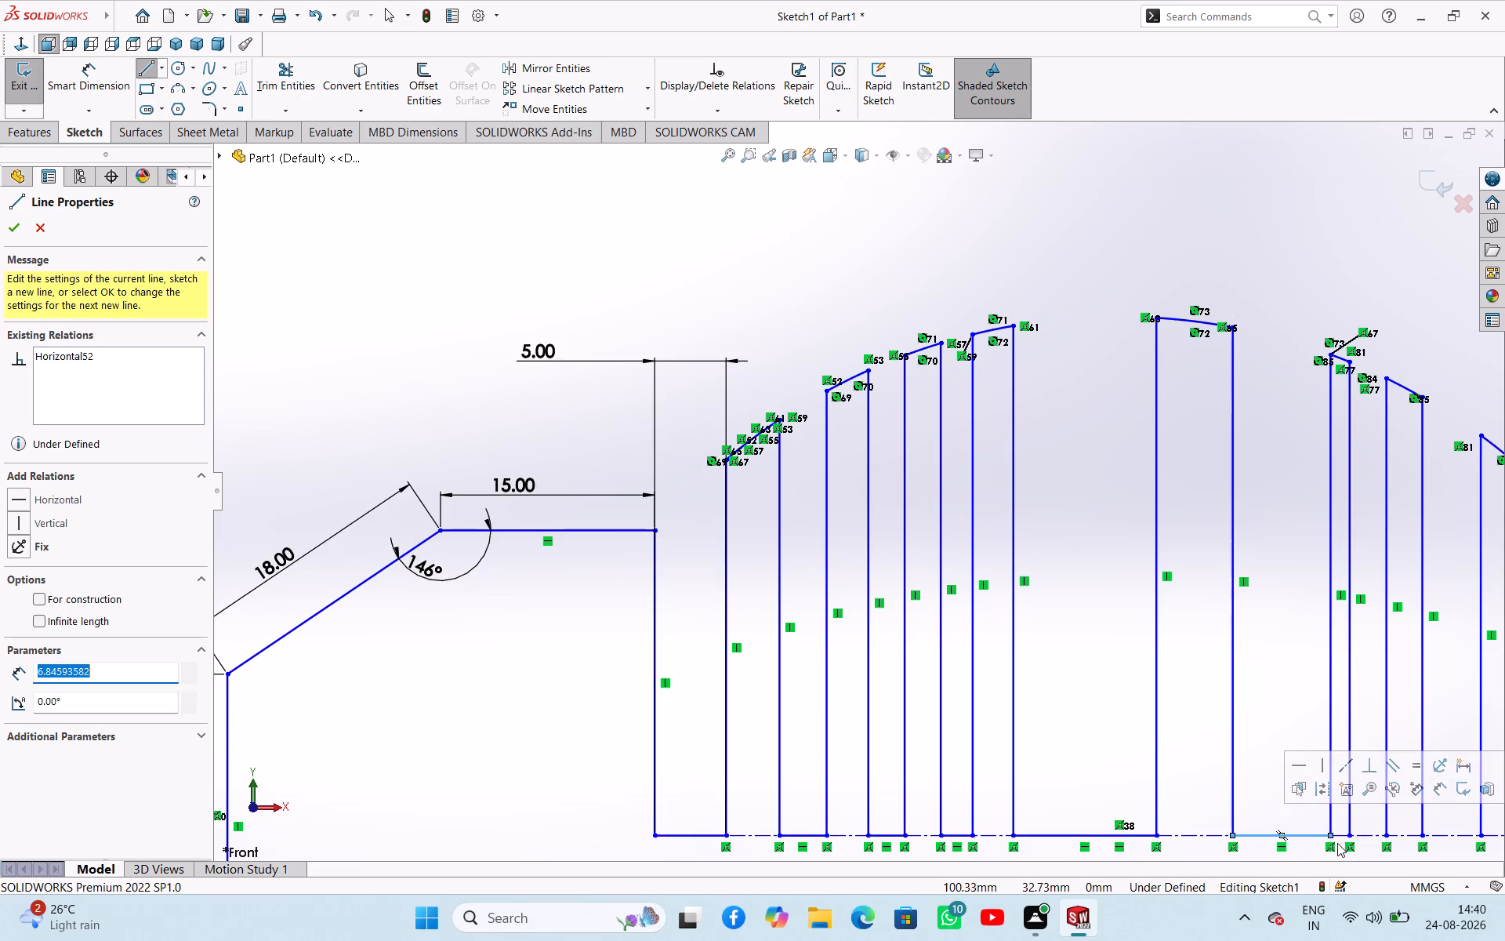
pyautogui.click(1347, 836)
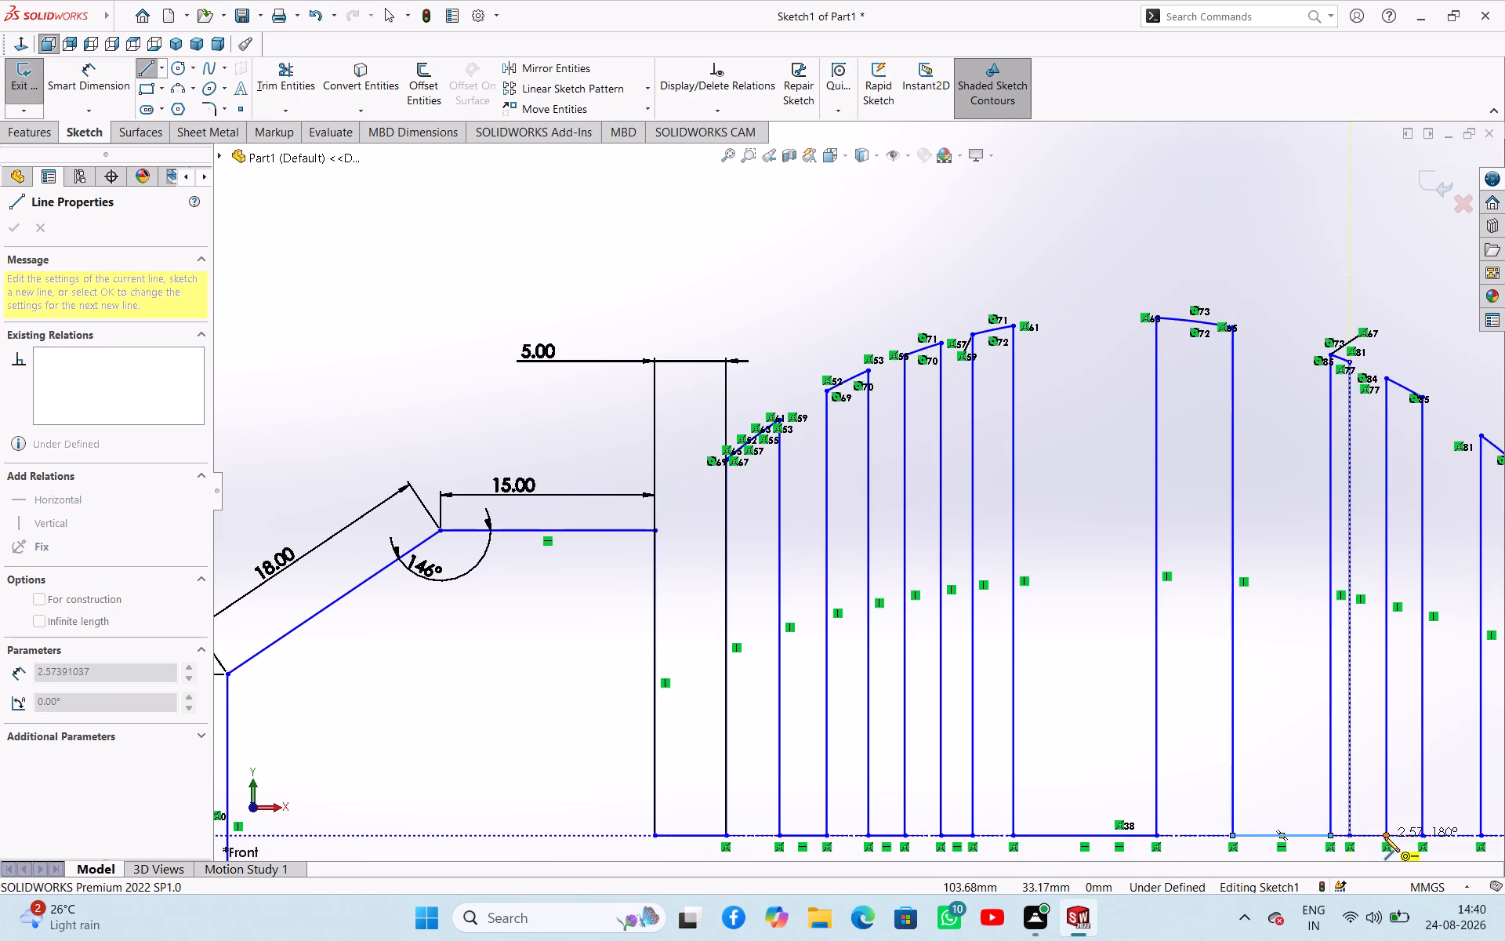
pyautogui.click(1384, 837)
pyautogui.click(1424, 832)
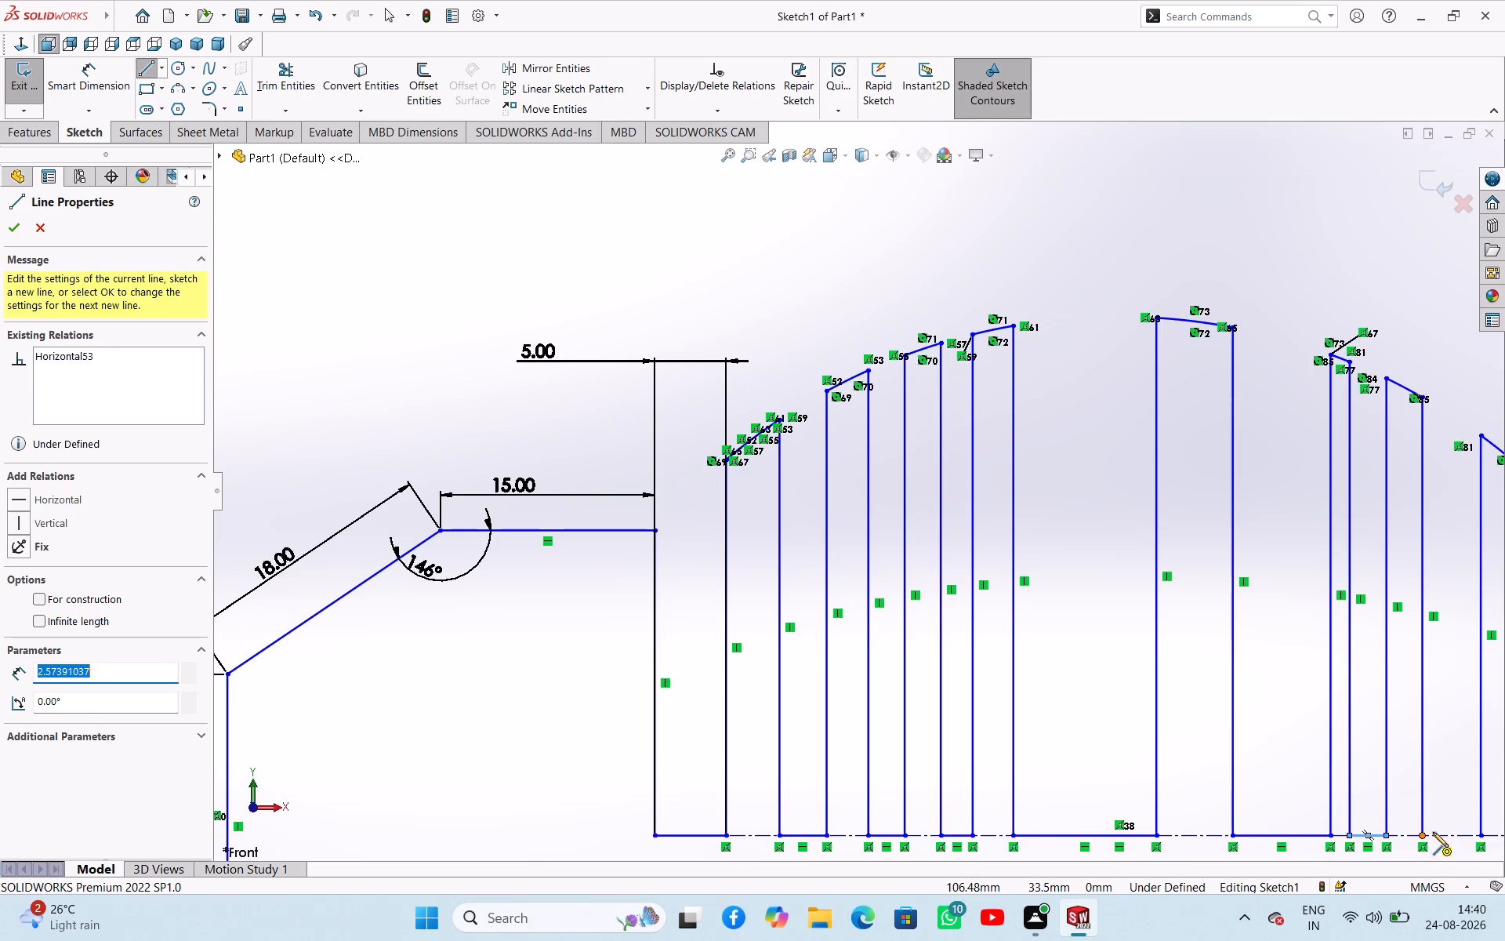
pyautogui.click(1479, 836)
pyautogui.scroll(3, 1369, 787)
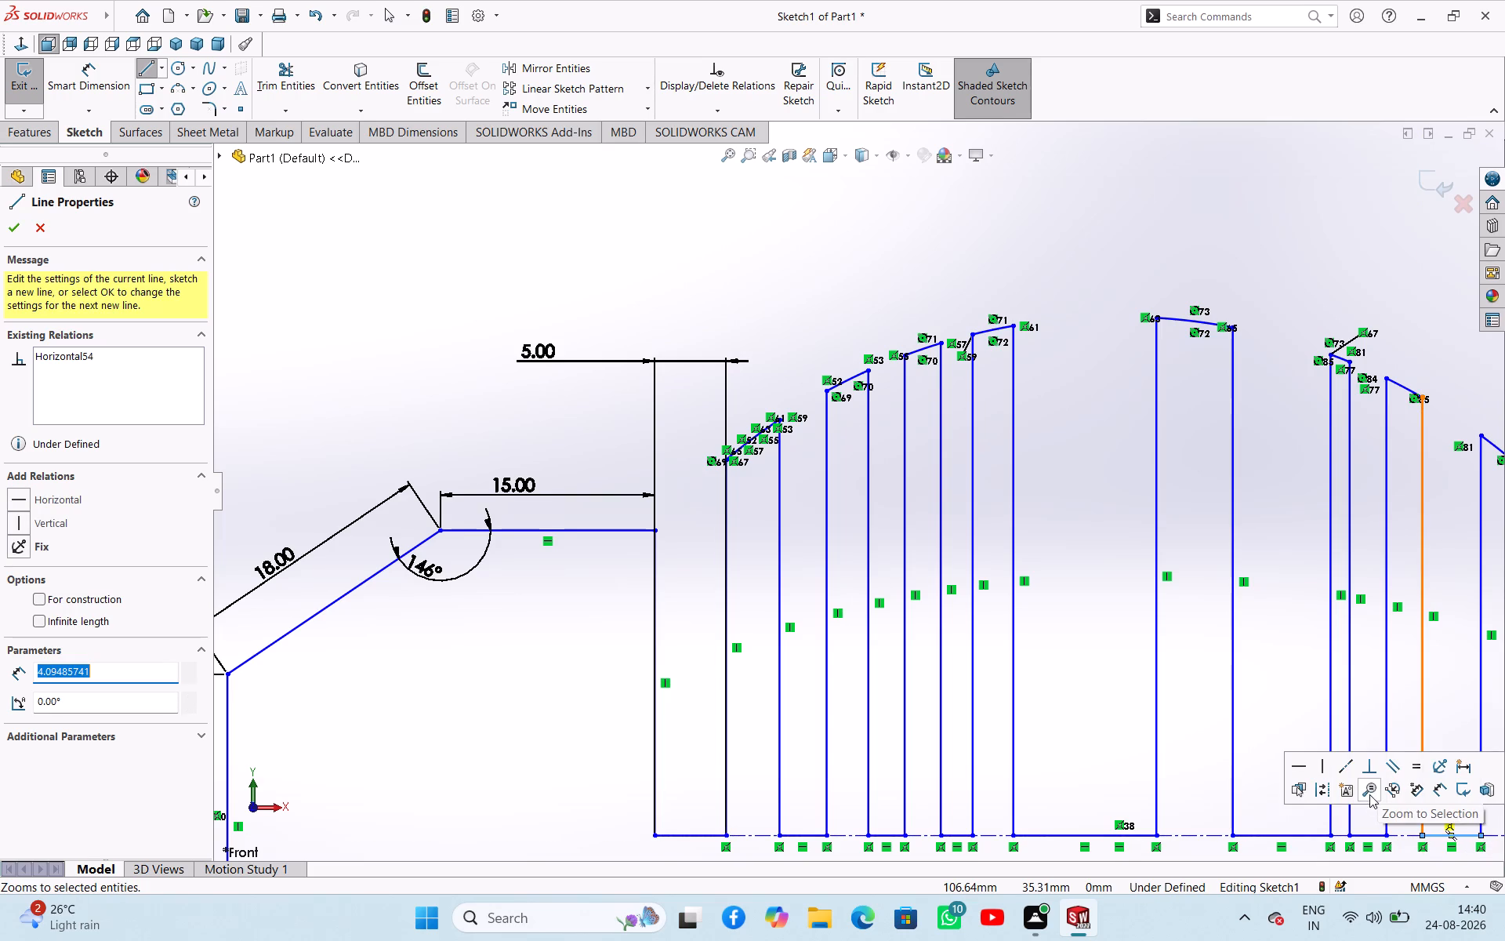
pyautogui.scroll(4, 1264, 648)
pyautogui.scroll(-2, 1202, 673)
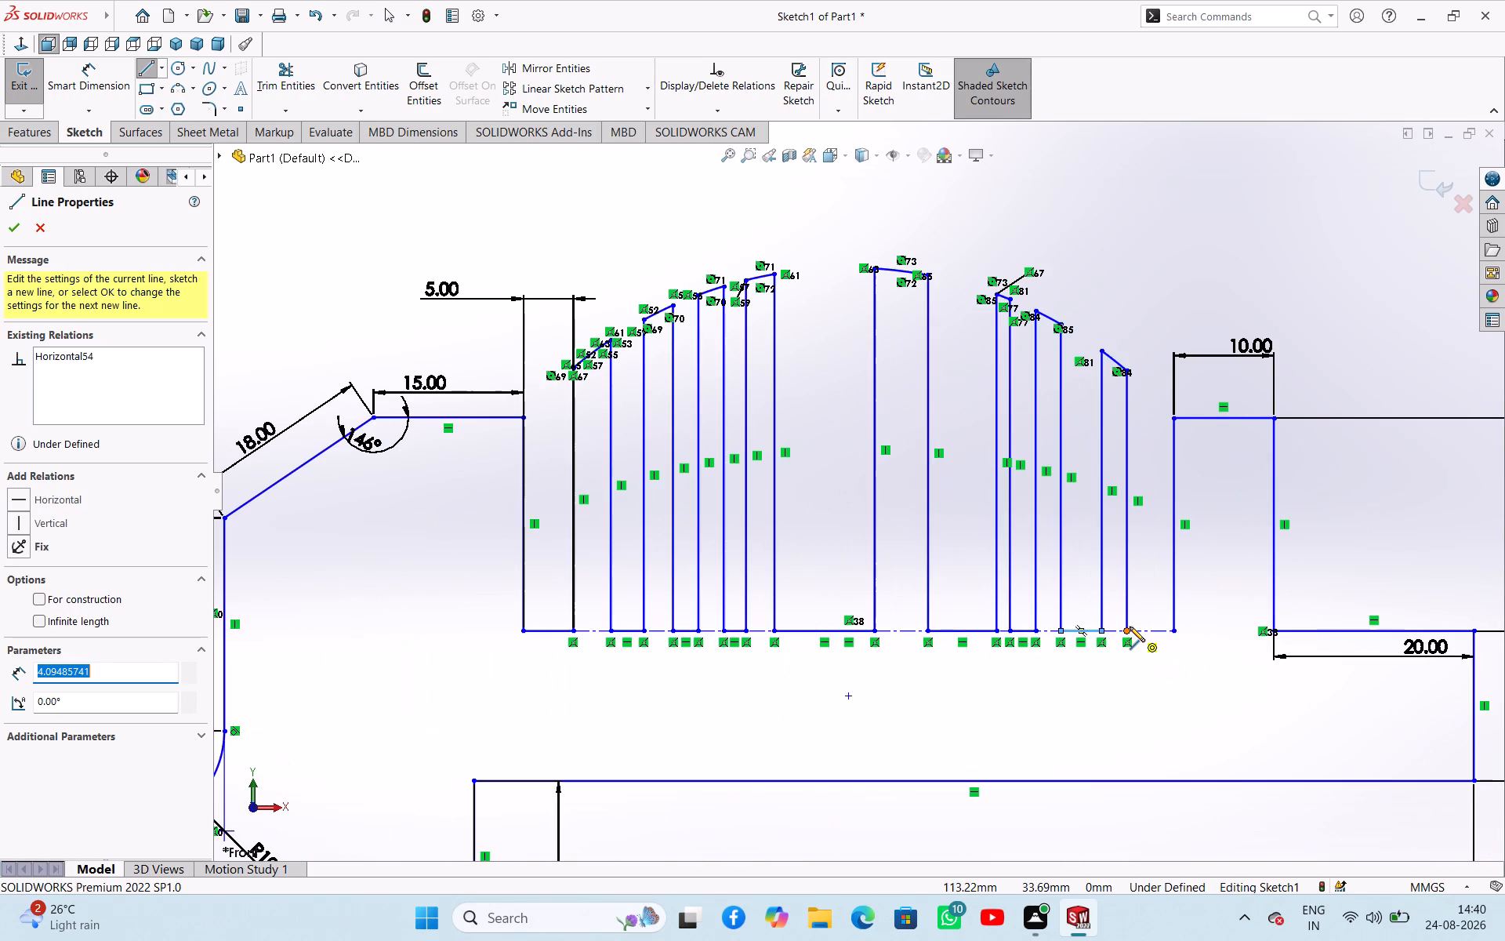
pyautogui.click(1130, 627)
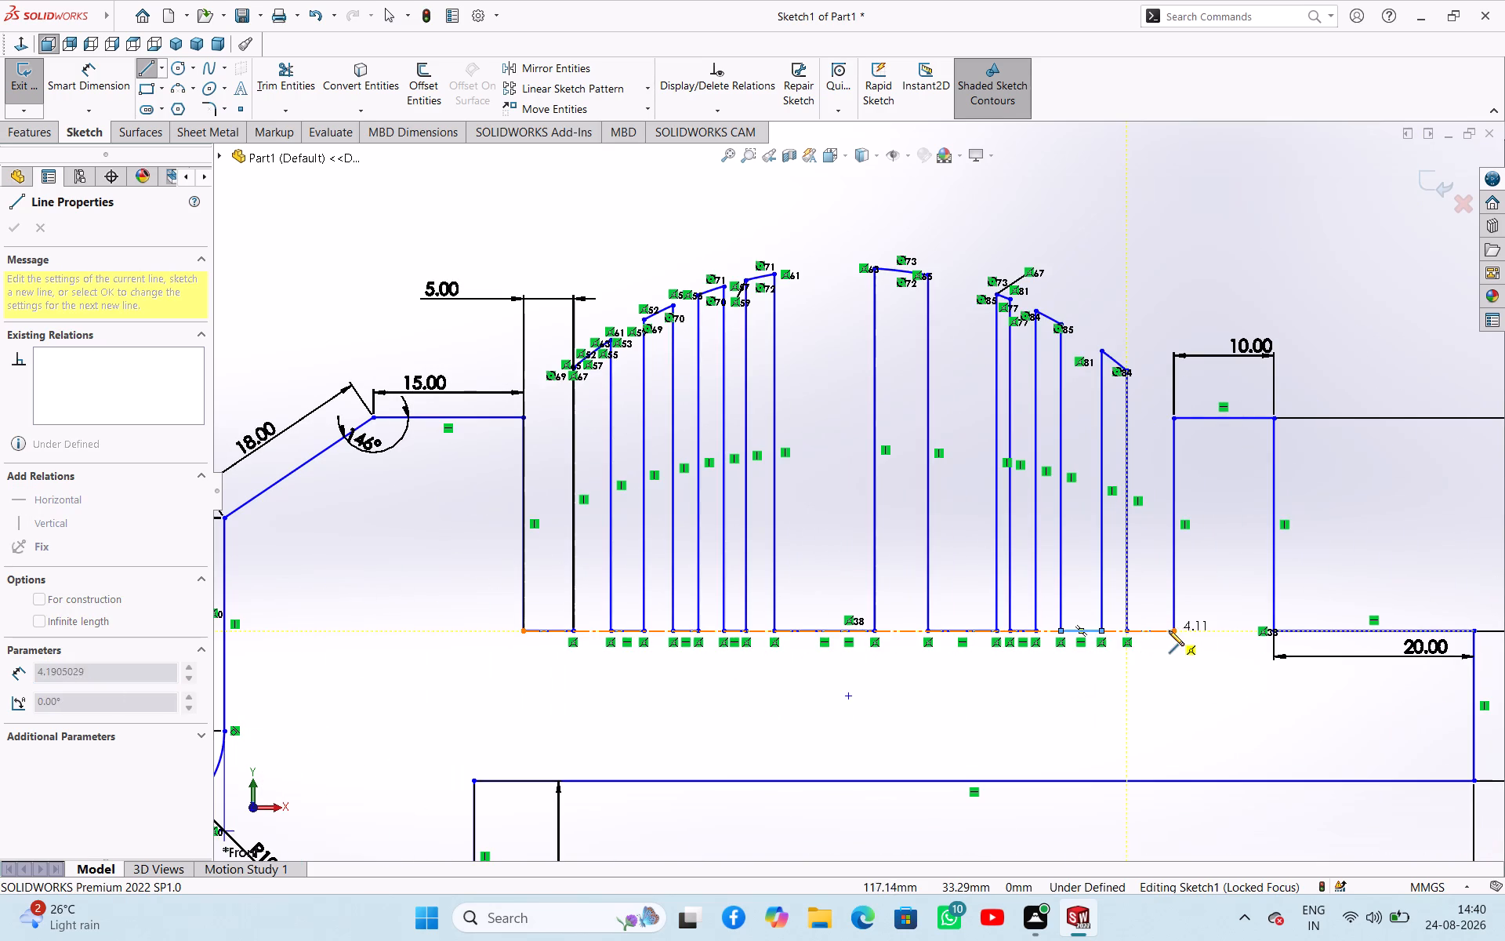
pyautogui.click(1172, 630)
pyautogui.rightClick(1172, 667)
pyautogui.click(1191, 683)
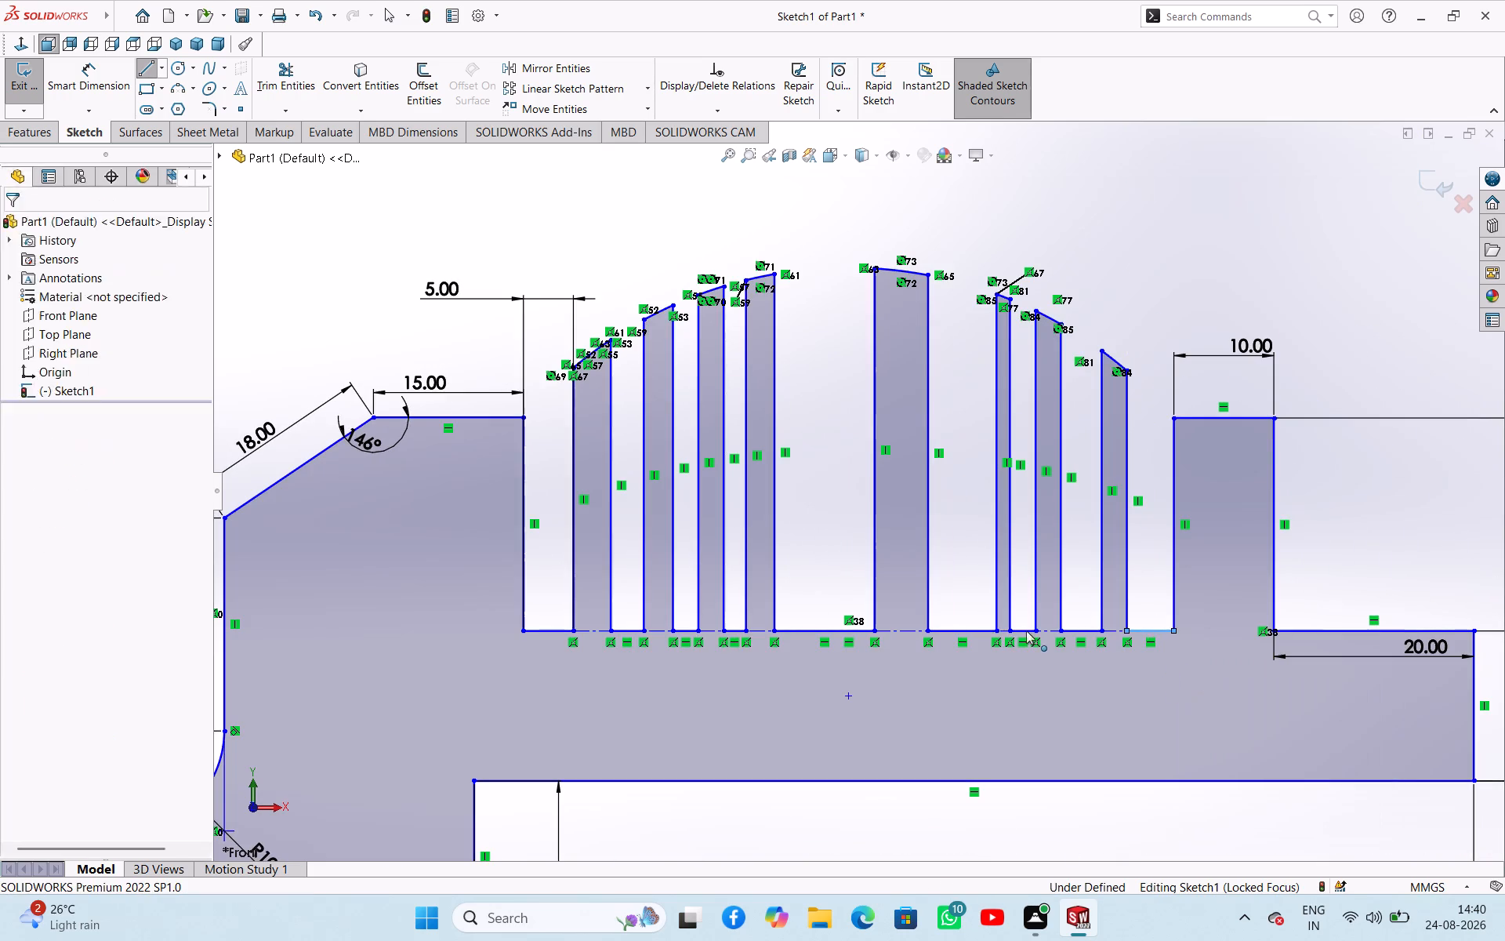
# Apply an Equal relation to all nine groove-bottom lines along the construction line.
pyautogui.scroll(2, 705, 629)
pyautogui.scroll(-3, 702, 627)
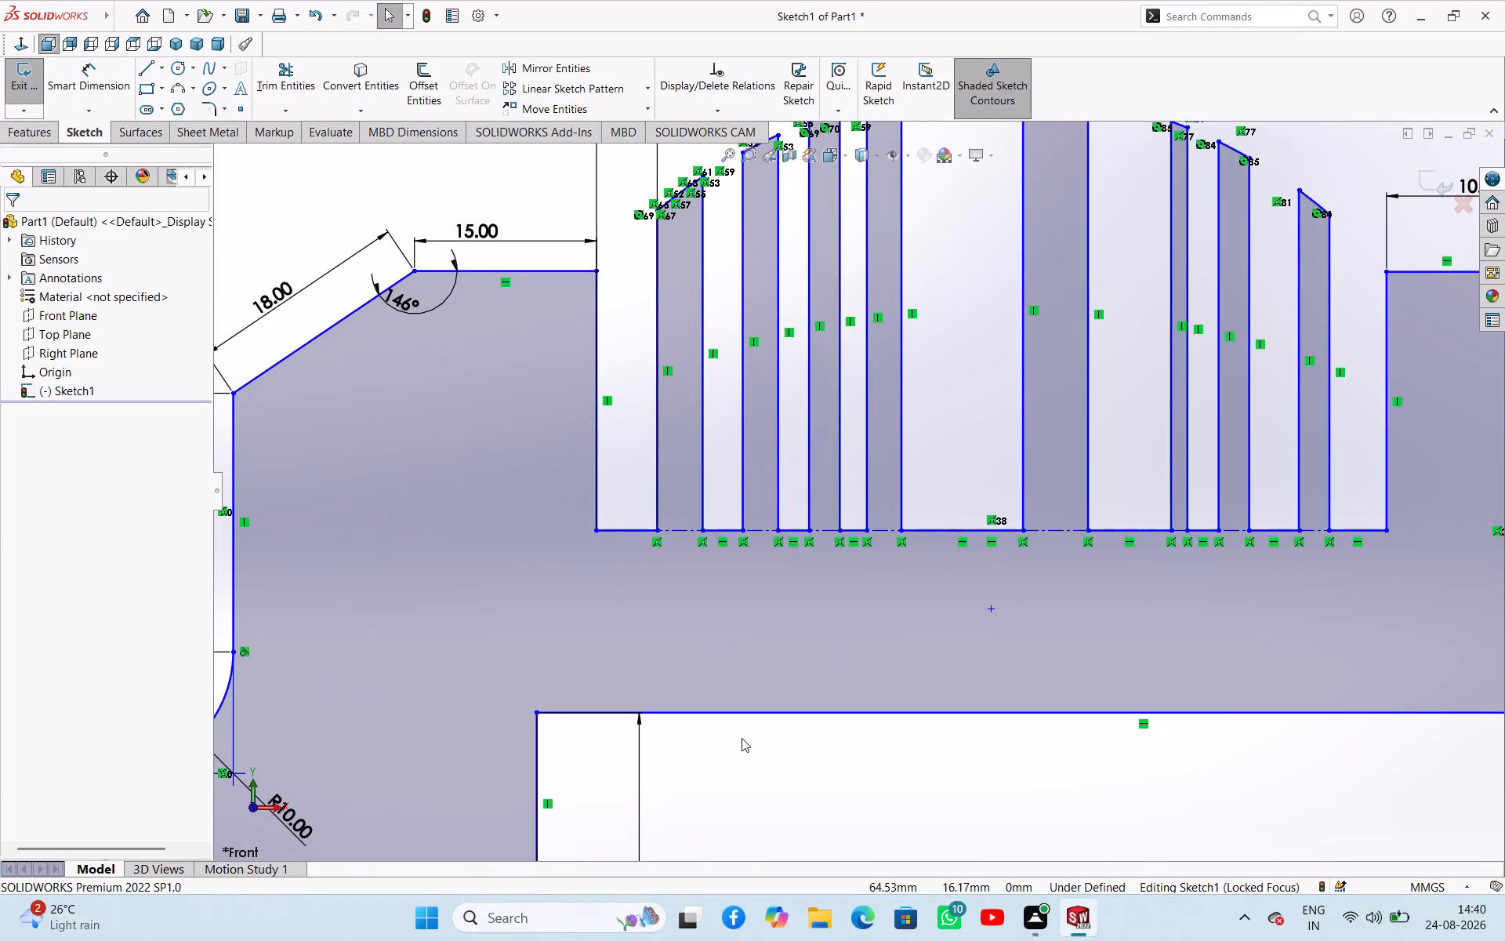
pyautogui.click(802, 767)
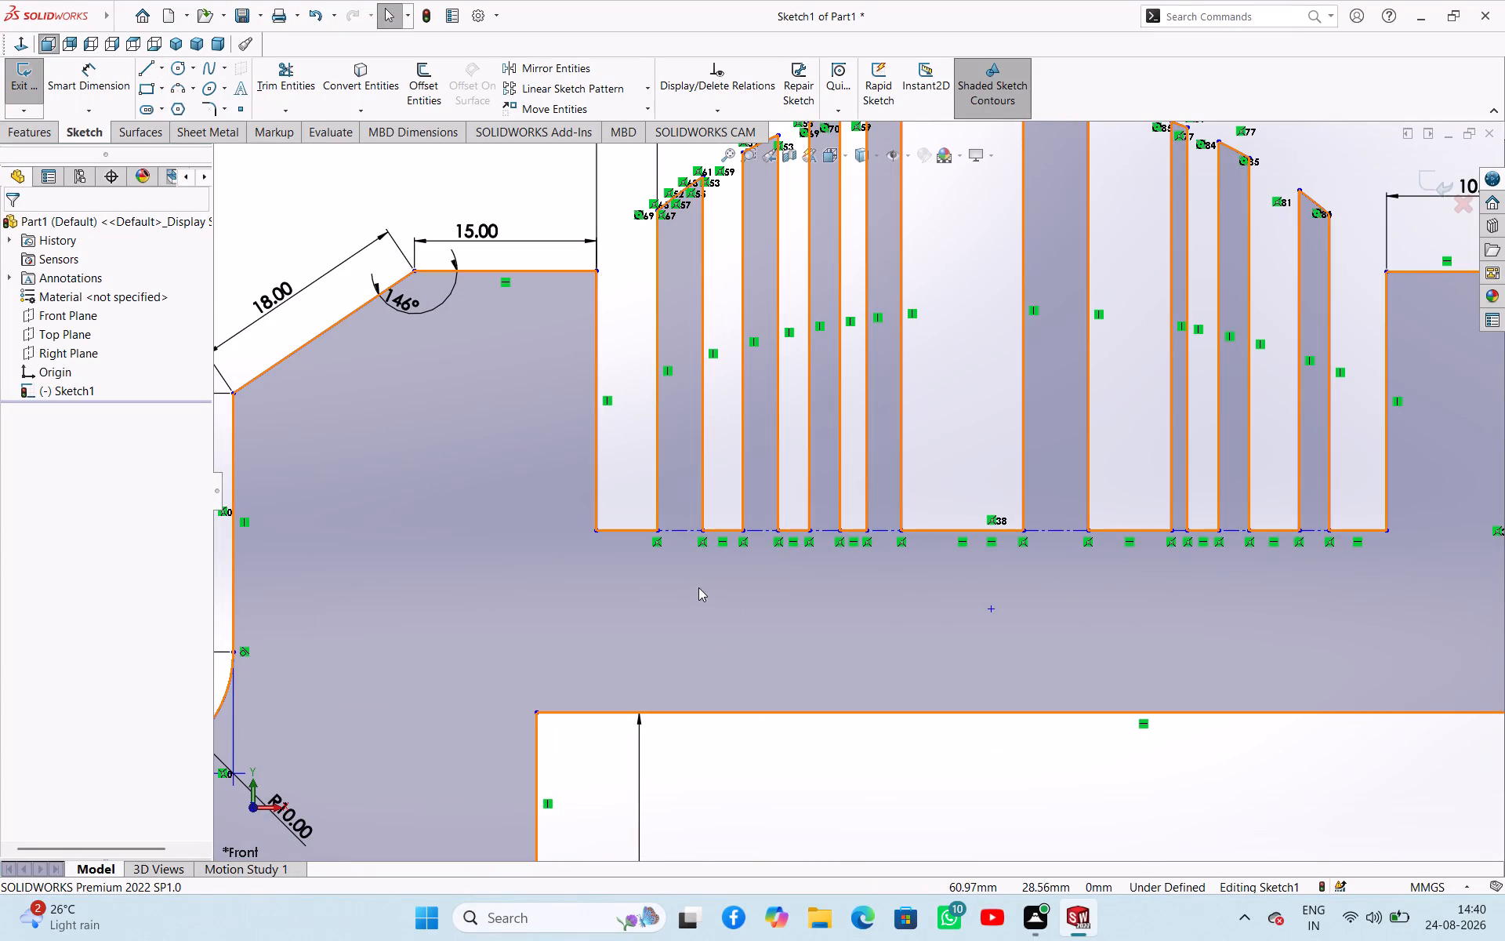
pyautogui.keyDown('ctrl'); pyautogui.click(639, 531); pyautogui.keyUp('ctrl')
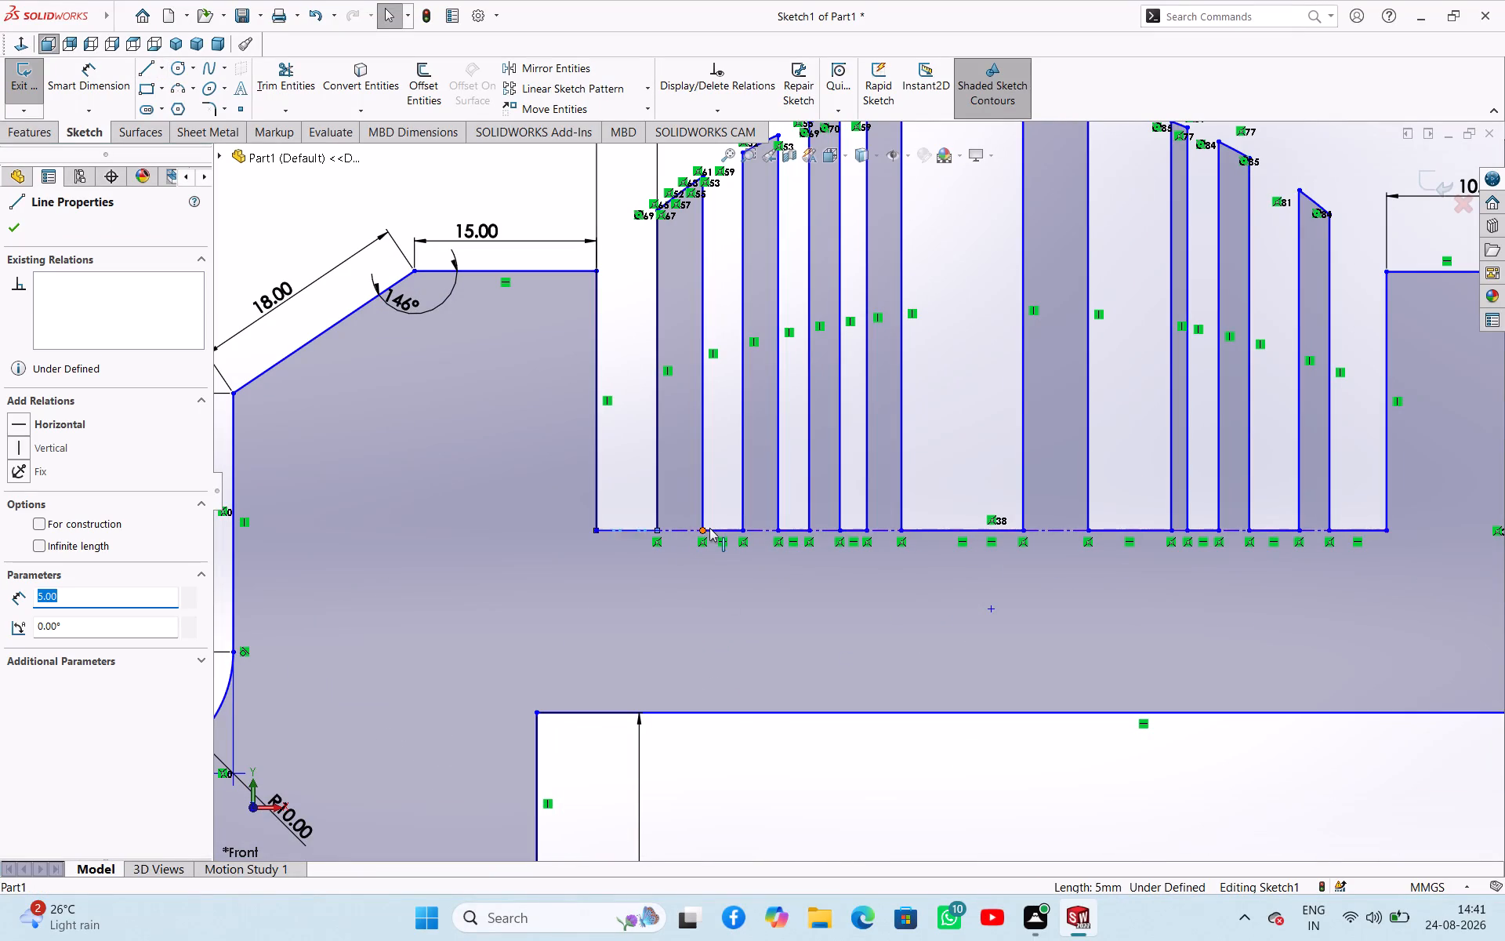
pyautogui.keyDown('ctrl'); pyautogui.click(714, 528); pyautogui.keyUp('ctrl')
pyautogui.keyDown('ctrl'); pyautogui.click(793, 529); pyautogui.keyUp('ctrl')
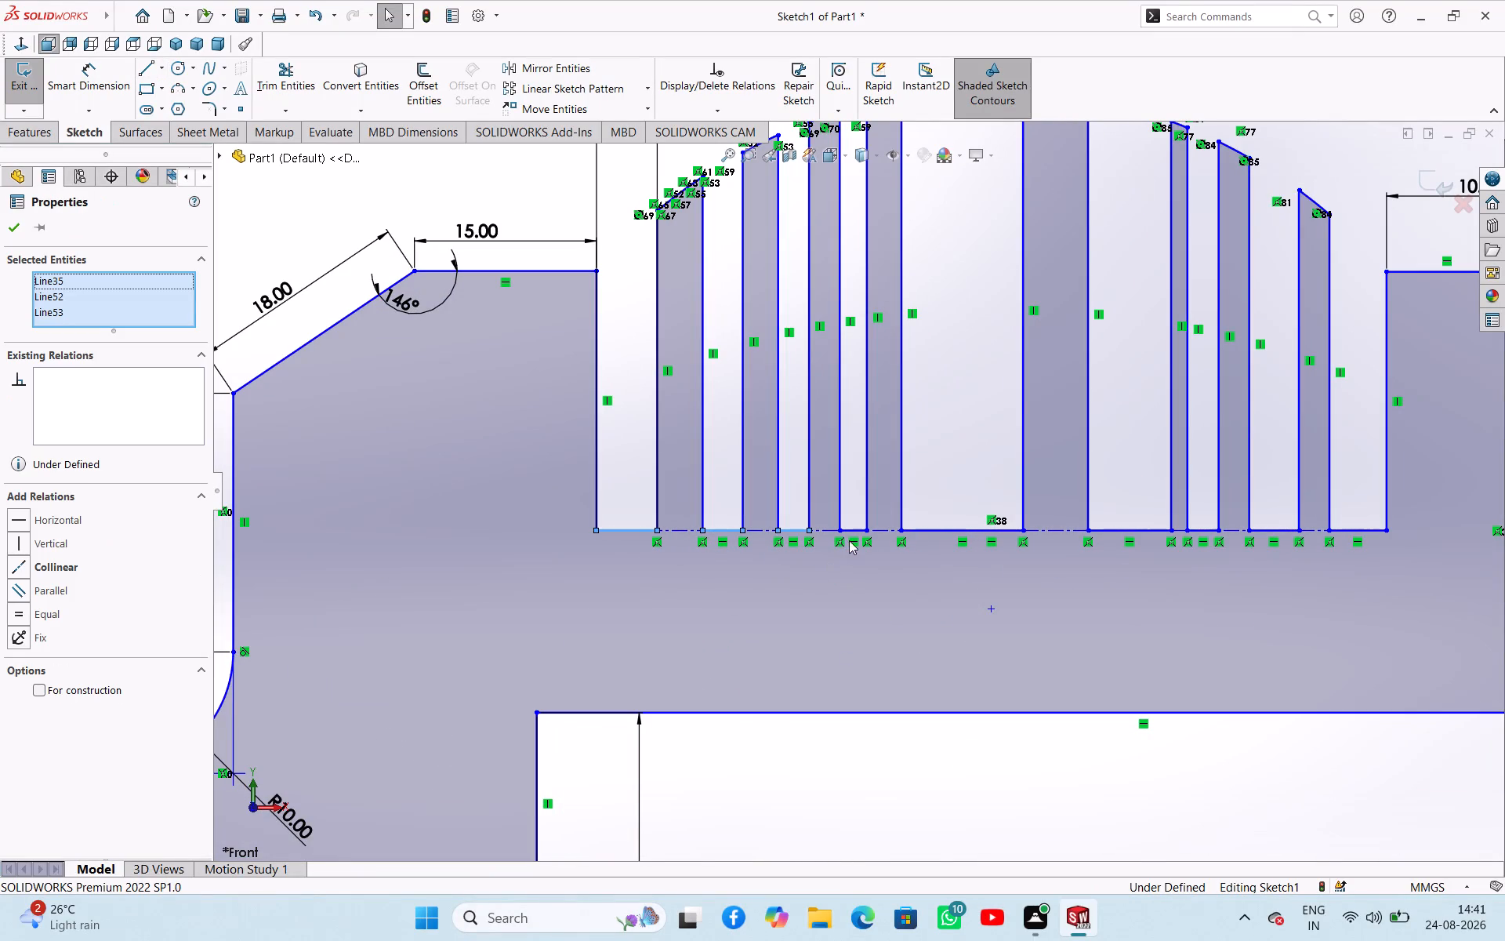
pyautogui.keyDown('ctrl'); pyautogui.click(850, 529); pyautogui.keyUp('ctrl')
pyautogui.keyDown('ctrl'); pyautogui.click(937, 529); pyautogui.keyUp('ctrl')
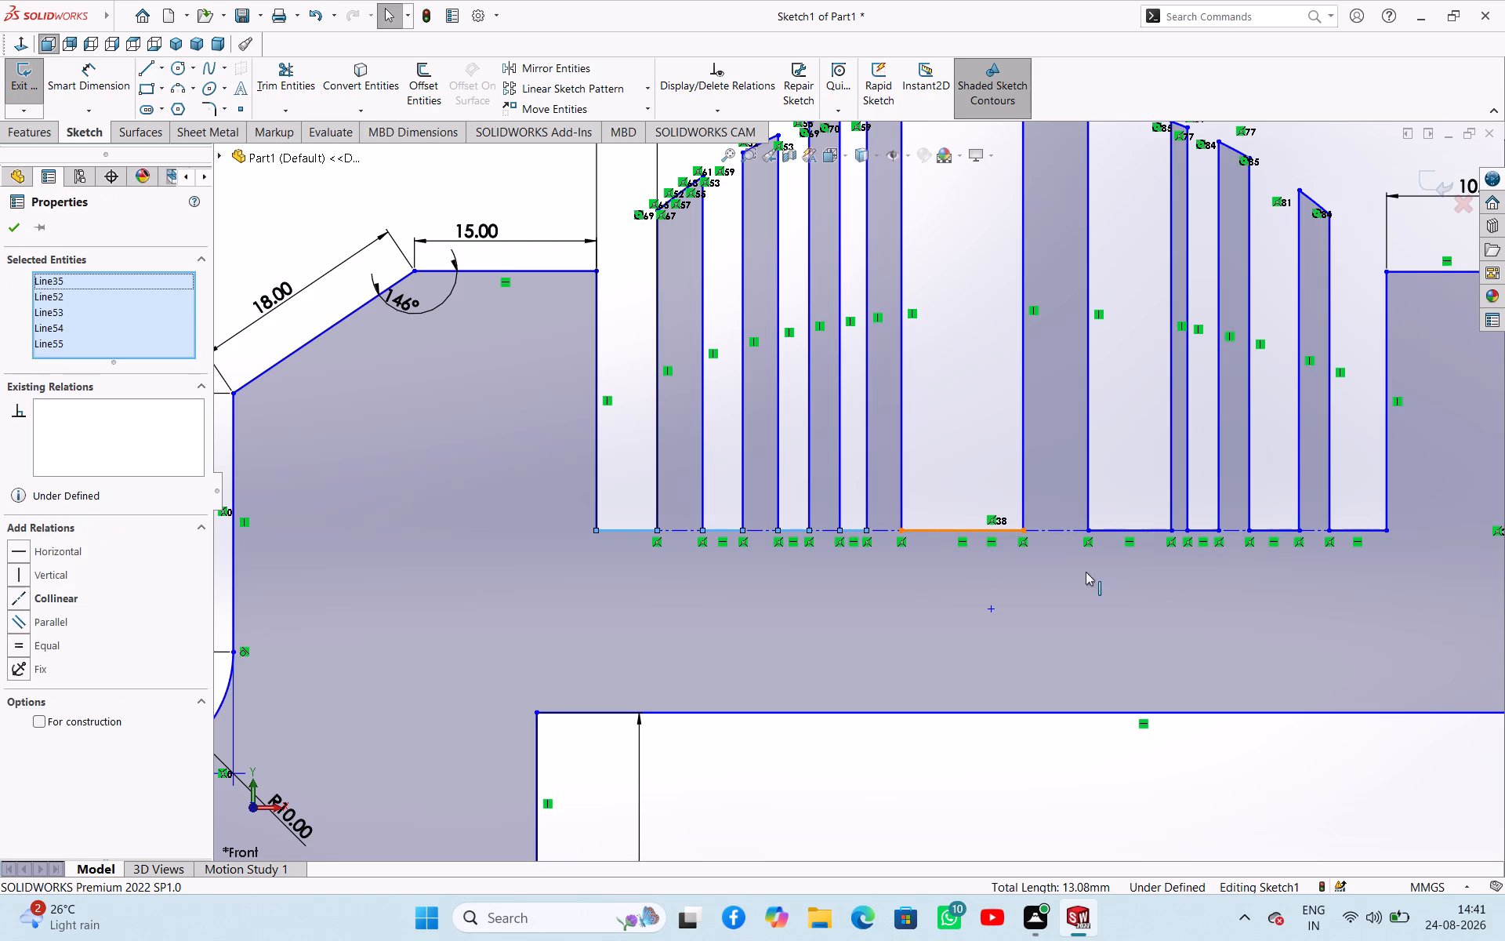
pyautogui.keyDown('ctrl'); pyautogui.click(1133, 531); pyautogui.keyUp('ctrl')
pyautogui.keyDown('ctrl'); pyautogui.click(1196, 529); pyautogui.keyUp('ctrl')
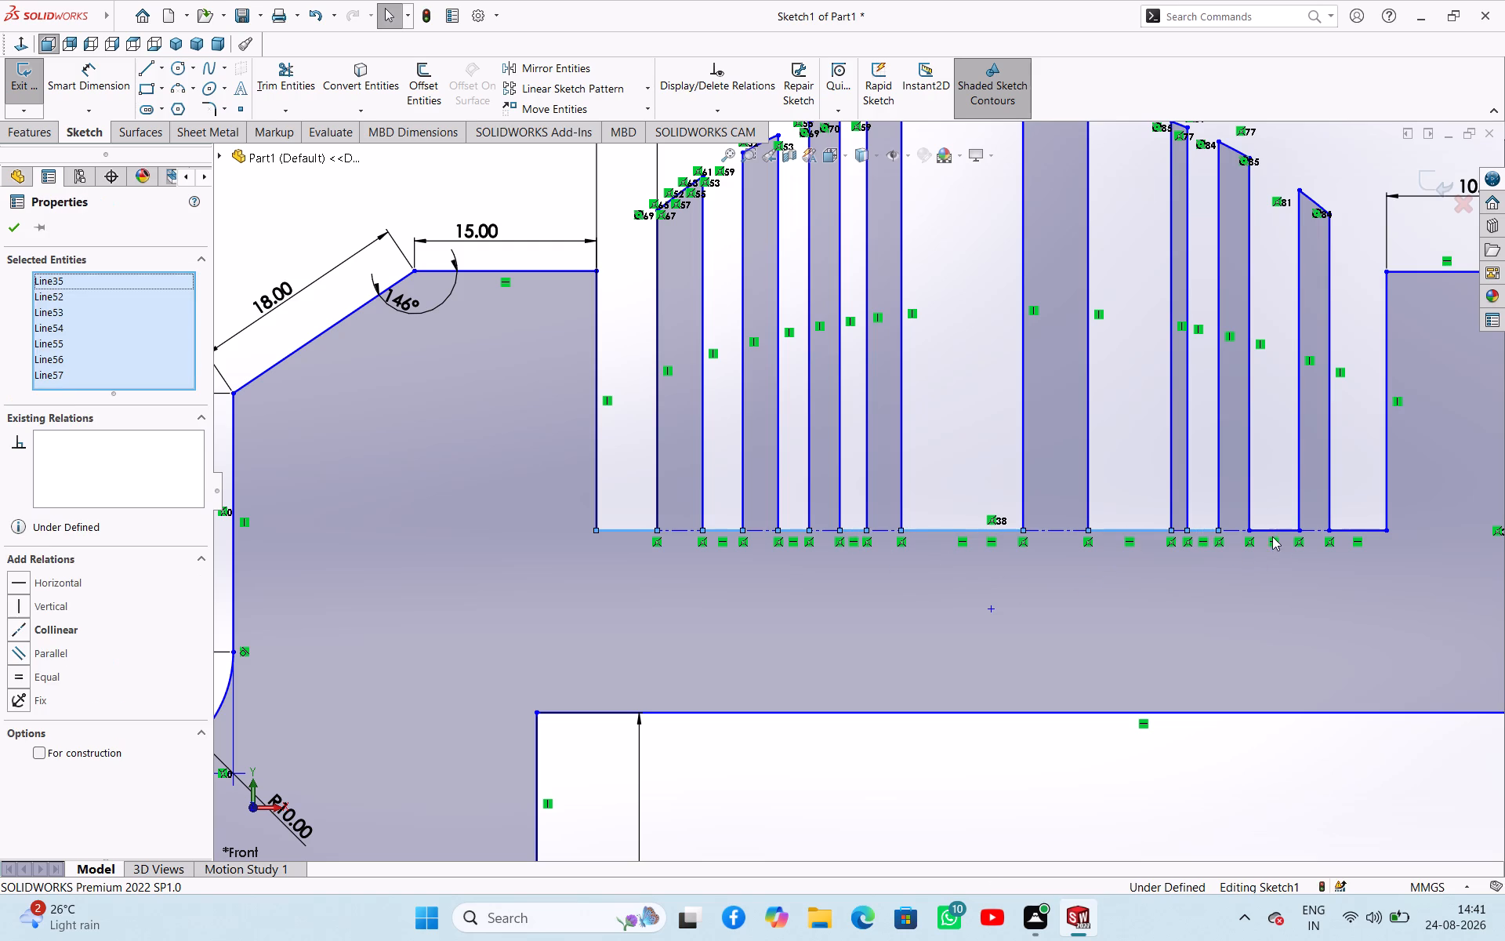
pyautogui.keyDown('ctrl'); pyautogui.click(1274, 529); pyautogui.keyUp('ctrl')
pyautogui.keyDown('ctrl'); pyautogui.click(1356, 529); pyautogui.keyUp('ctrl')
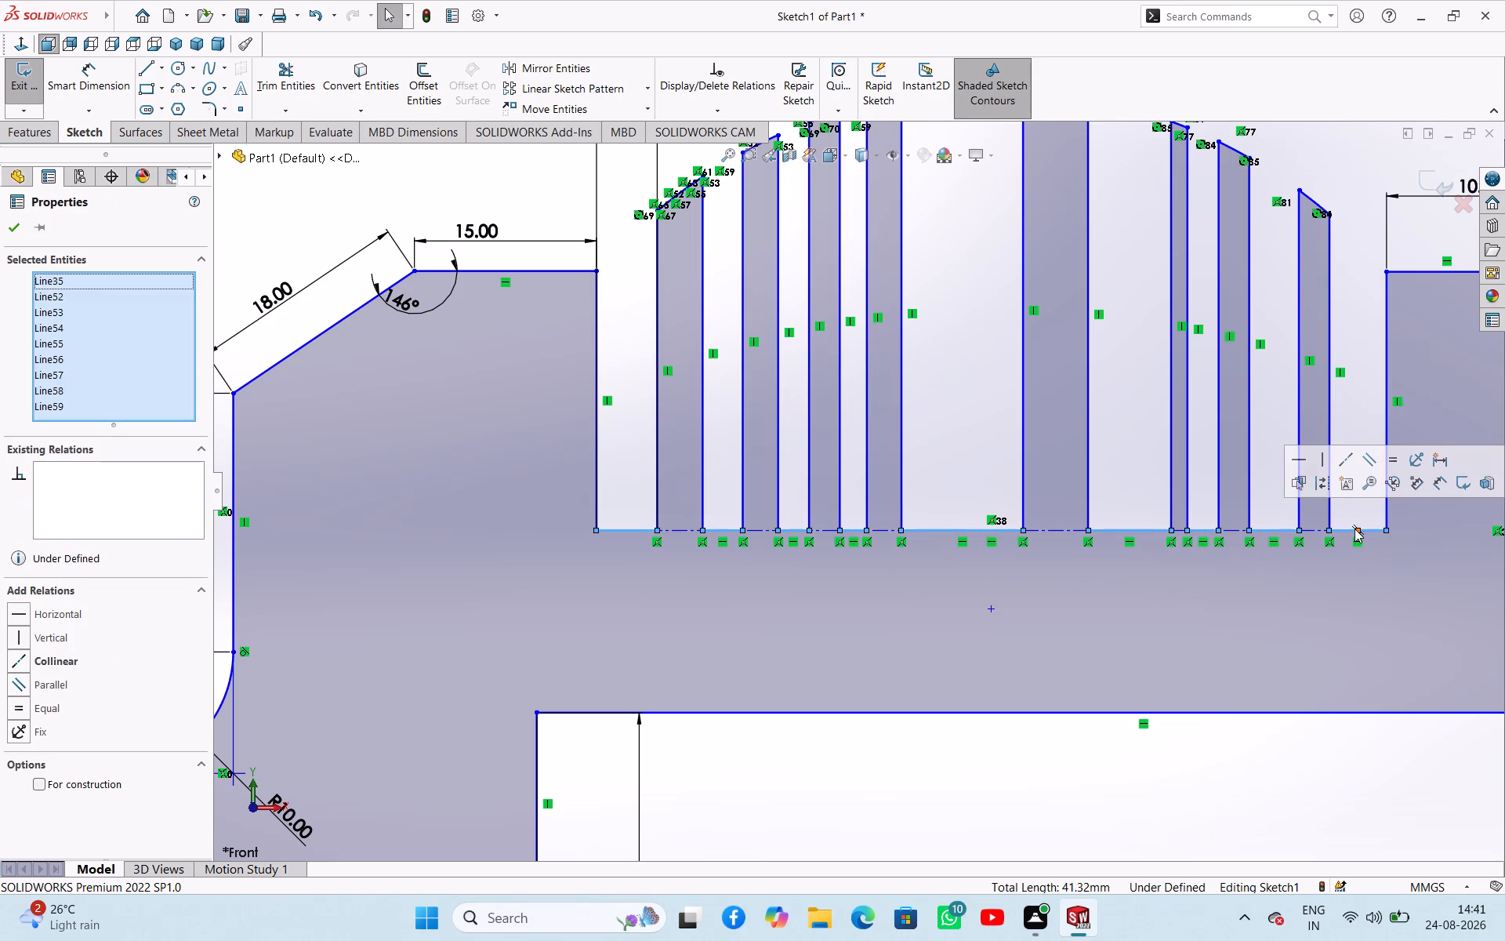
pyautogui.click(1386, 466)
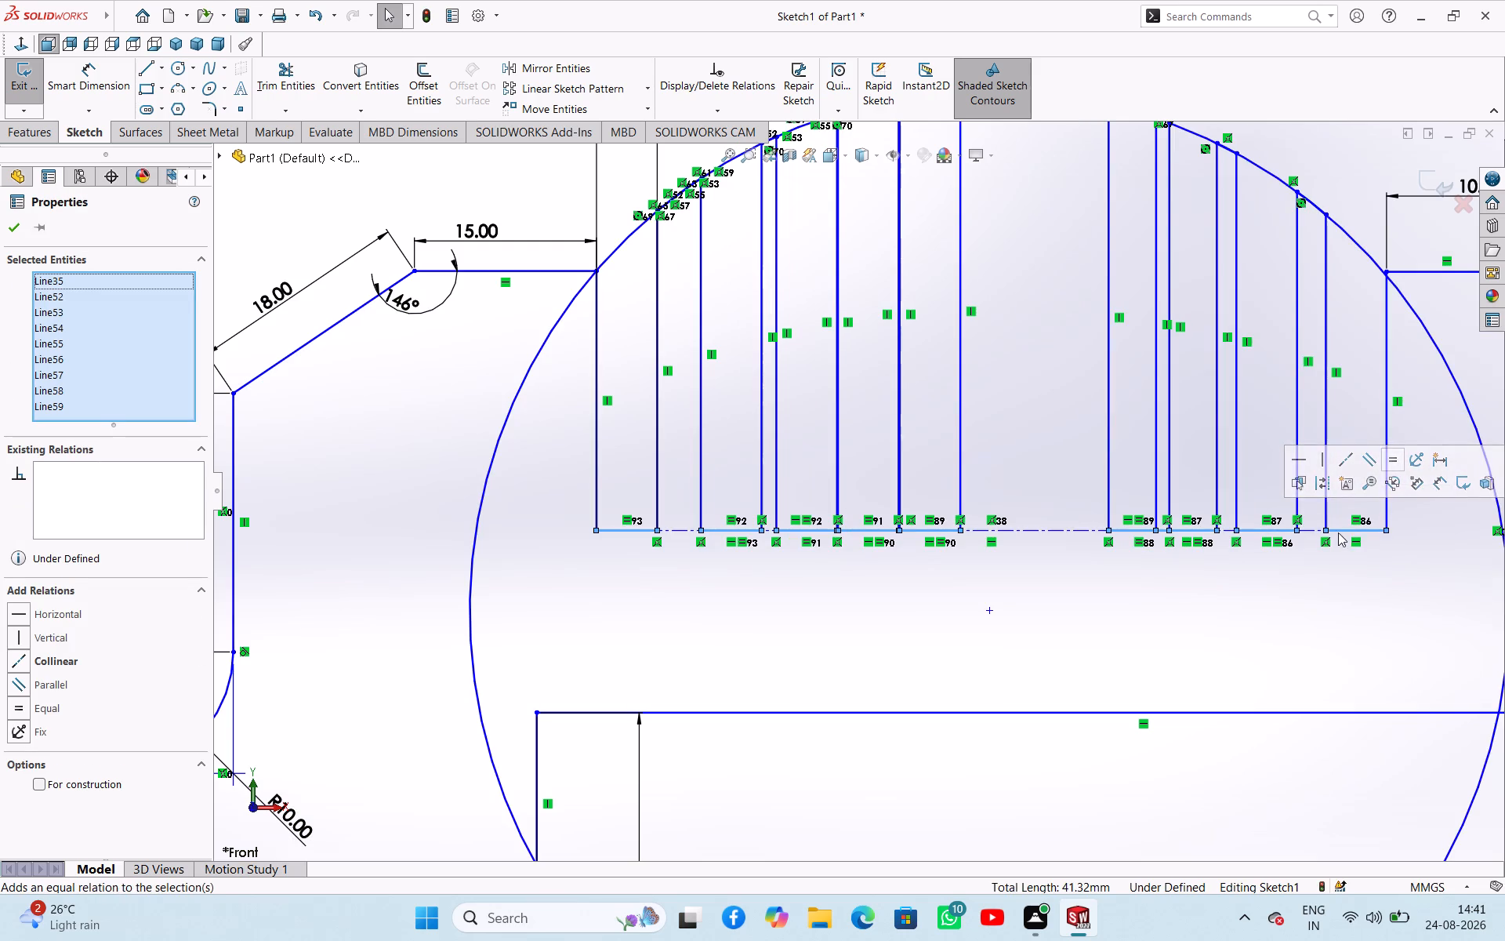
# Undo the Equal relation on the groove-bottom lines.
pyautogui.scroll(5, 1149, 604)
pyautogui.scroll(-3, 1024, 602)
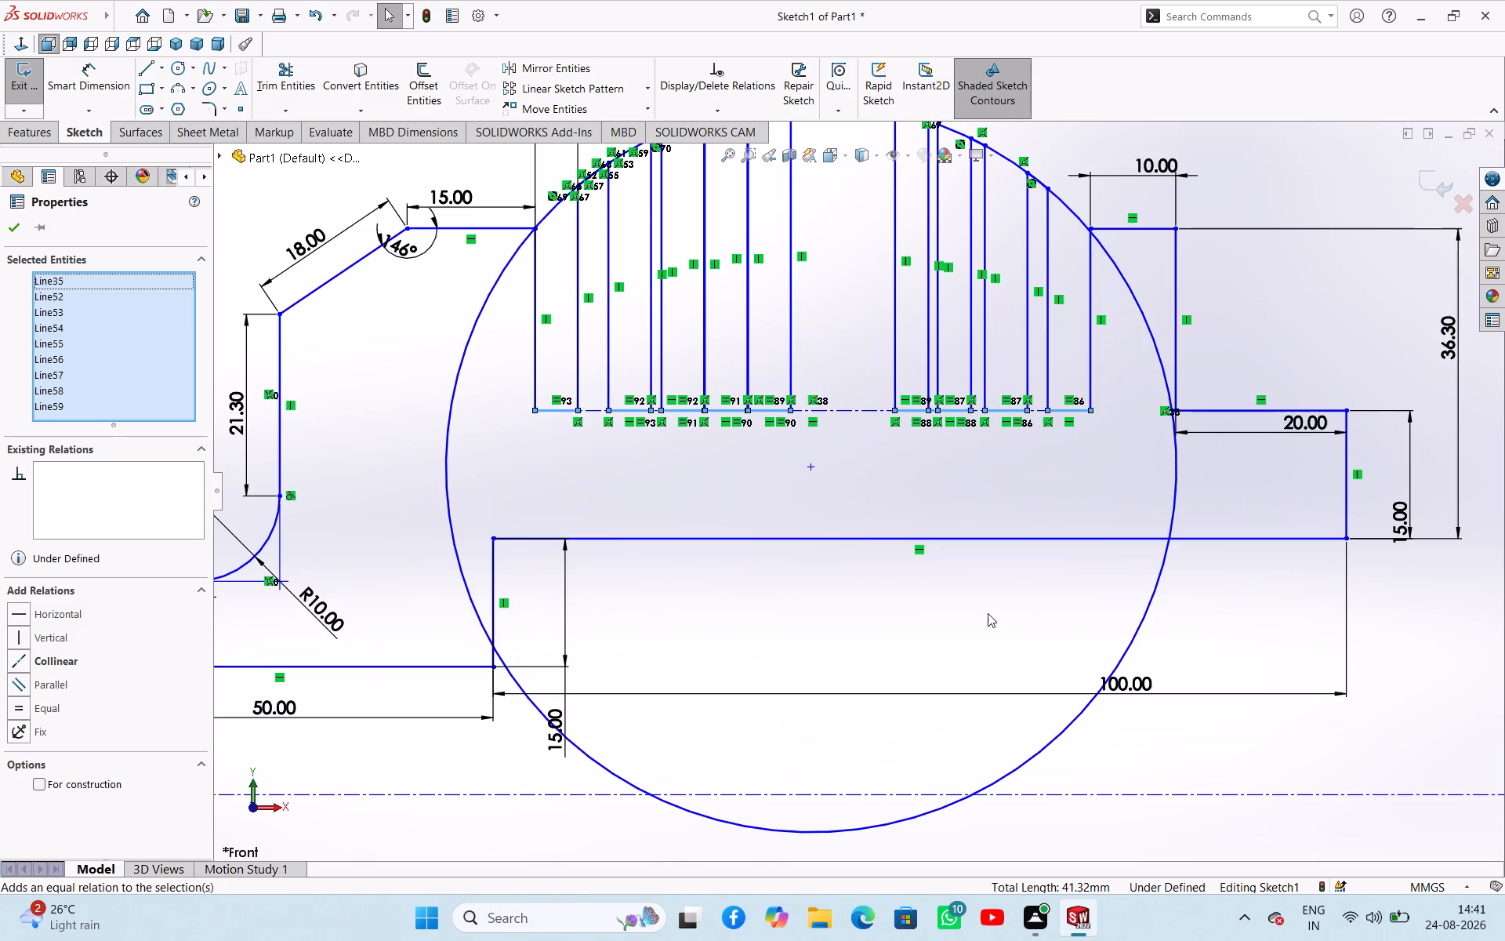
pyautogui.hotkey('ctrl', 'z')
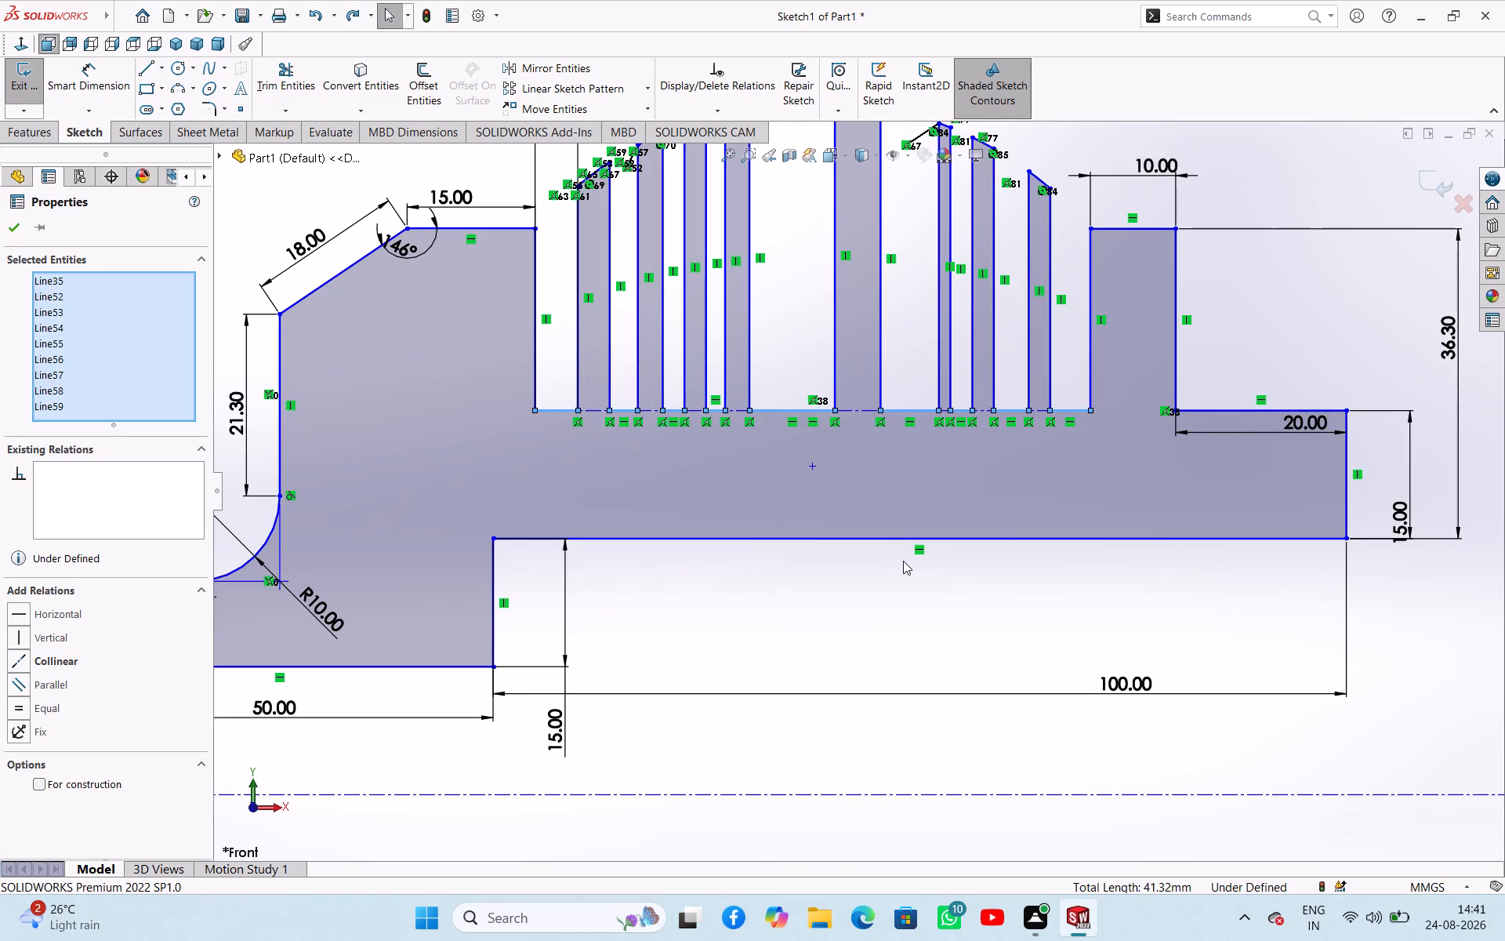
# Dimension the width of the first ascending fin beside the 5 mm groove at 2.5 mm.
pyautogui.scroll(-2, 789, 480)
pyautogui.scroll(3, 755, 462)
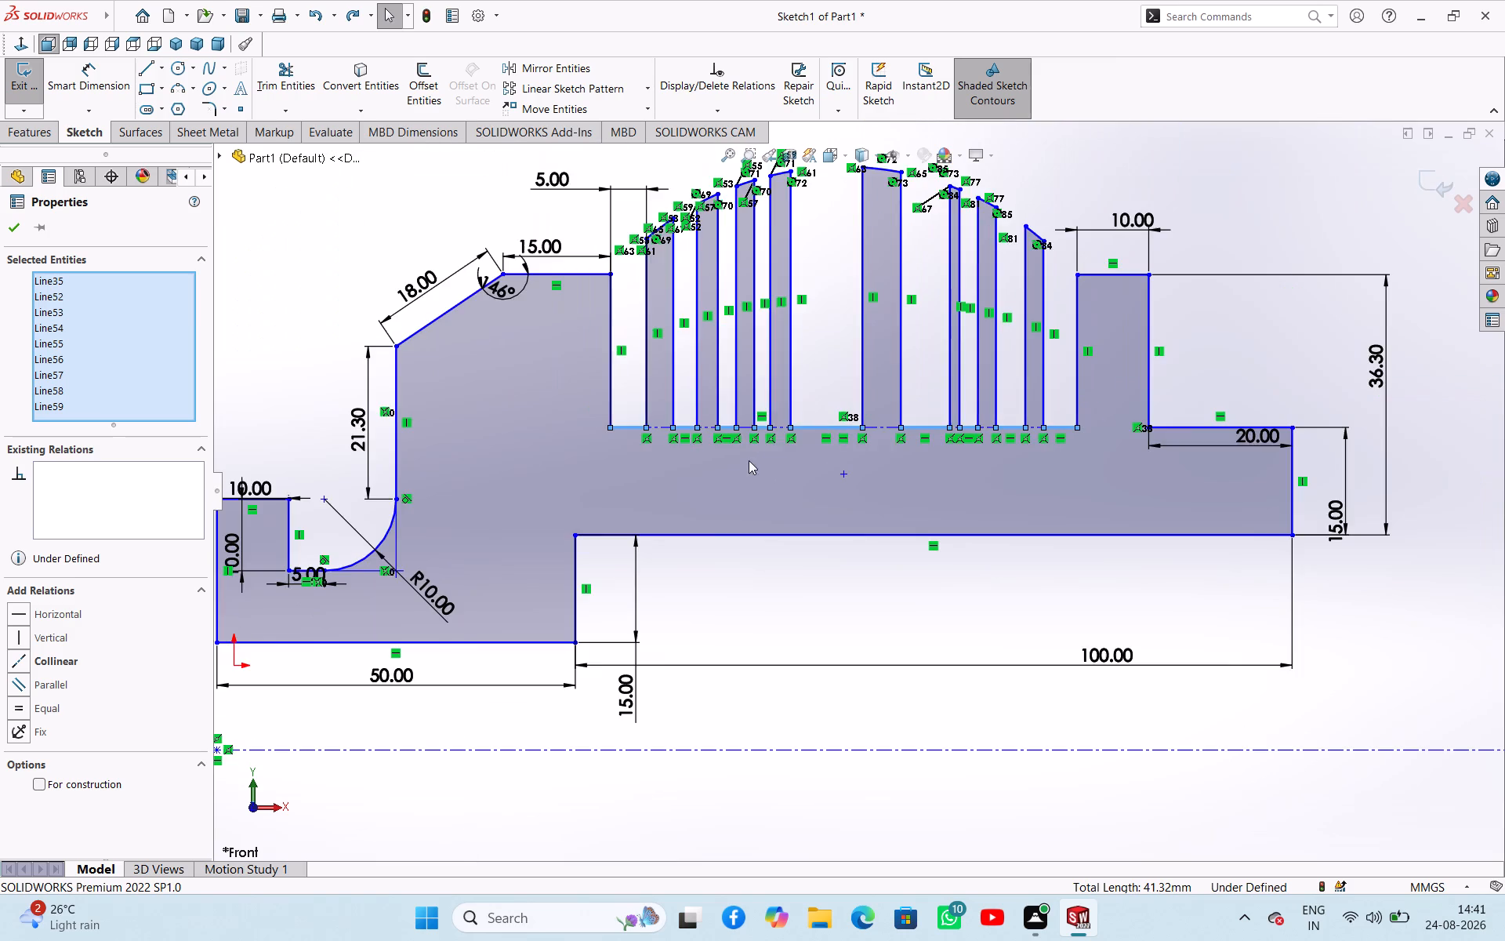
pyautogui.scroll(1, 743, 455)
pyautogui.scroll(-6, 702, 319)
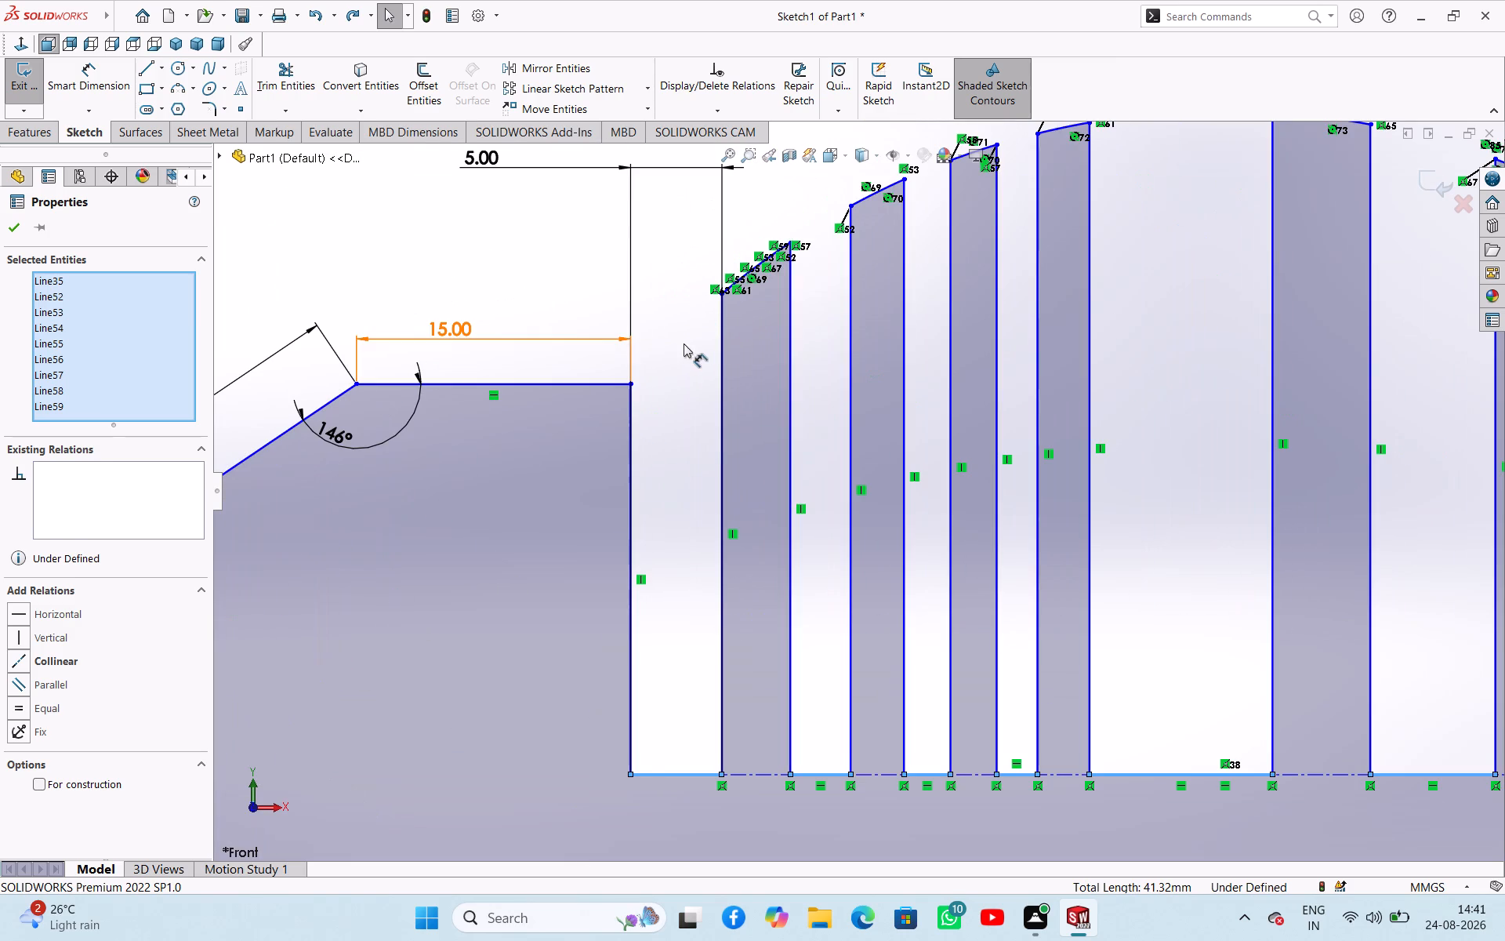
pyautogui.moveTo(684, 343); pyautogui.dragTo(671, 330, button='right')
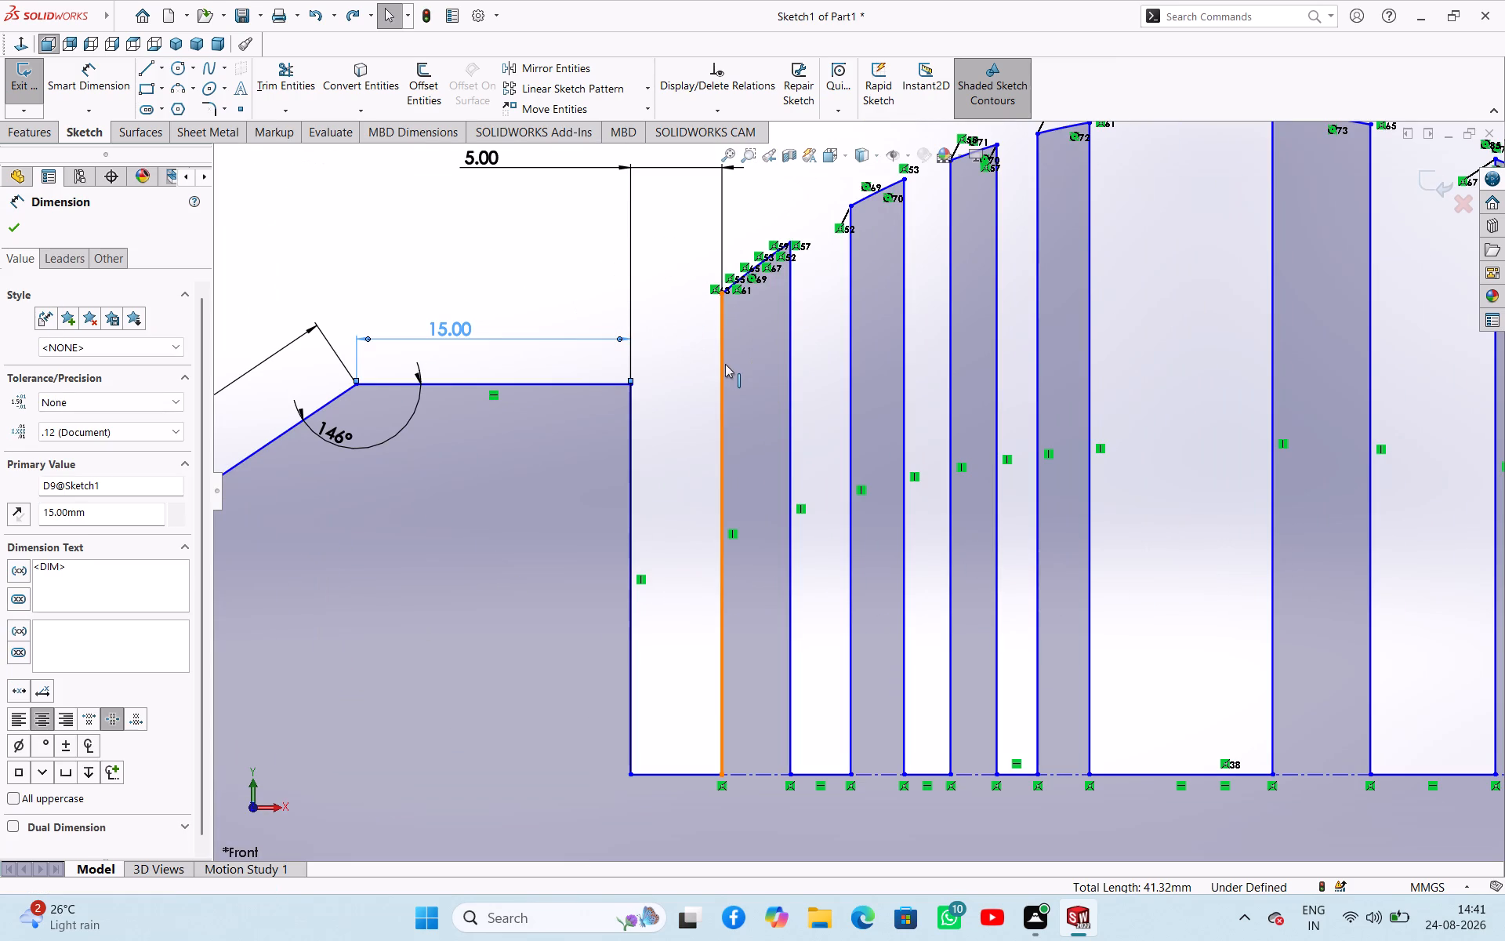
pyautogui.click(724, 365)
pyautogui.click(790, 376)
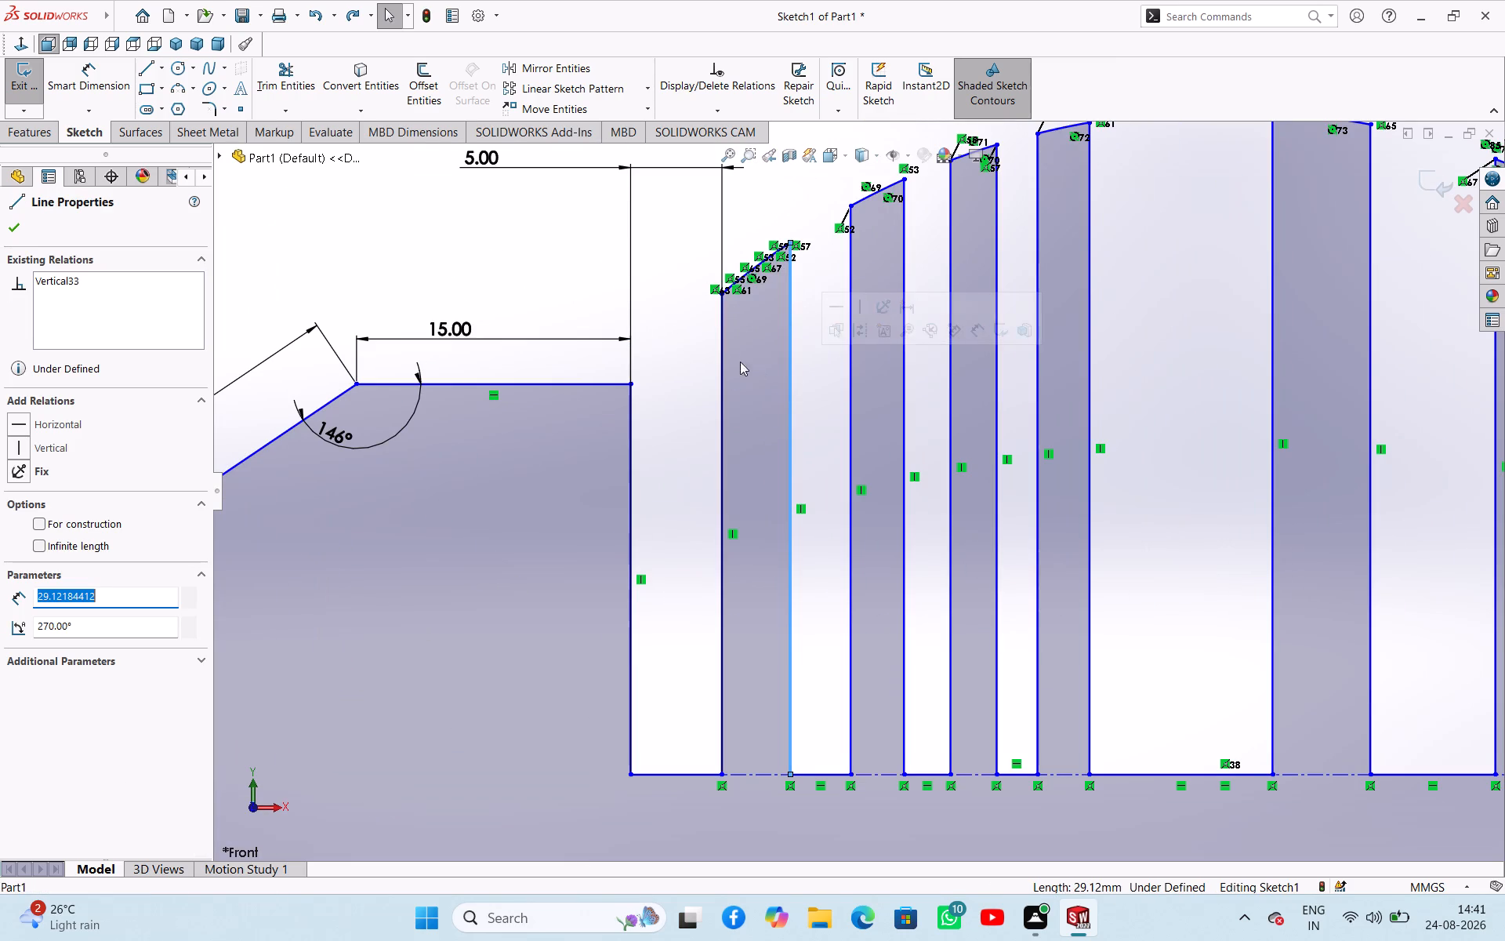
pyautogui.moveTo(671, 382); pyautogui.dragTo(655, 297, button='right')
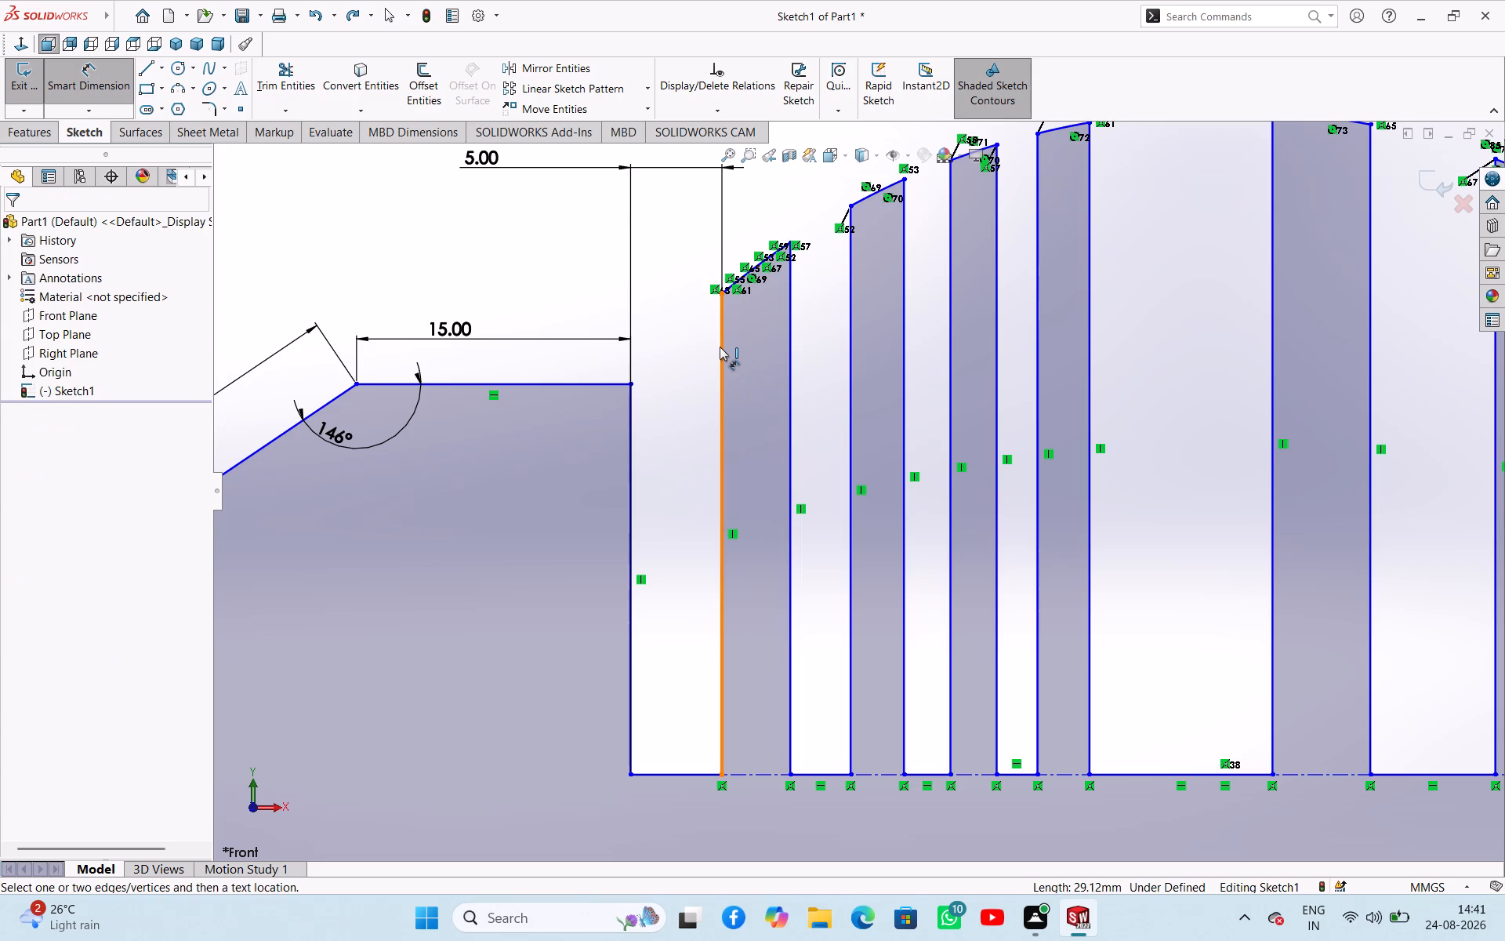
pyautogui.click(720, 347)
pyautogui.click(788, 368)
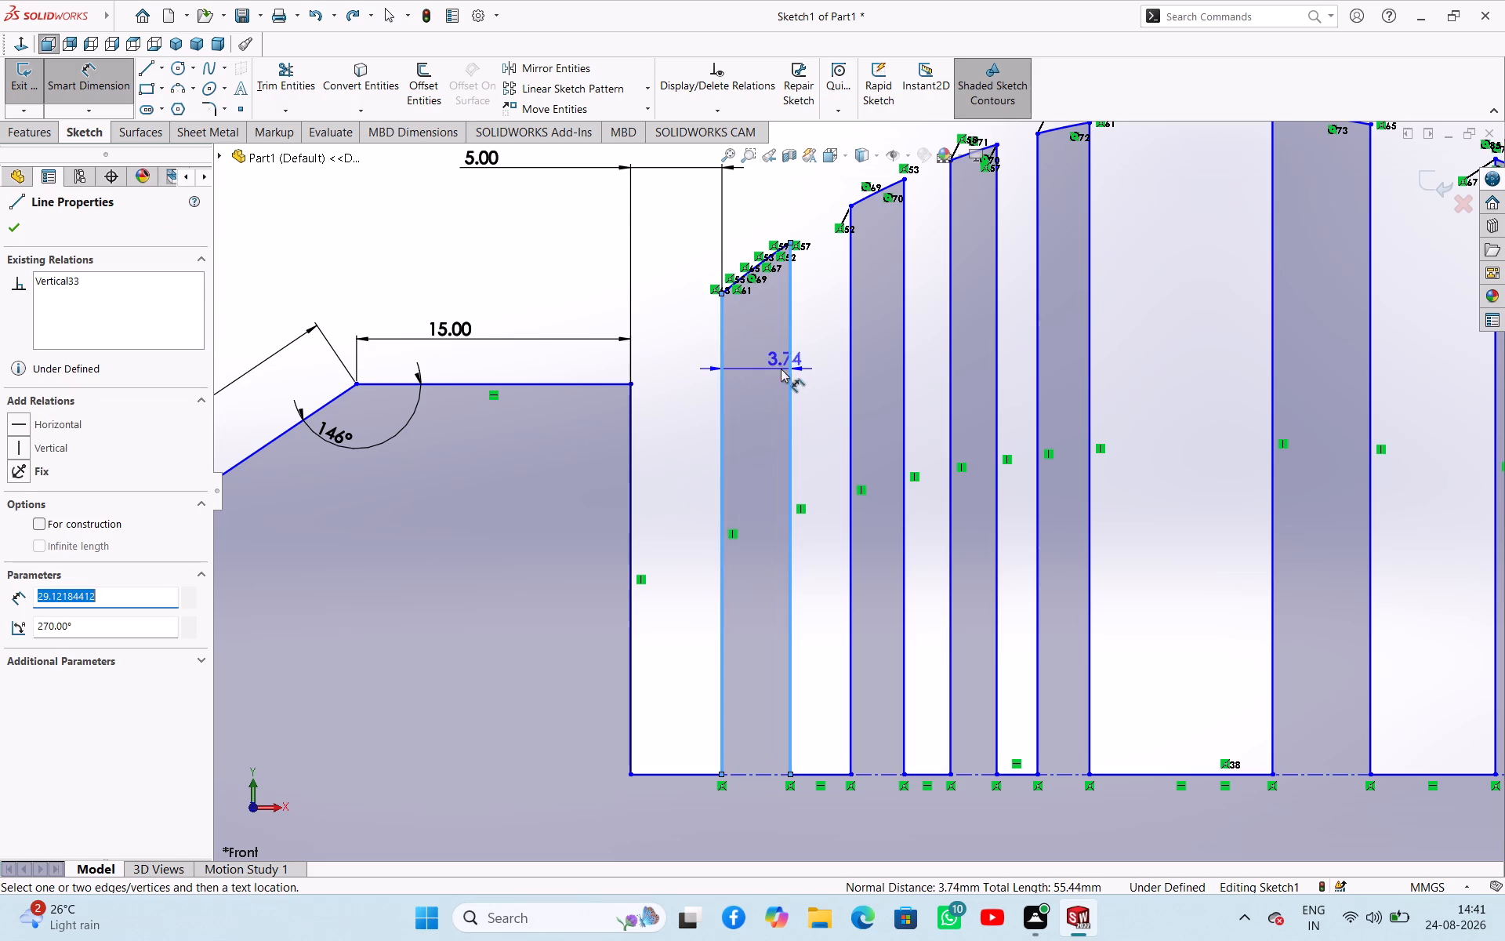
pyautogui.click(649, 343)
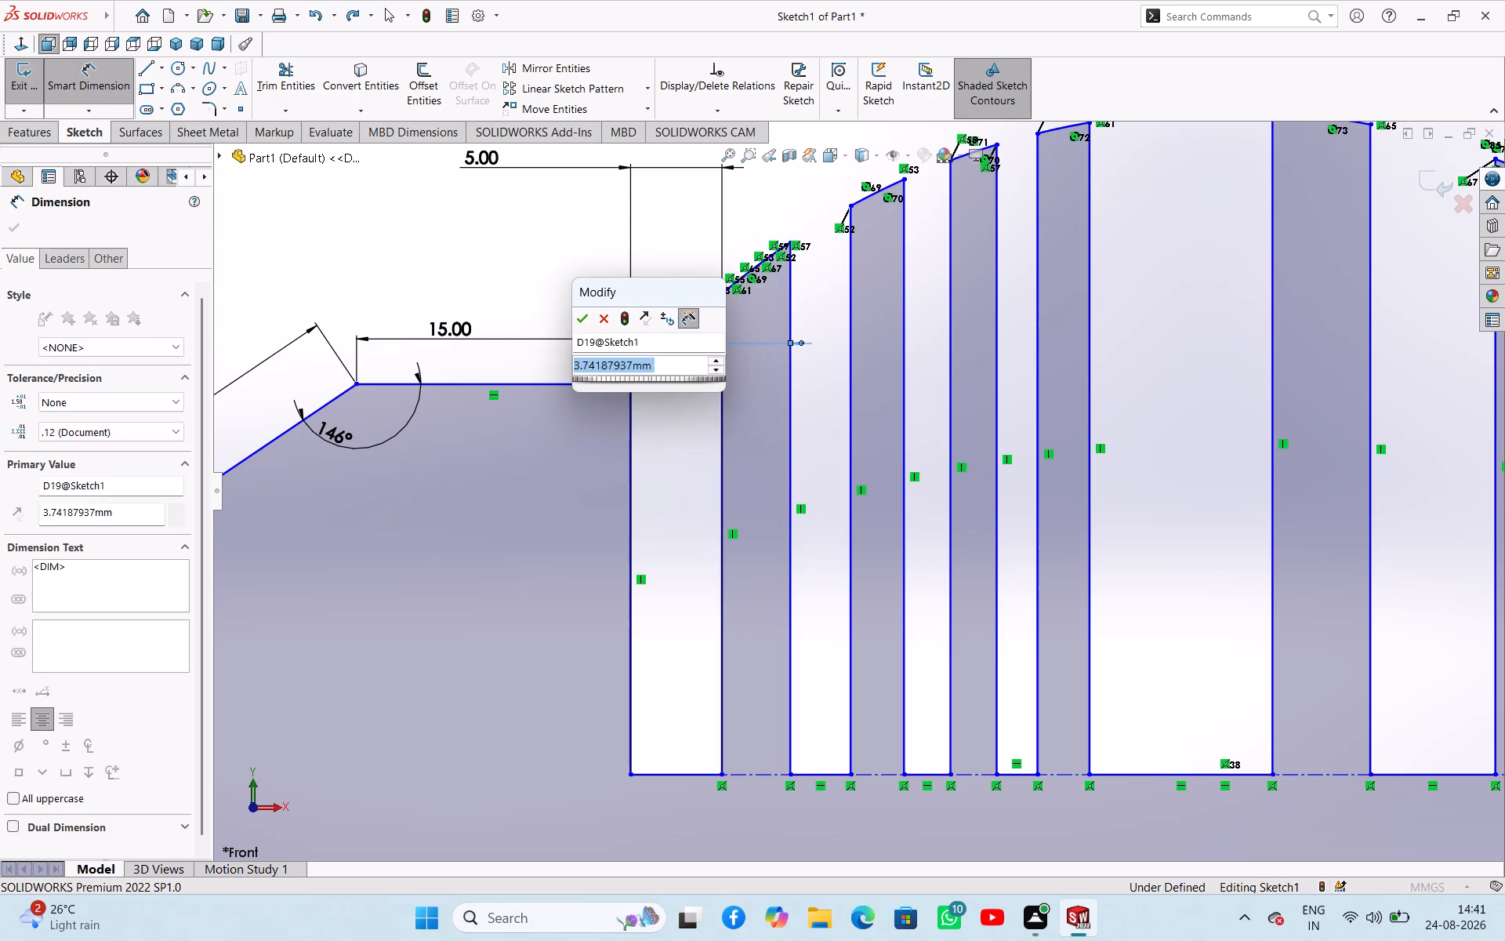
pyautogui.write('2.')
pyautogui.press('5')
pyautogui.press('Return')
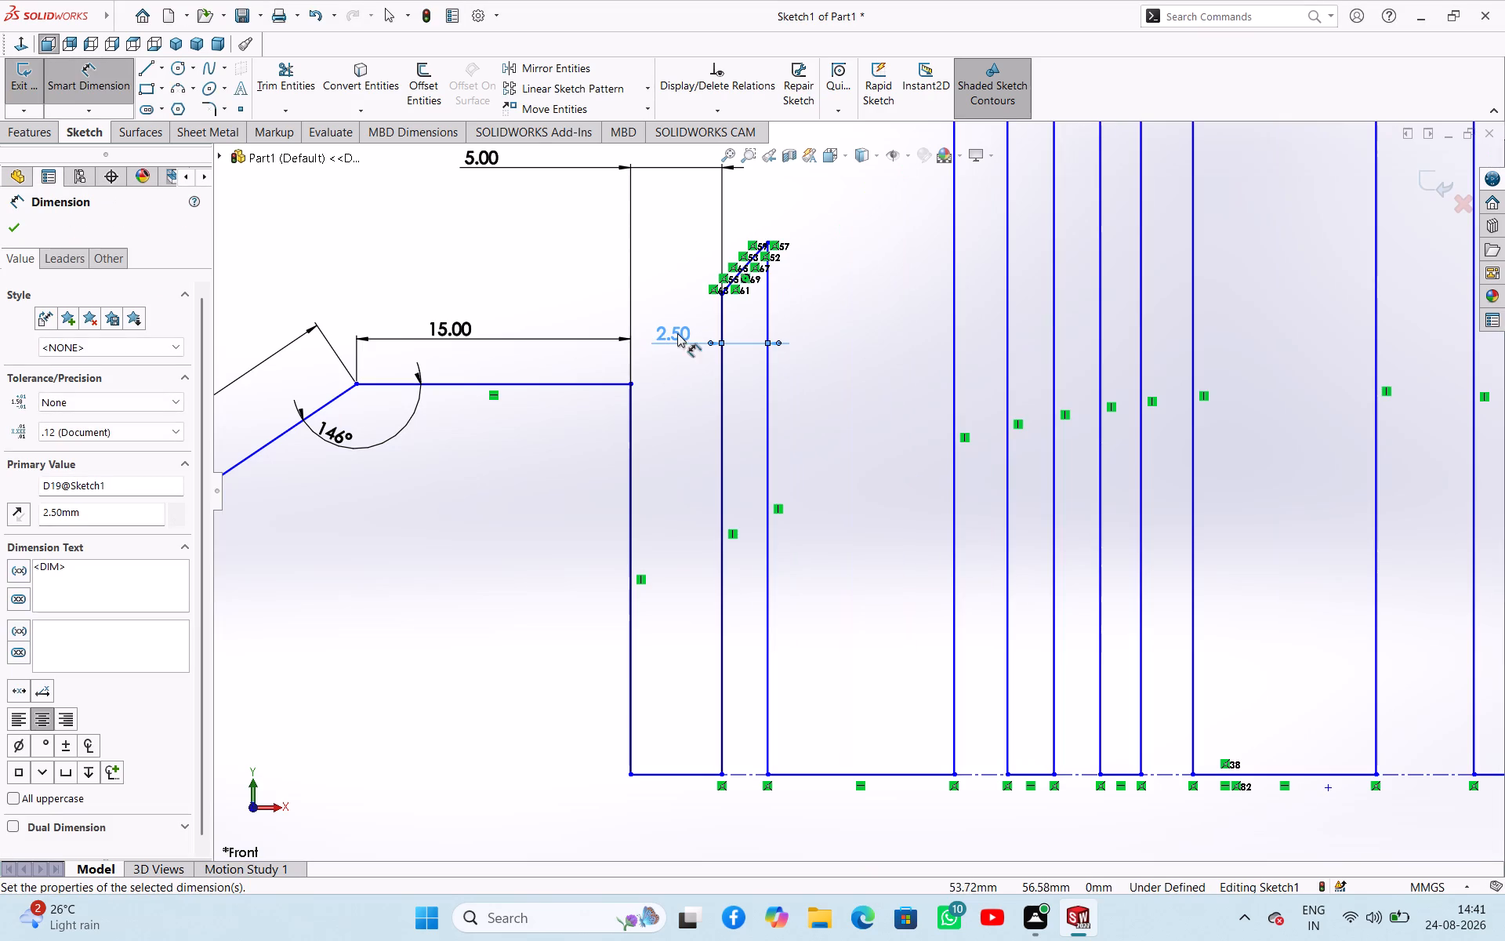
# Dimension the width of the second ascending fin at 2.5 mm.
pyautogui.scroll(4, 840, 518)
pyautogui.scroll(-1, 882, 560)
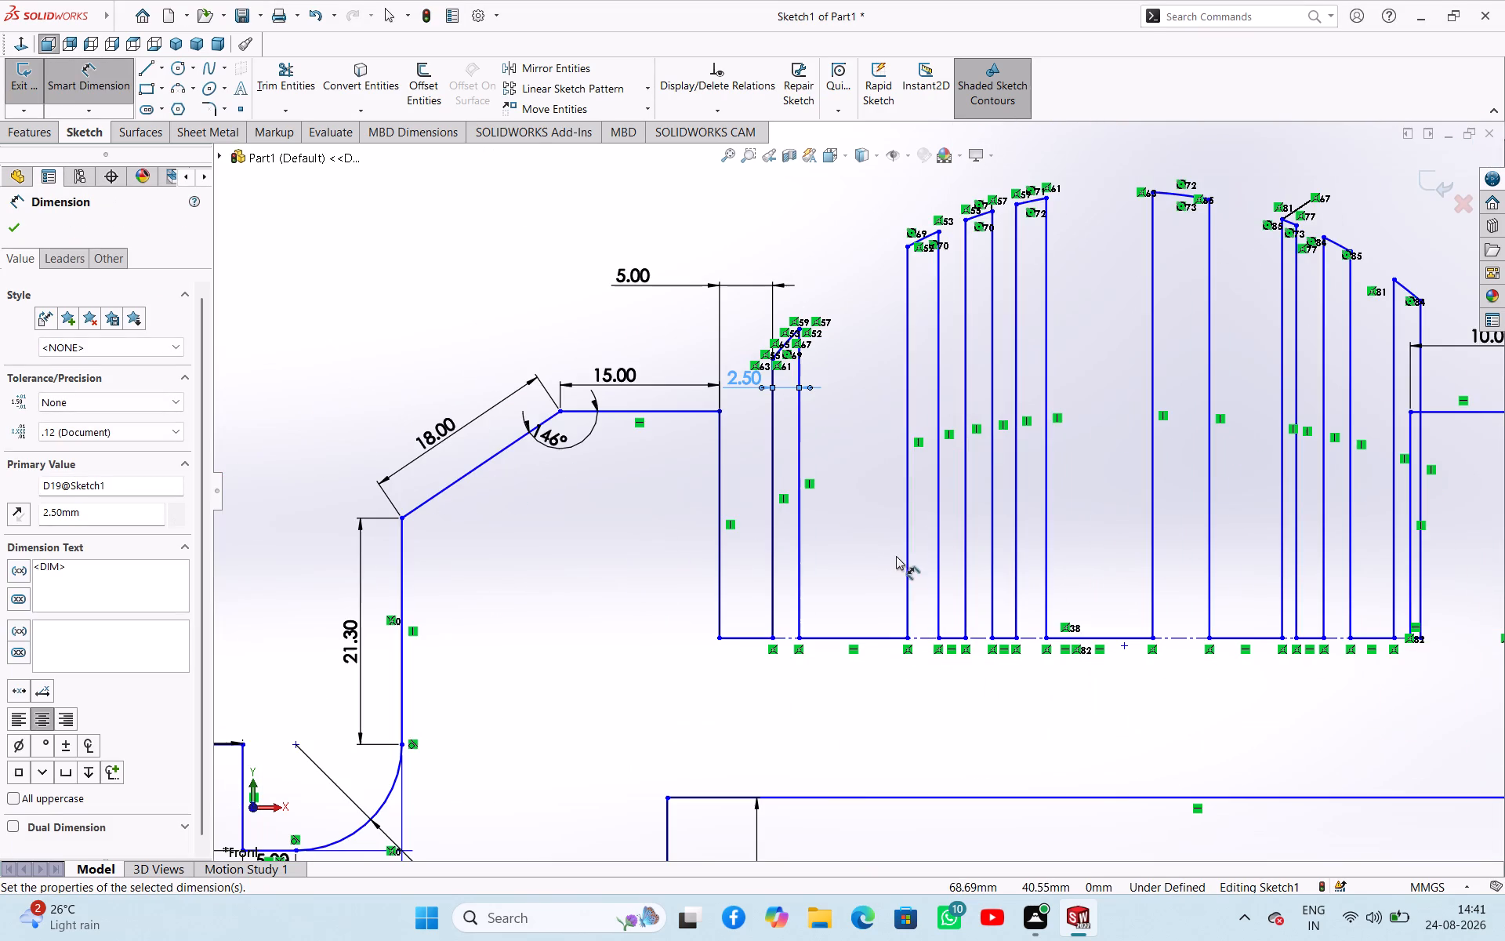
pyautogui.click(910, 509)
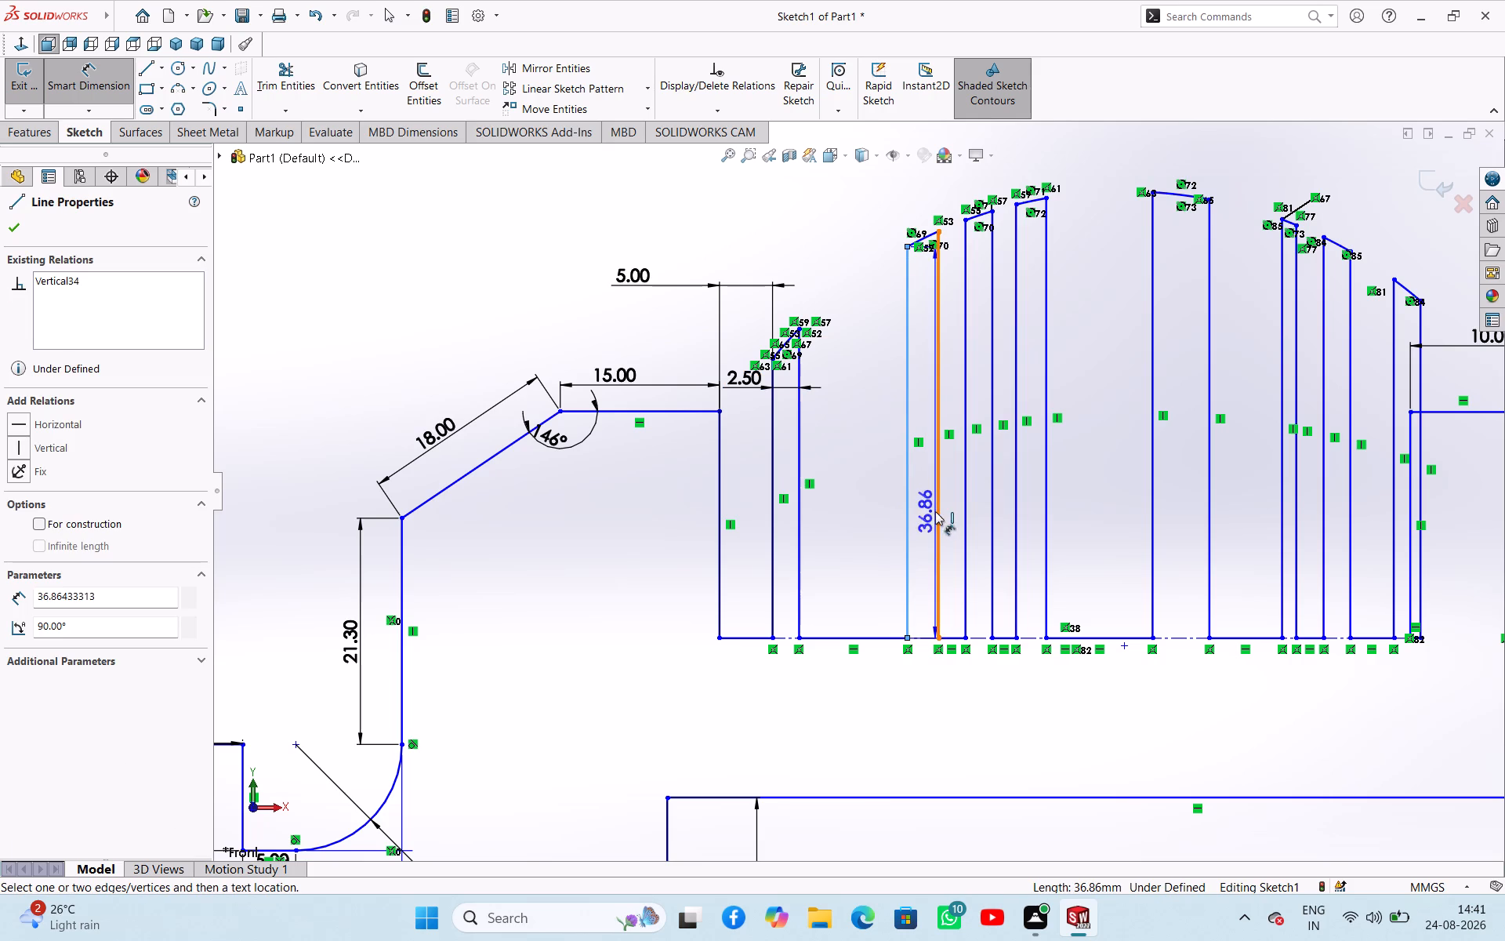
pyautogui.click(935, 511)
pyautogui.click(872, 474)
pyautogui.press('2')
pyautogui.press('.')
pyautogui.press('5')
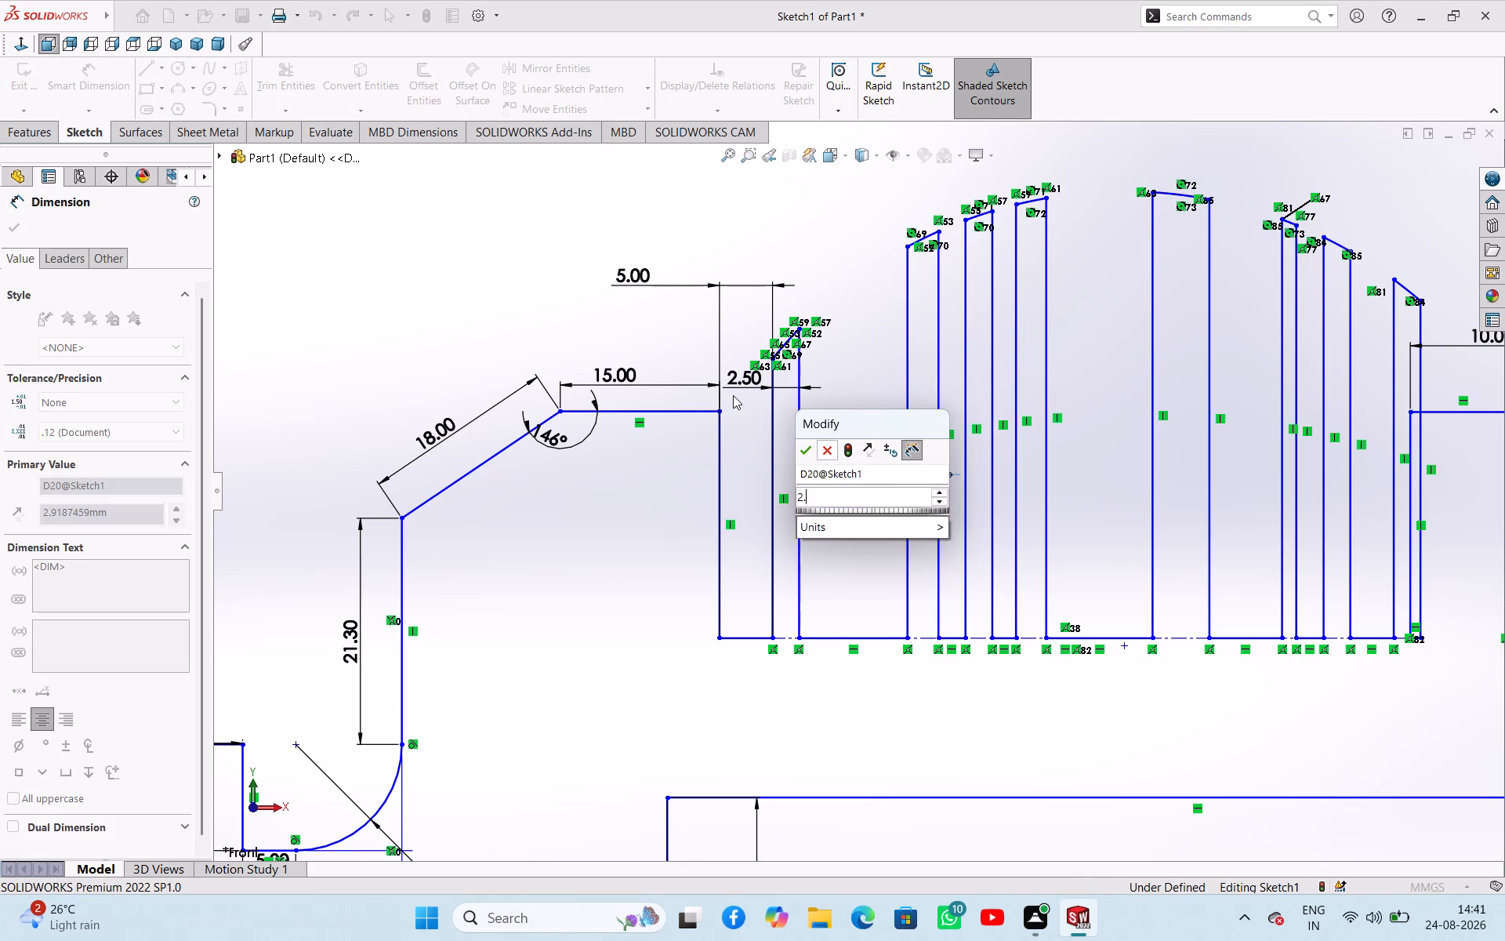
pyautogui.press('Return')
# Dimension the width of the third ascending fin at 2.5 mm.
pyautogui.click(967, 417)
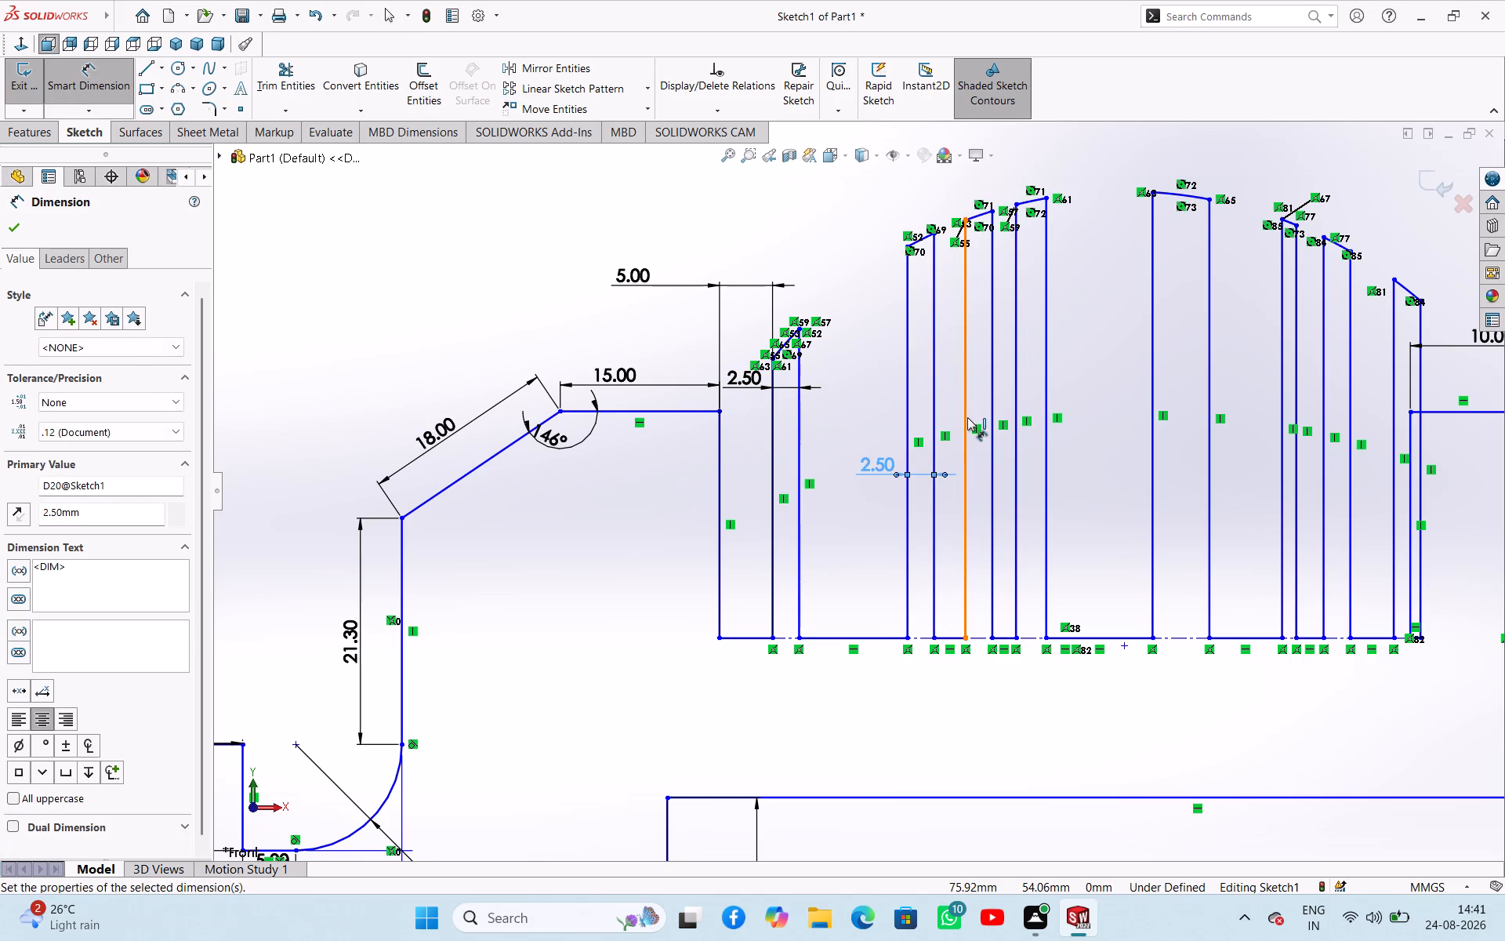
pyautogui.click(992, 427)
pyautogui.click(957, 401)
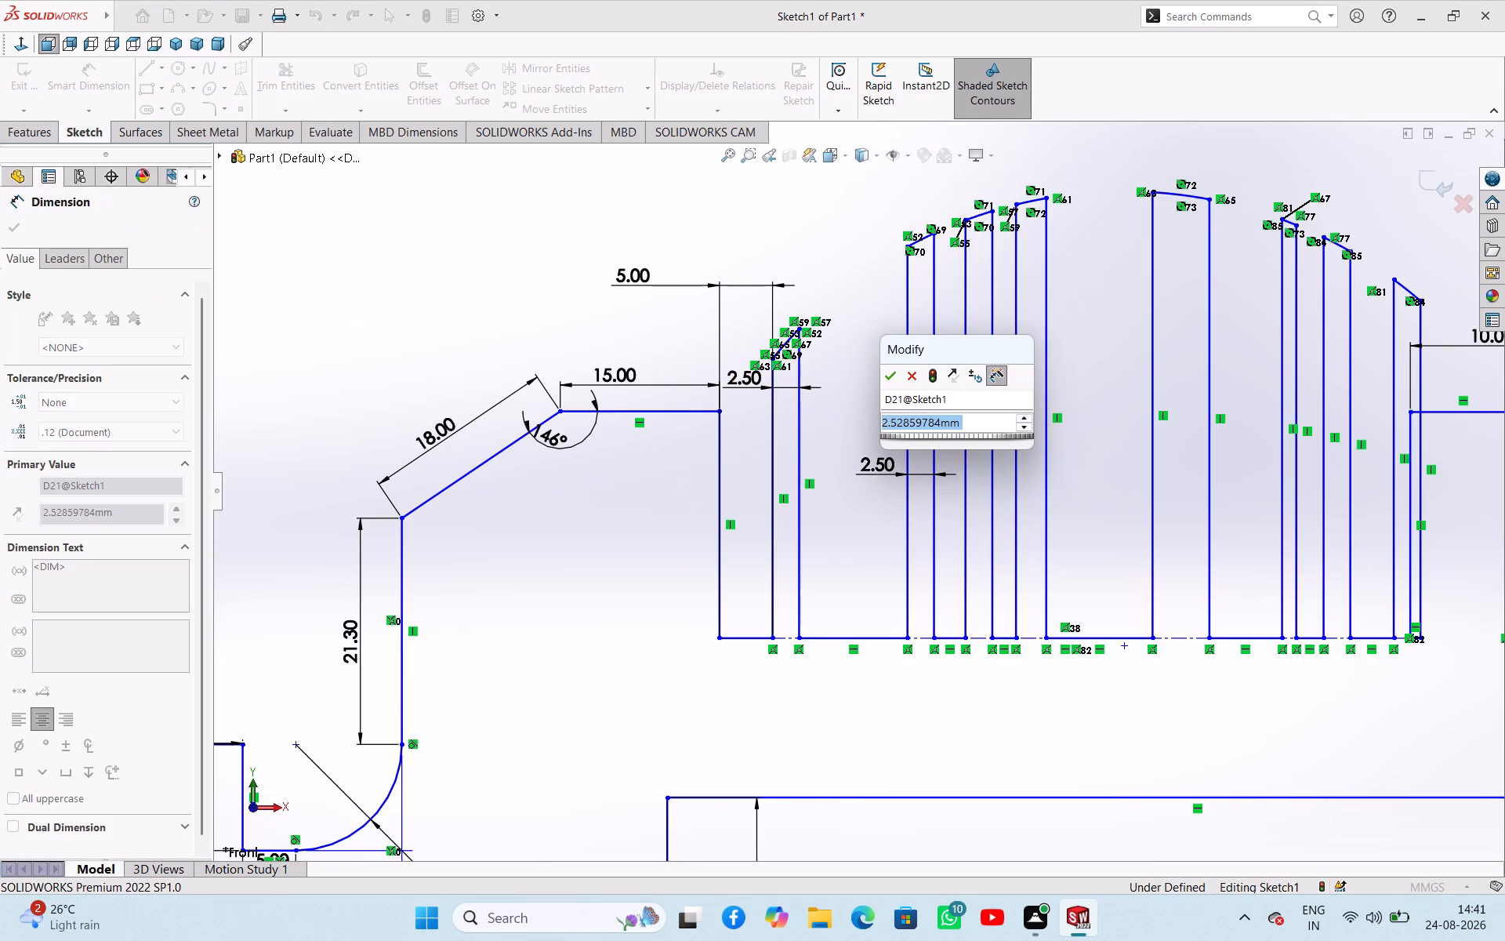
pyautogui.press('2')
pyautogui.press('.')
pyautogui.press('5')
pyautogui.press('Return')
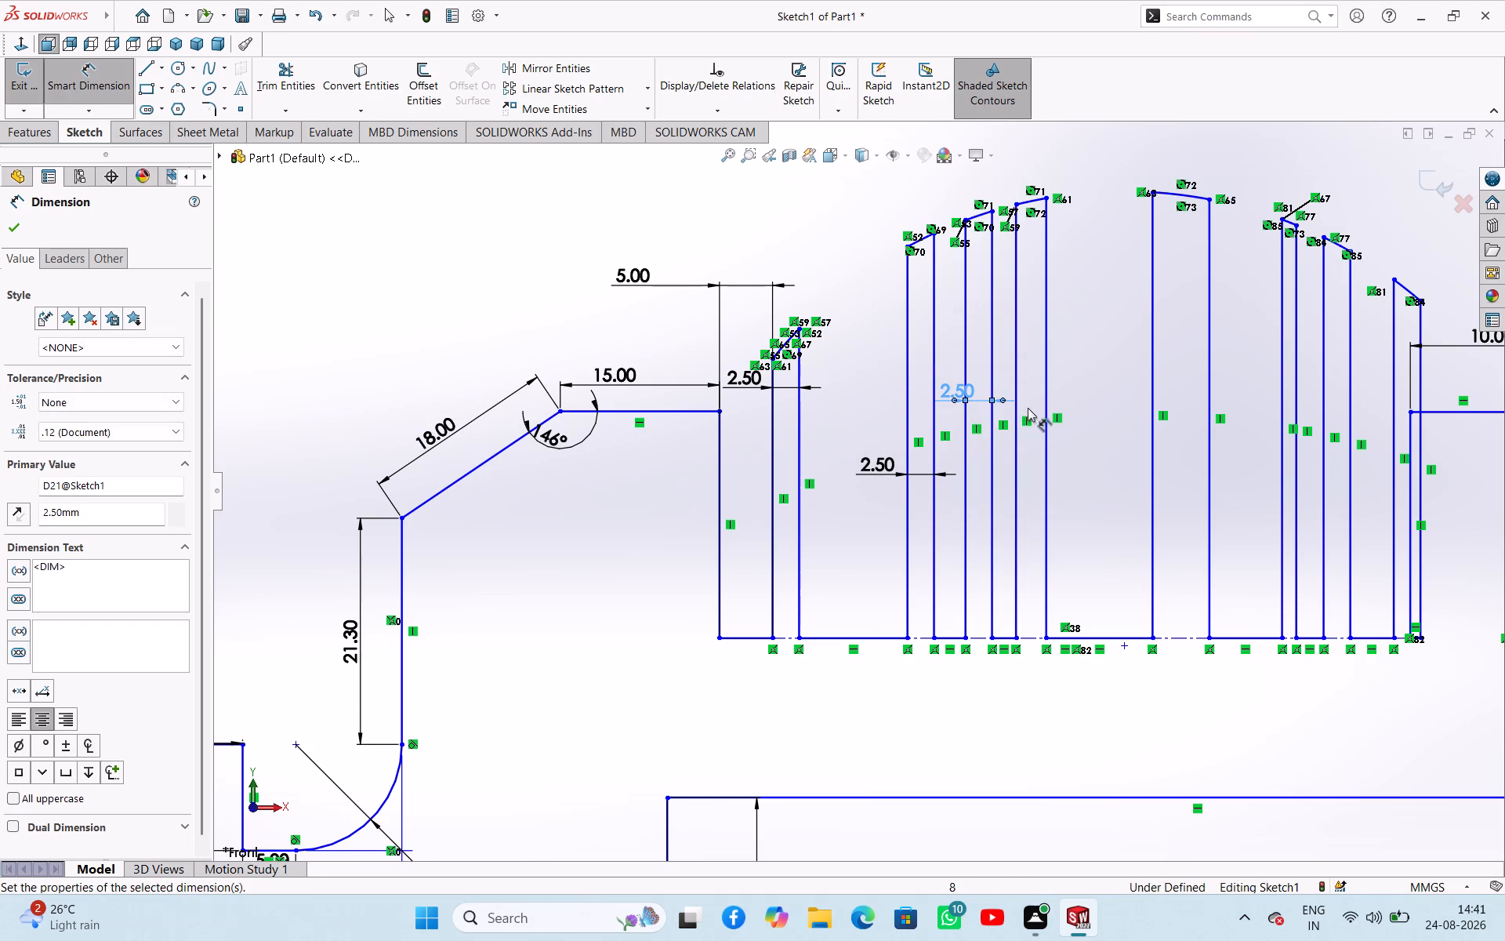
# Pull the last descending fin's overlapping edge back to about X 116.96 mm, clear of the 10 mm wide step.
pyautogui.scroll(-4, 971, 273)
pyautogui.scroll(-2, 473, 623)
pyautogui.scroll(4, 537, 605)
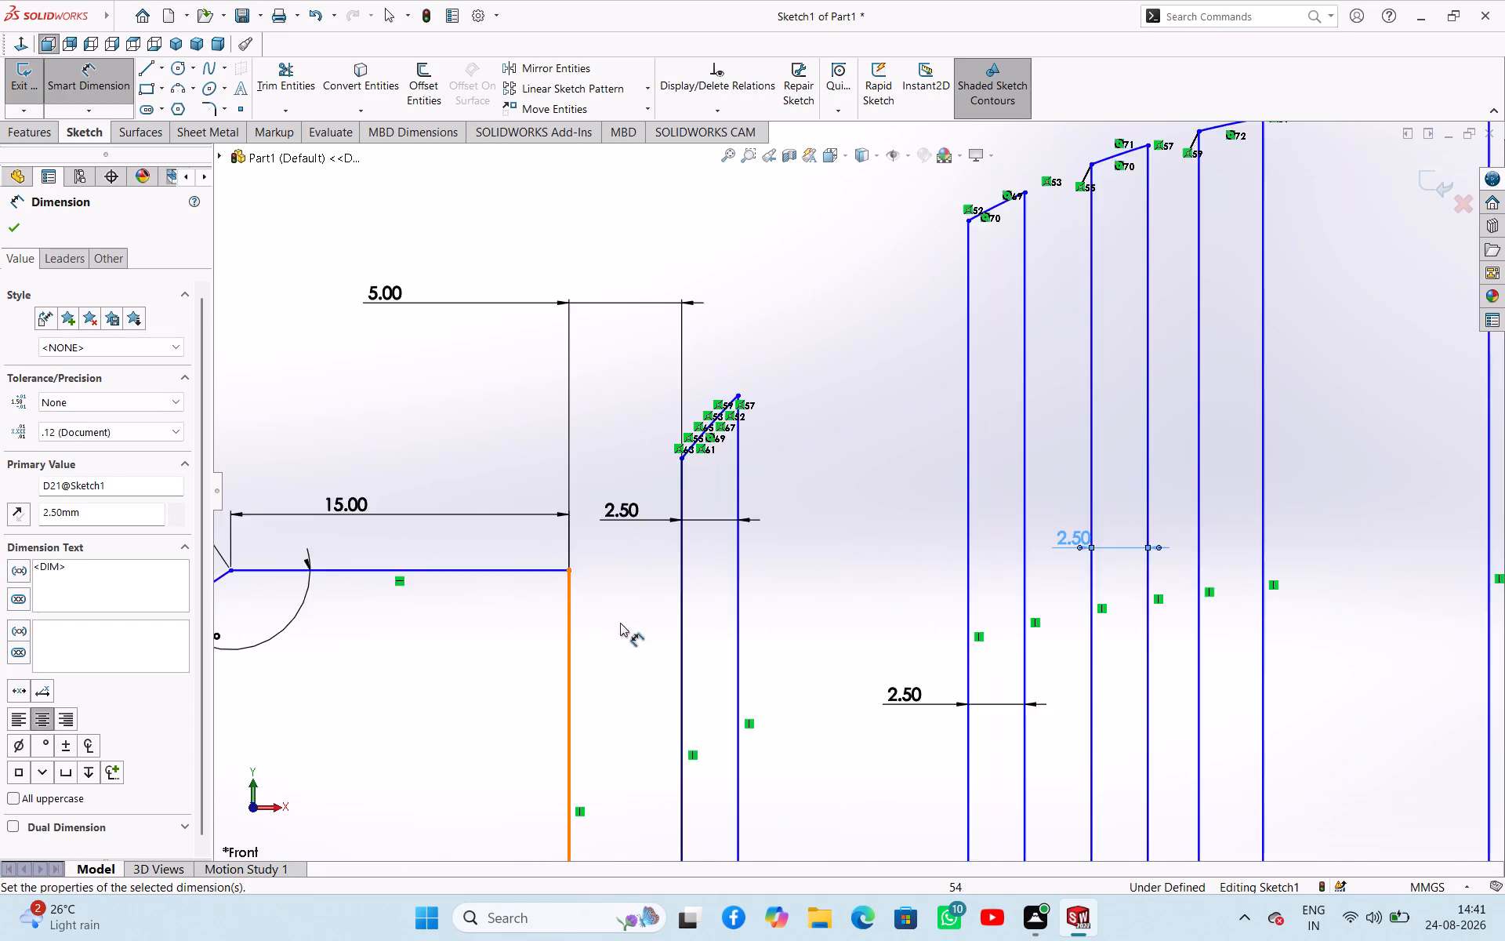
pyautogui.scroll(3, 620, 623)
pyautogui.scroll(2, 713, 696)
pyautogui.scroll(-4, 858, 600)
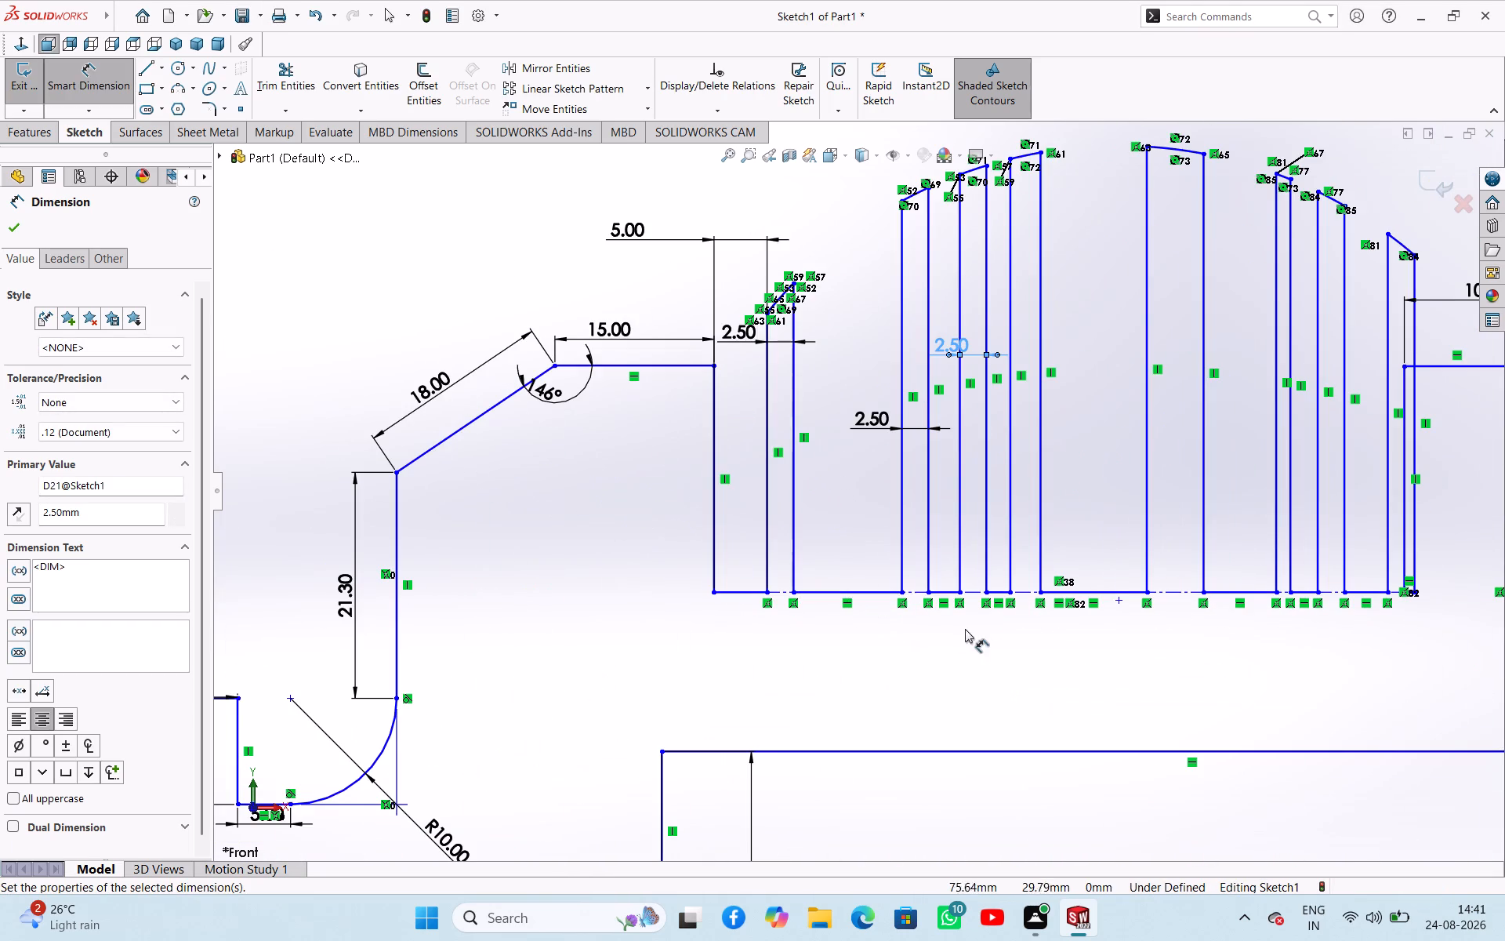
pyautogui.rightClick(1065, 646)
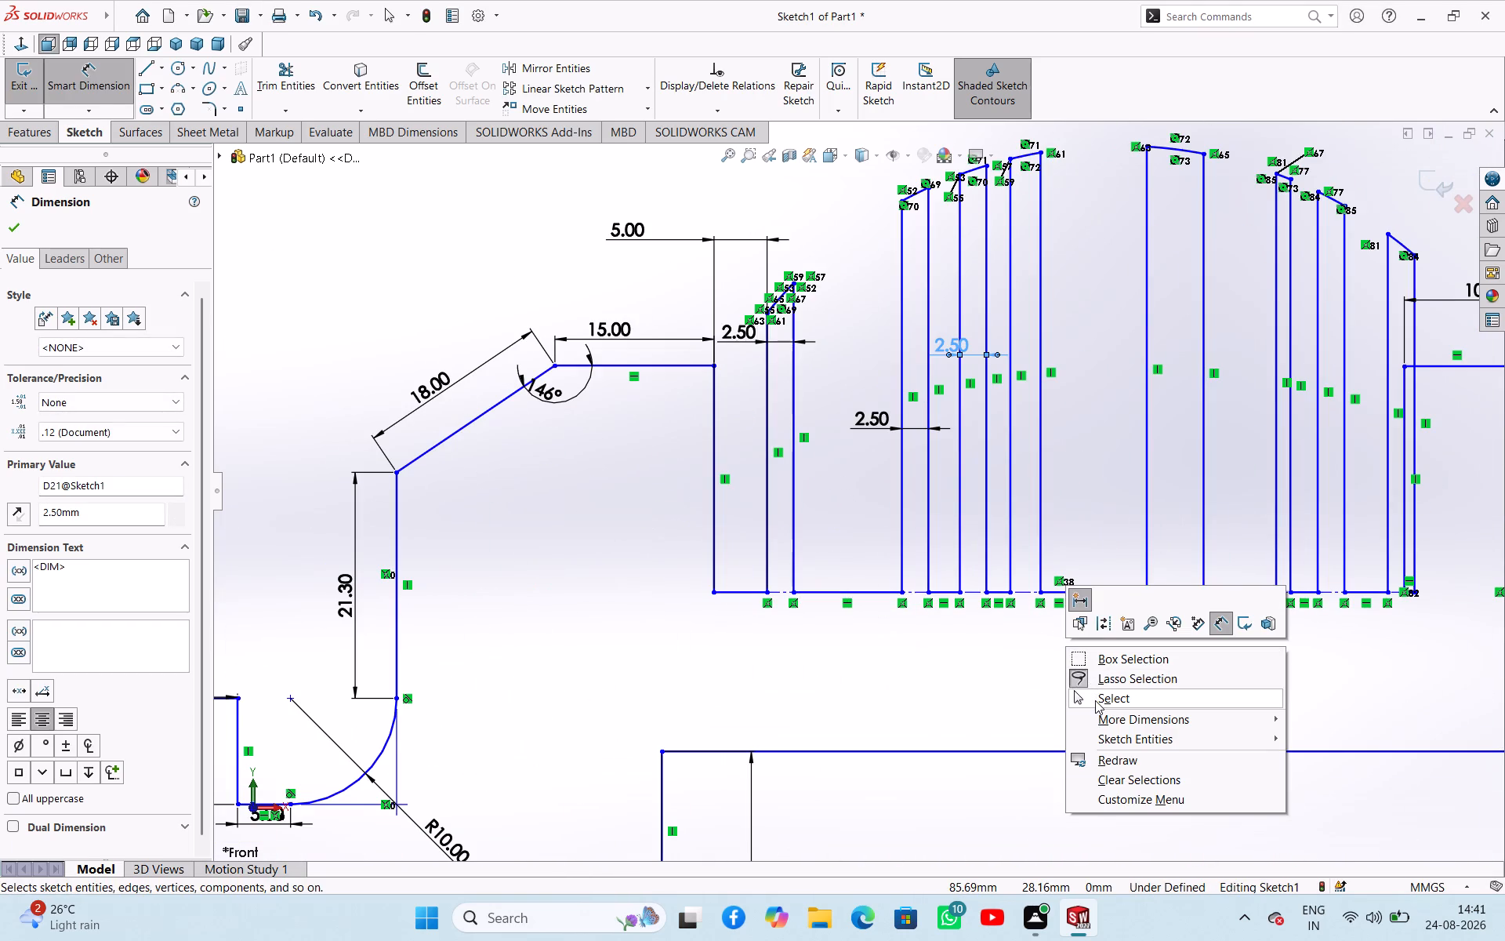
pyautogui.click(1095, 700)
pyautogui.moveTo(1242, 598); pyautogui.dragTo(1210, 605)
pyautogui.scroll(-6, 1442, 590)
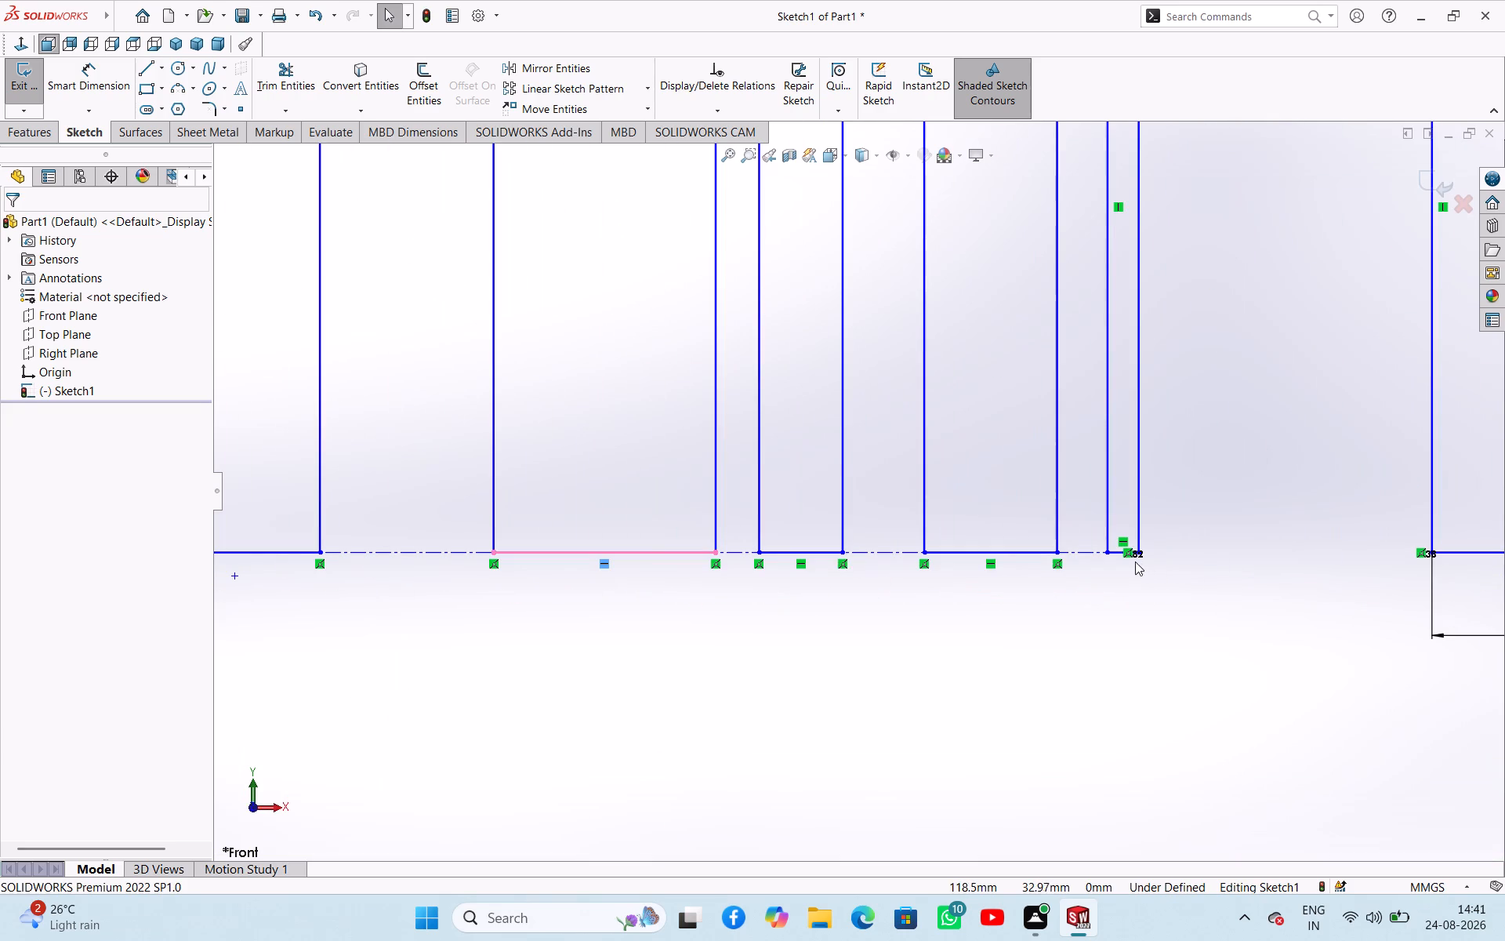
pyautogui.moveTo(1137, 554); pyautogui.dragTo(1085, 556)
pyautogui.scroll(8, 1062, 588)
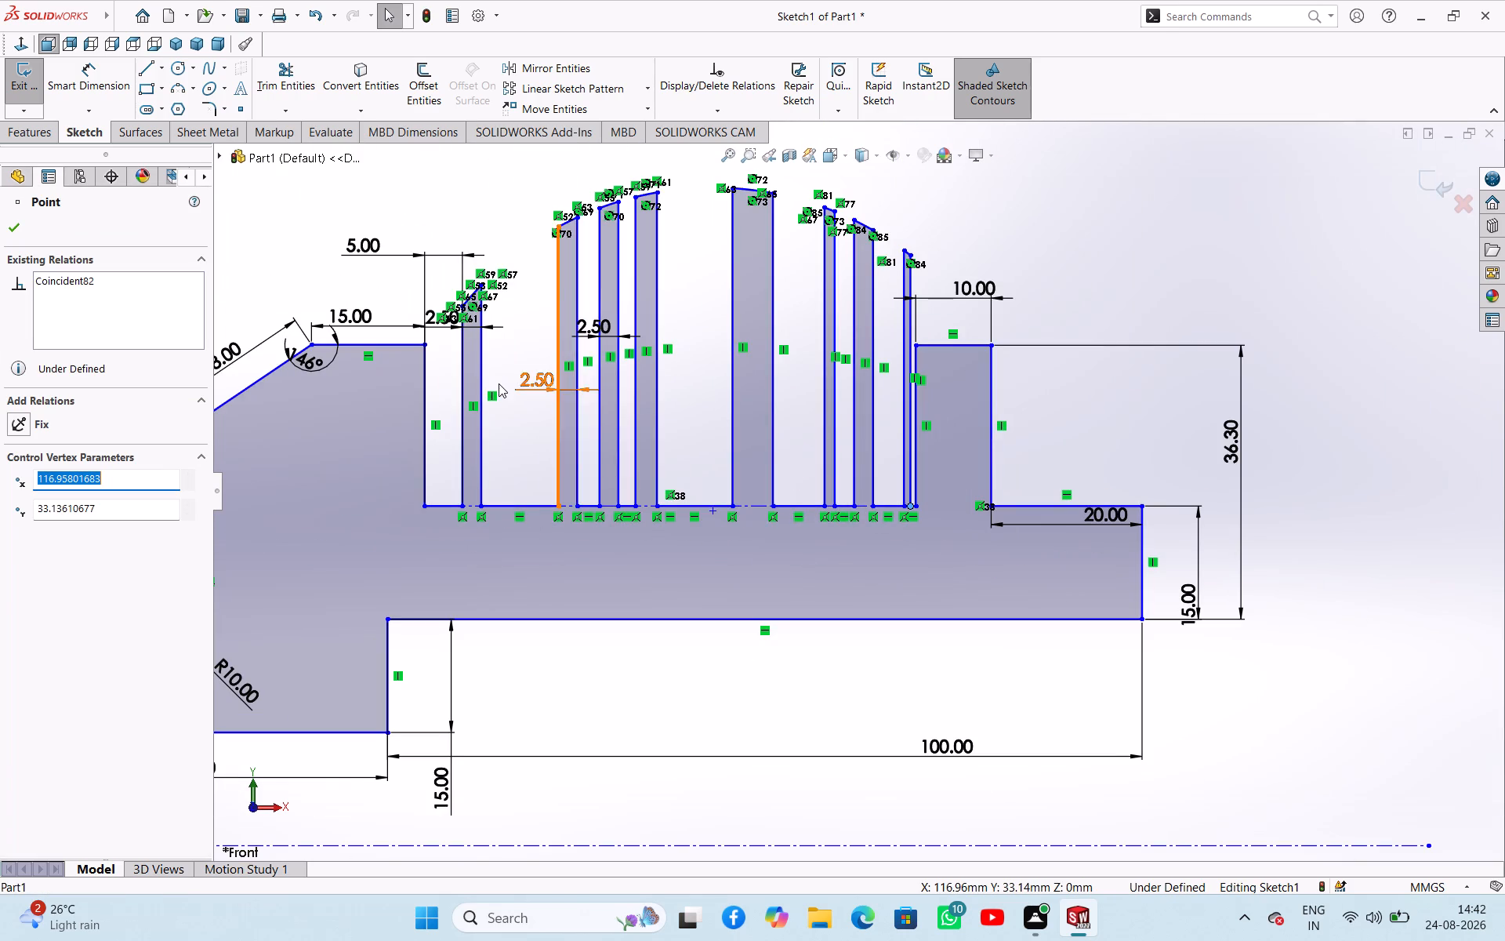
# Dimension the three groove-bottom lines between the first and fourth ascending fins at 5 mm each.
pyautogui.scroll(-3, 501, 393)
pyautogui.moveTo(599, 500); pyautogui.dragTo(572, 371, button='right')
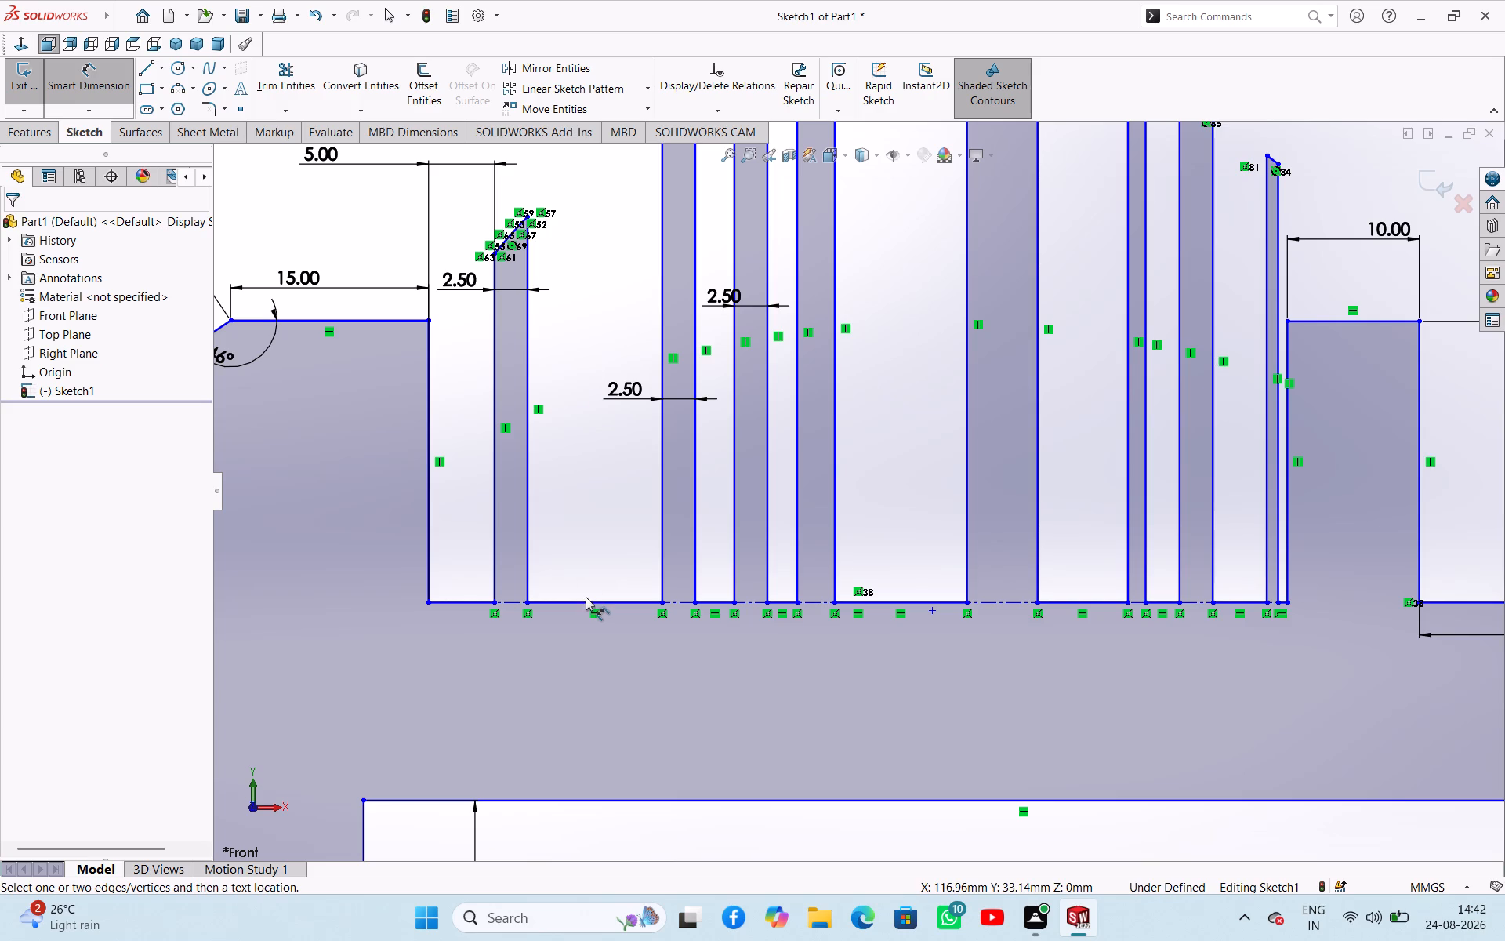
pyautogui.click(588, 606)
pyautogui.click(563, 638)
pyautogui.press('5')
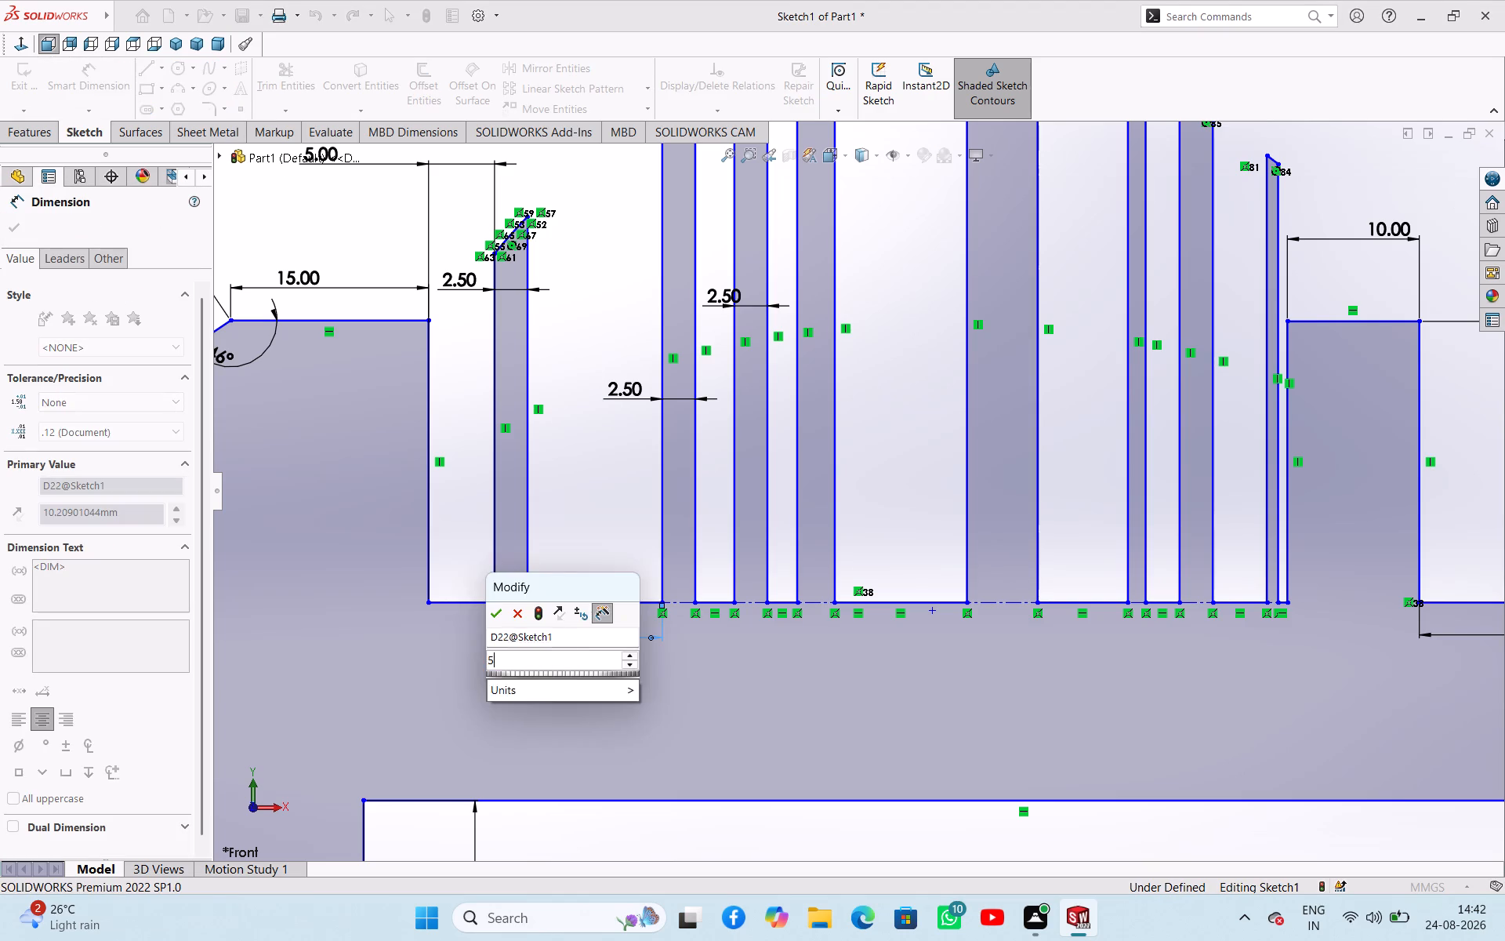
pyautogui.press('Return')
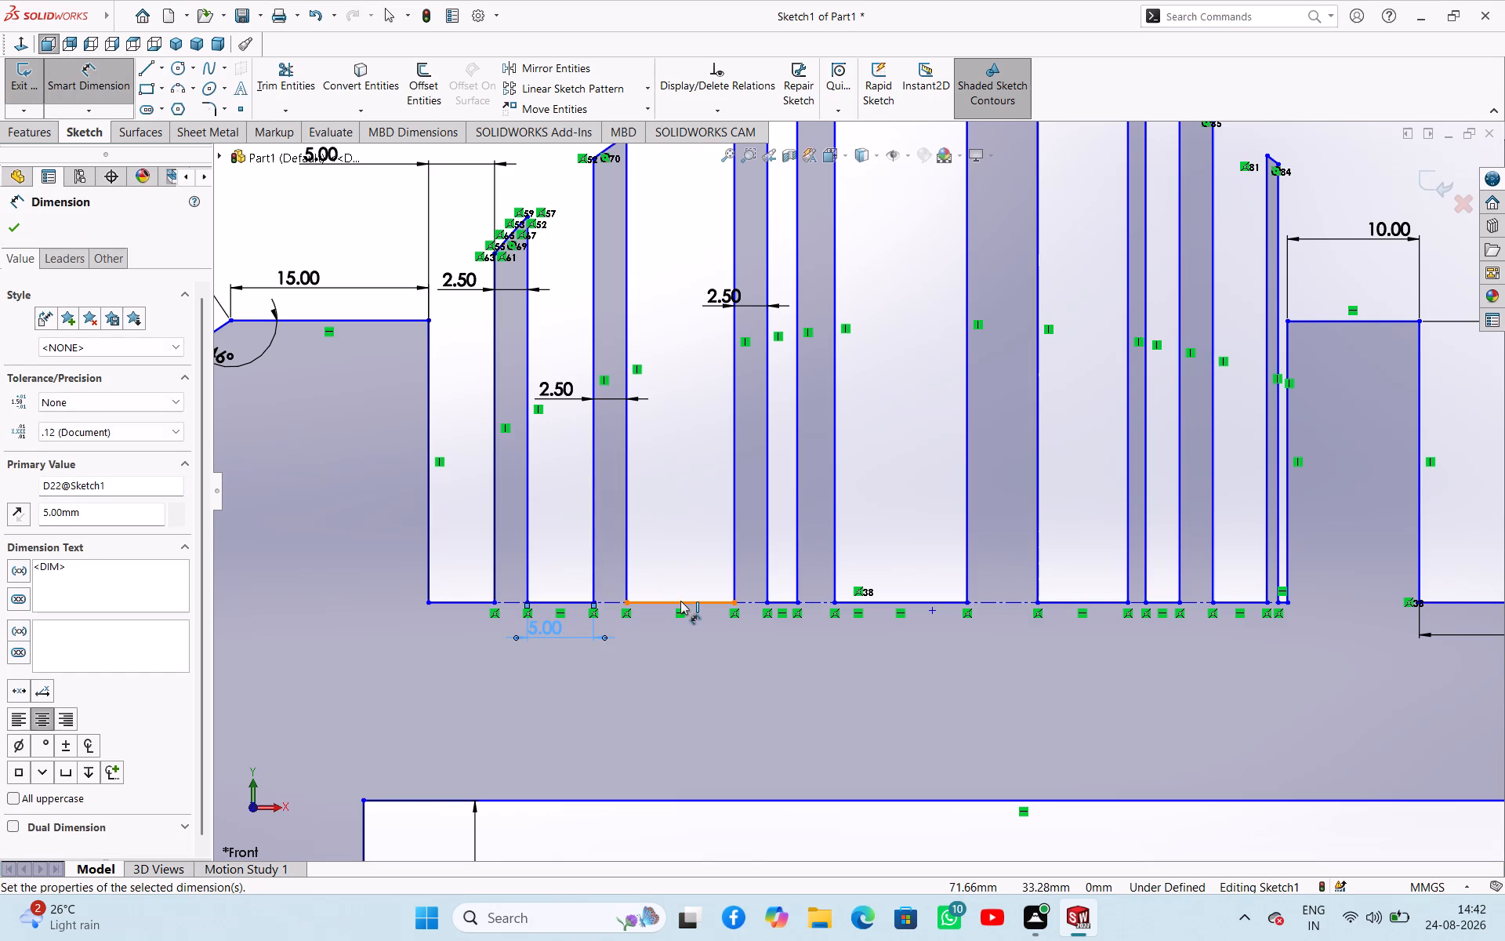
pyautogui.click(680, 601)
pyautogui.click(681, 642)
pyautogui.press('5')
pyautogui.press('Return')
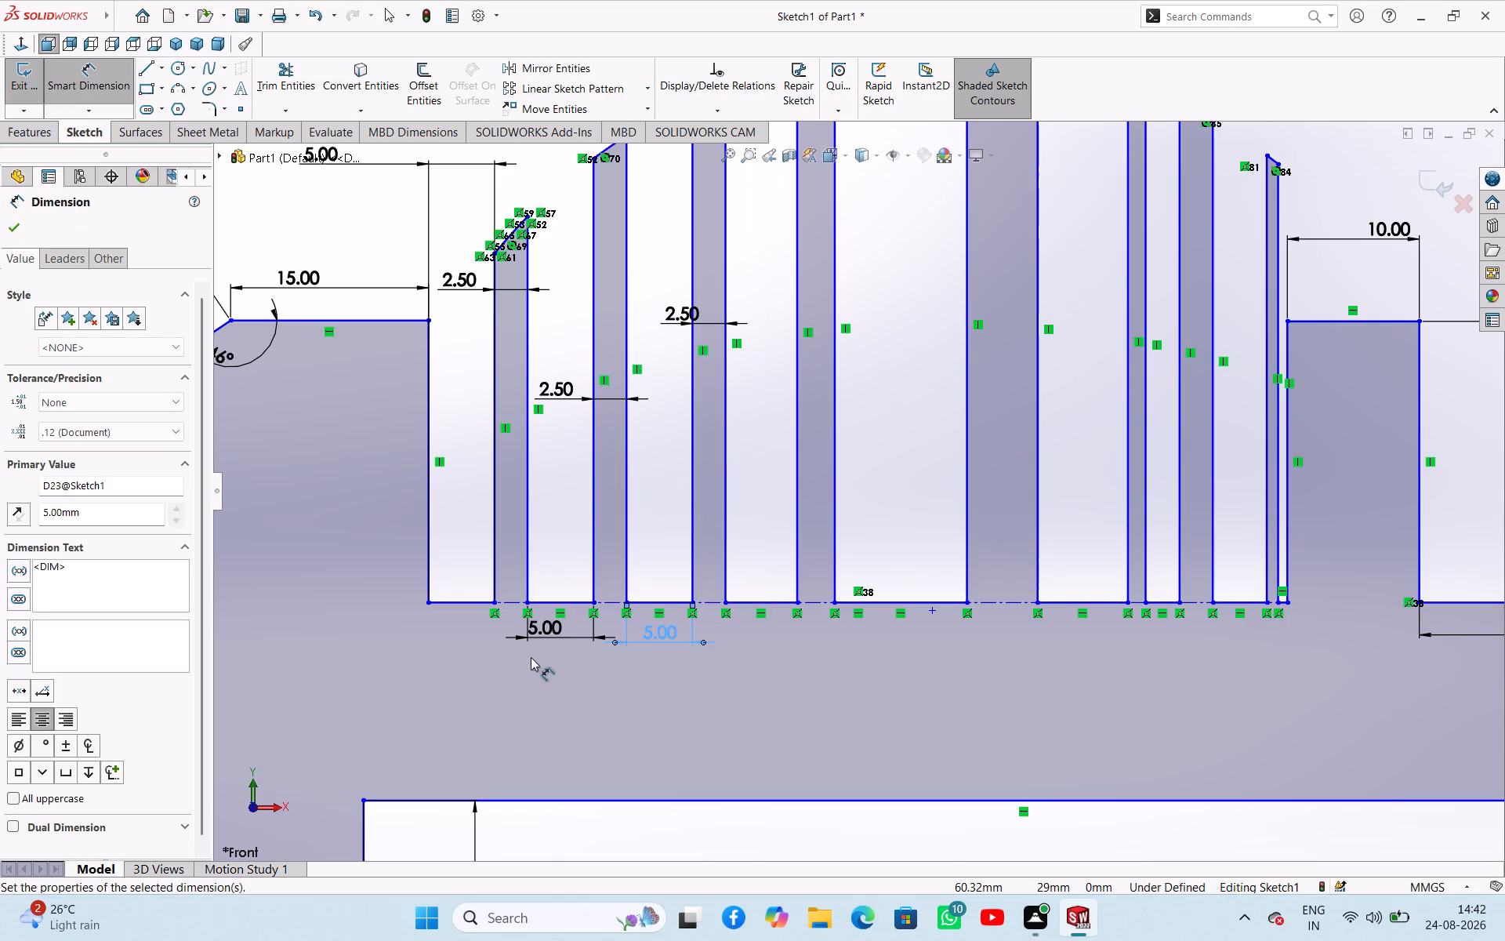
pyautogui.moveTo(772, 599); pyautogui.dragTo(774, 606)
pyautogui.click(774, 642)
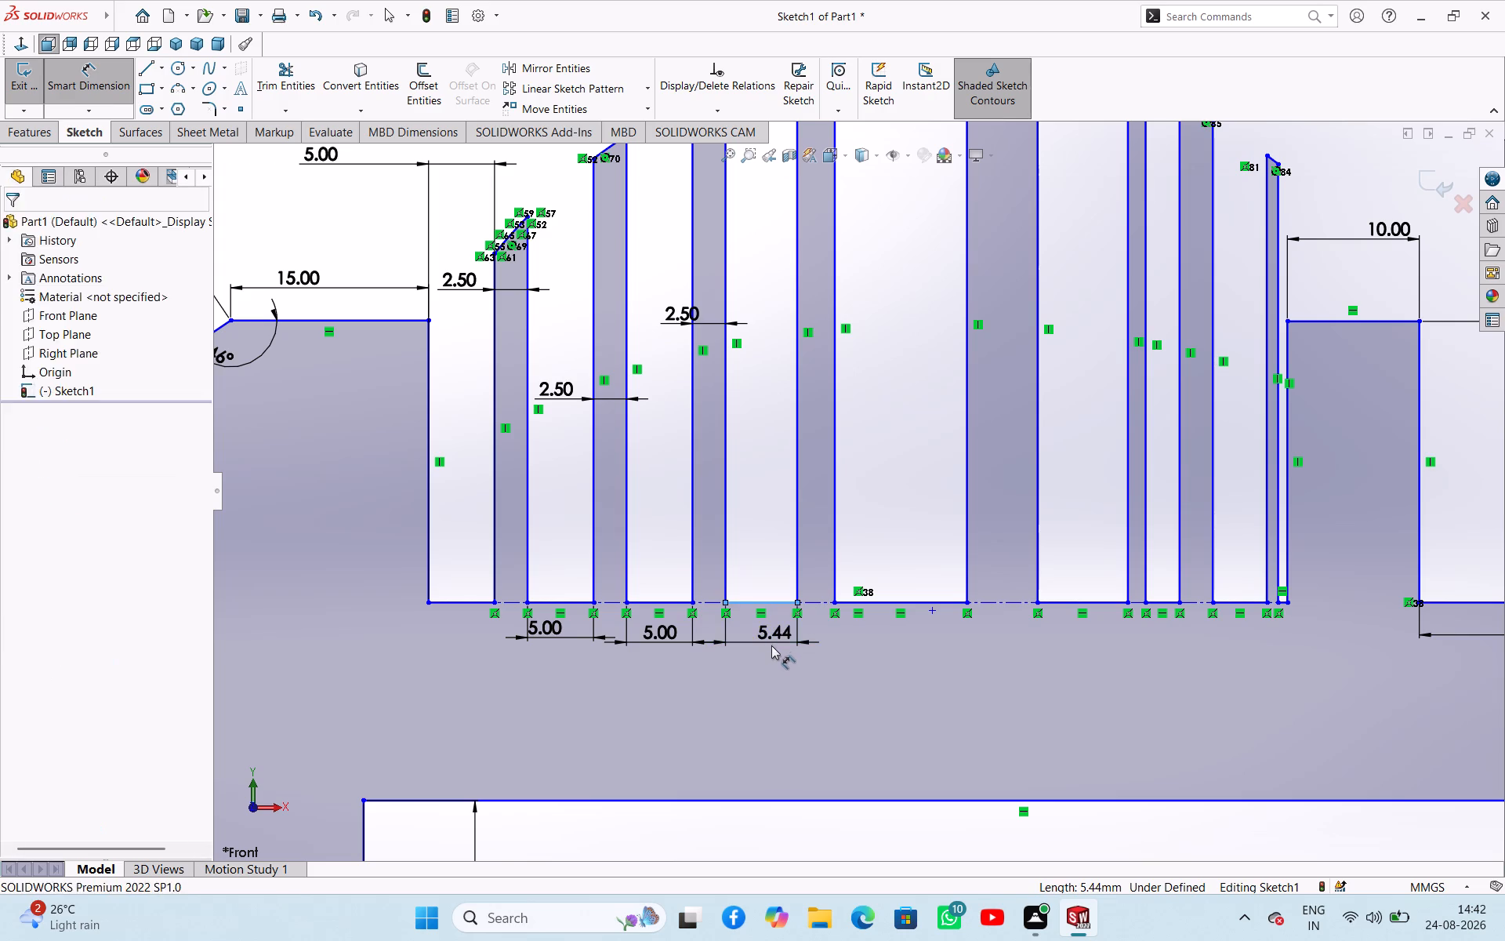
pyautogui.press('5')
pyautogui.press('Return')
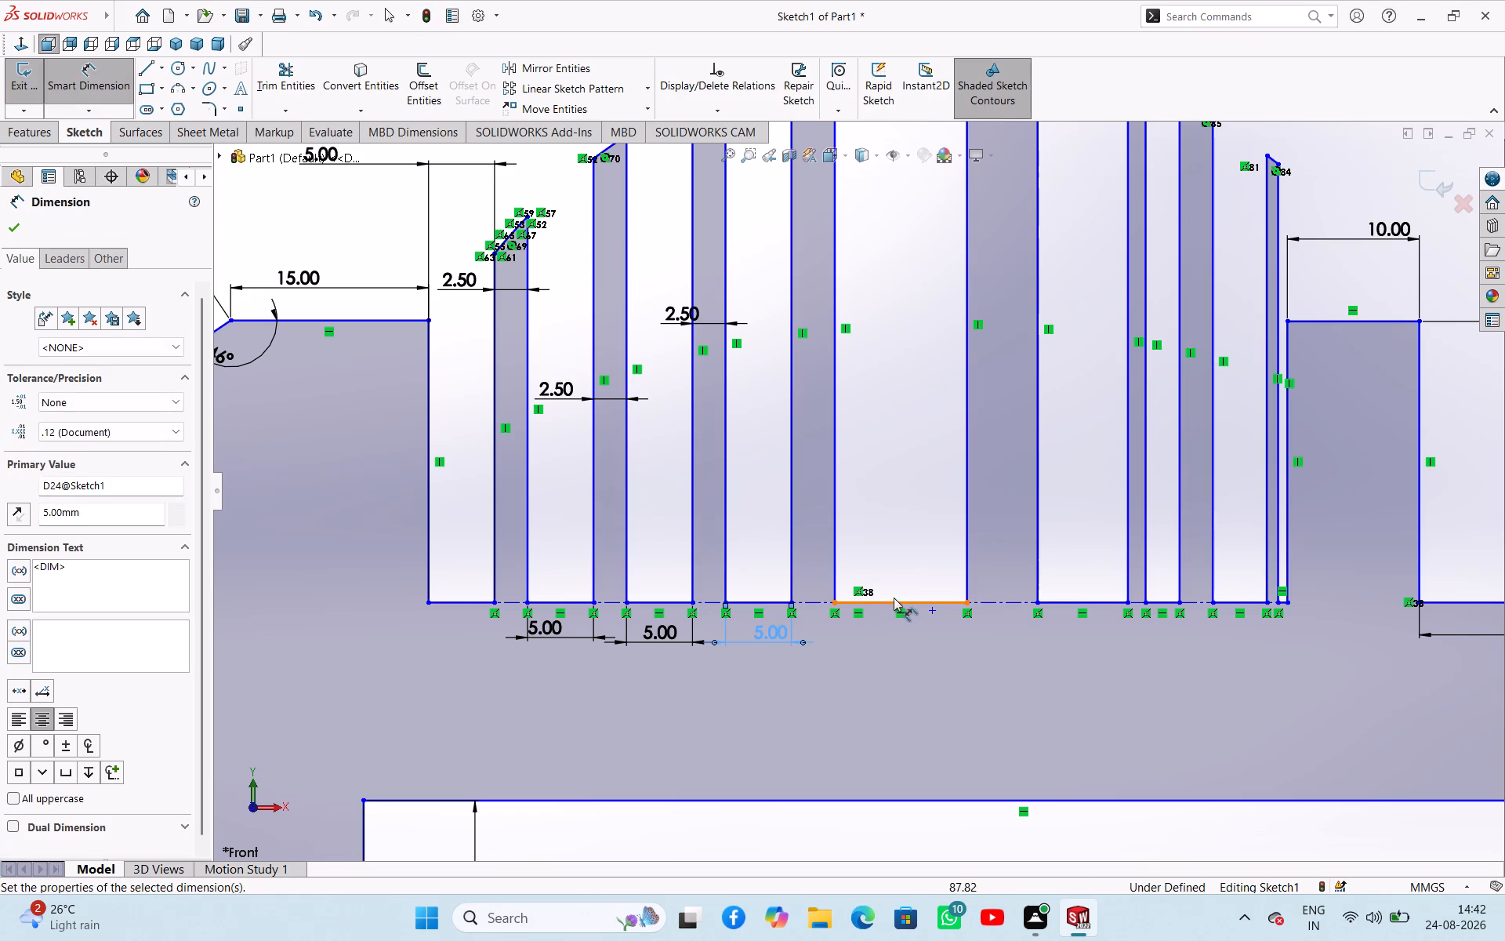
# Dimension the groove-bottom lines on both sides of the wide central fin at 5 mm each.
pyautogui.click(893, 603)
pyautogui.click(882, 638)
pyautogui.press('5')
pyautogui.press('Return')
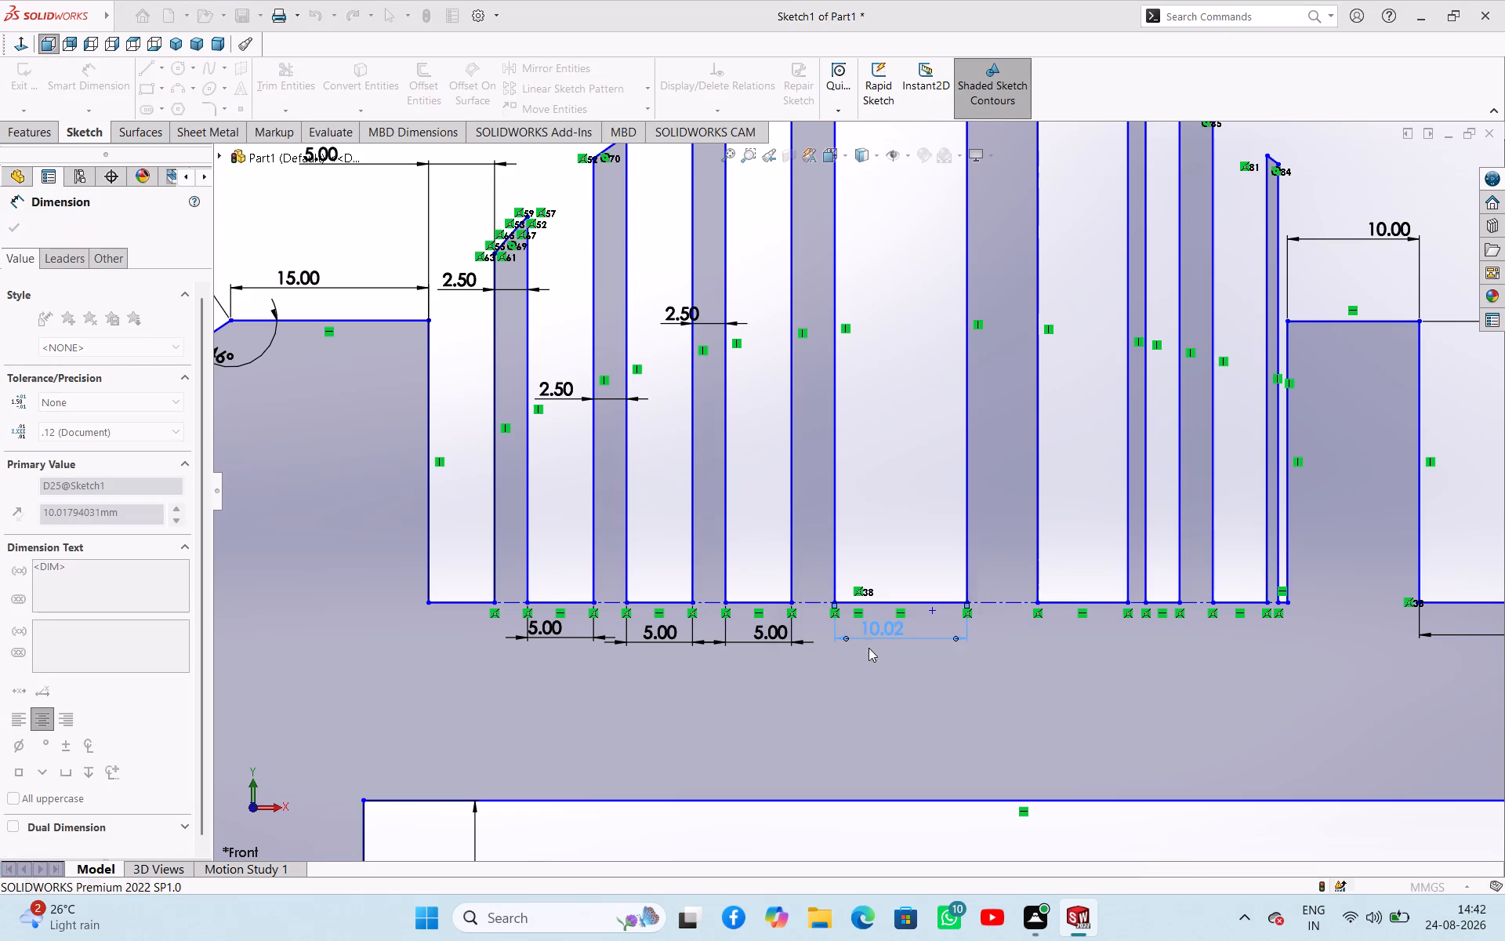
pyautogui.click(1077, 598)
pyautogui.click(1068, 653)
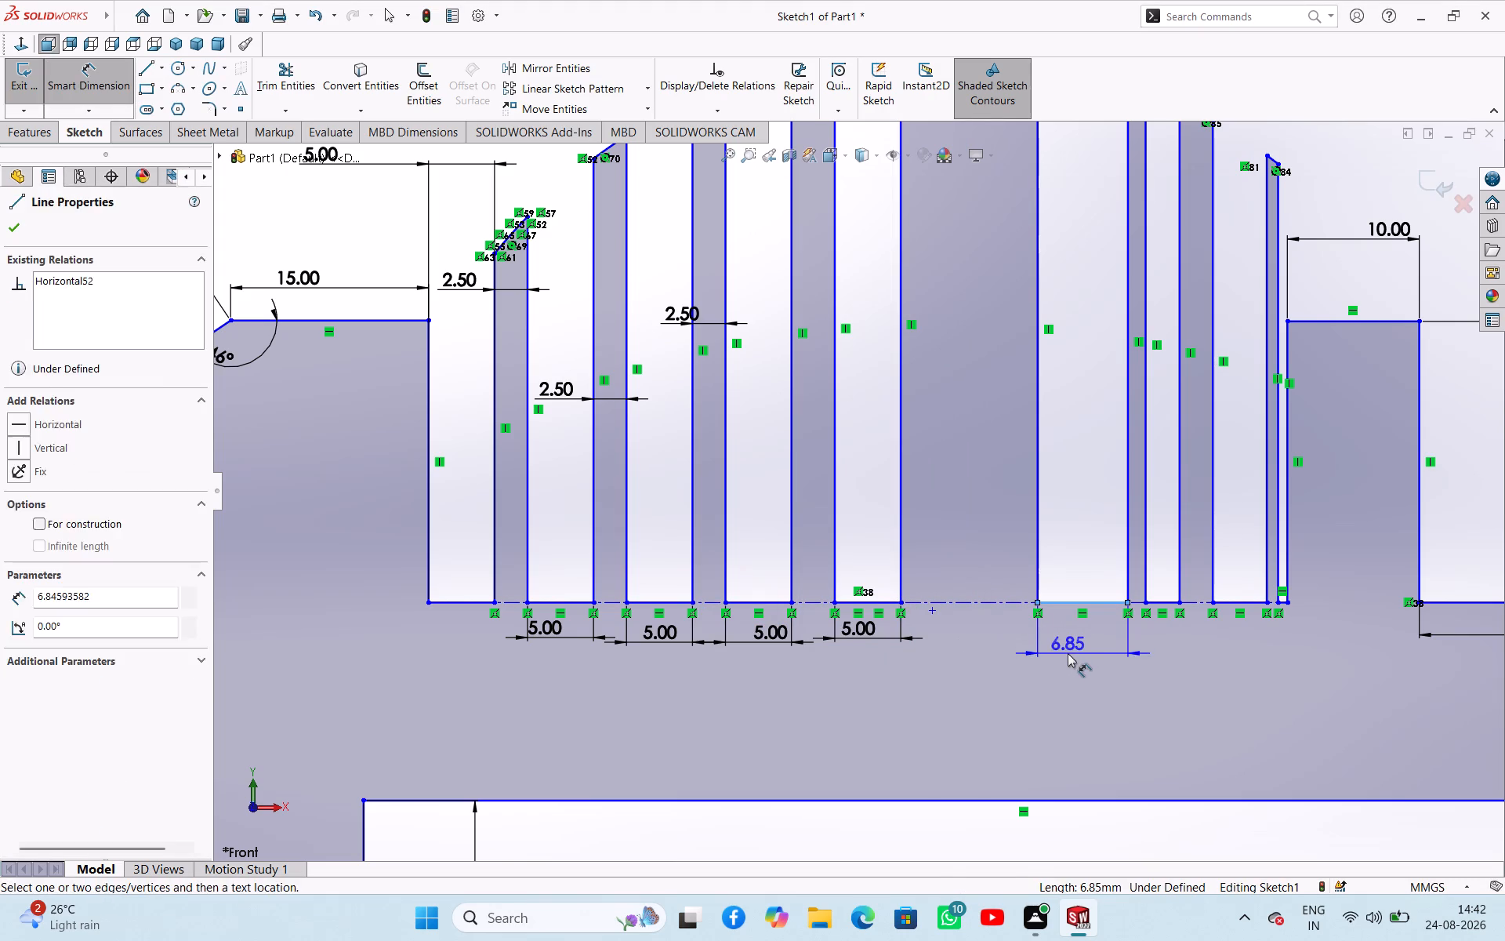
pyautogui.press('5')
pyautogui.press('Return')
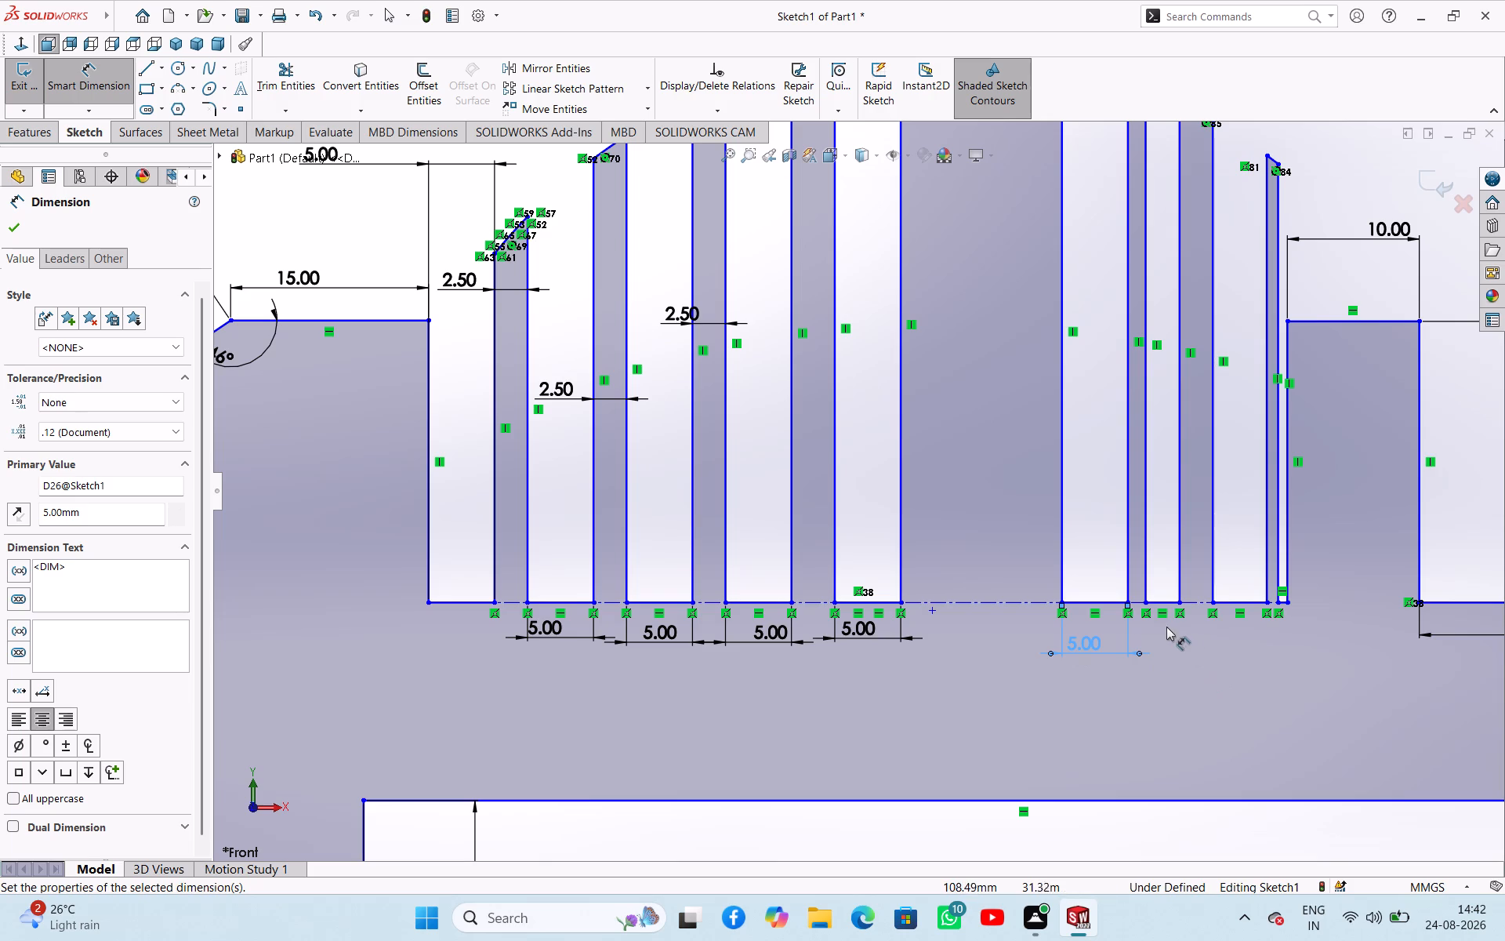
# Dimension the width of the wide central fin at 2.5 mm.
pyautogui.scroll(3, 1051, 509)
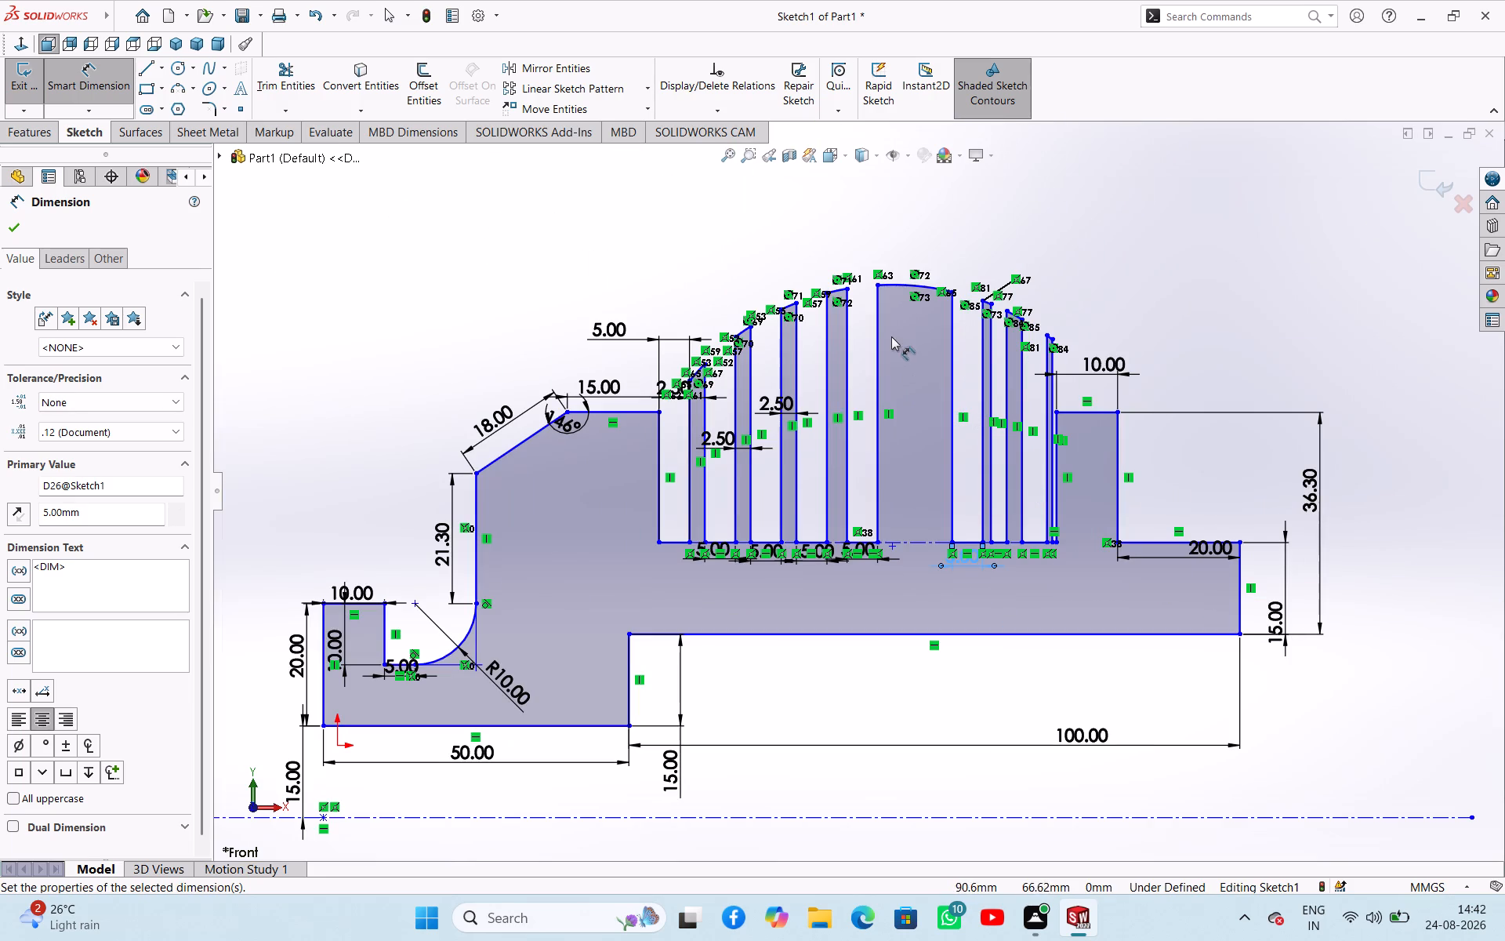
pyautogui.click(879, 331)
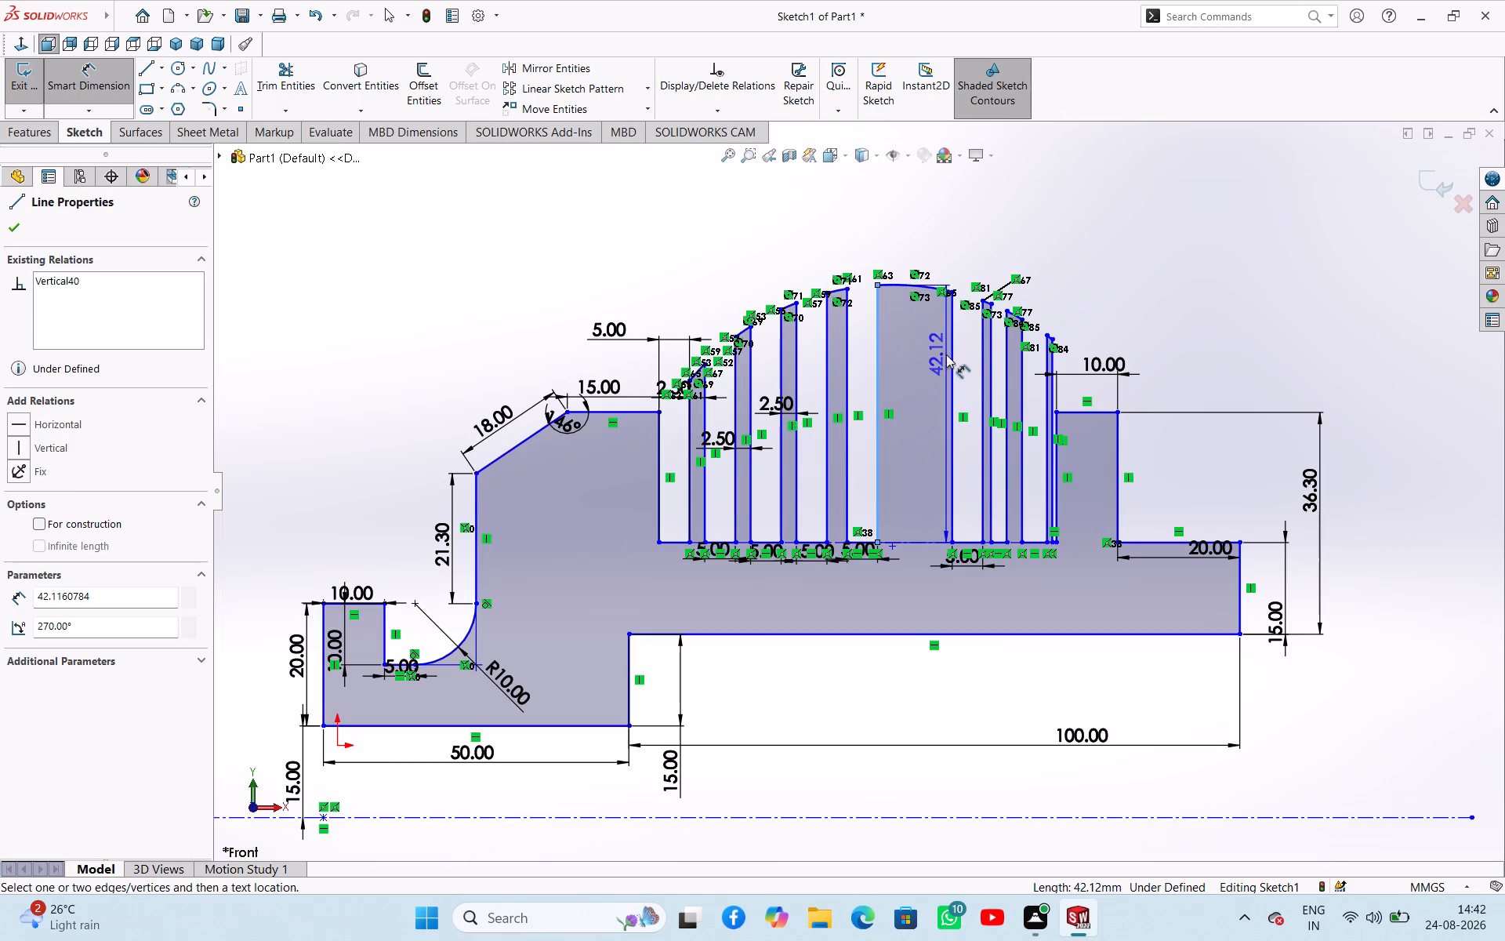
pyautogui.click(948, 357)
pyautogui.click(907, 250)
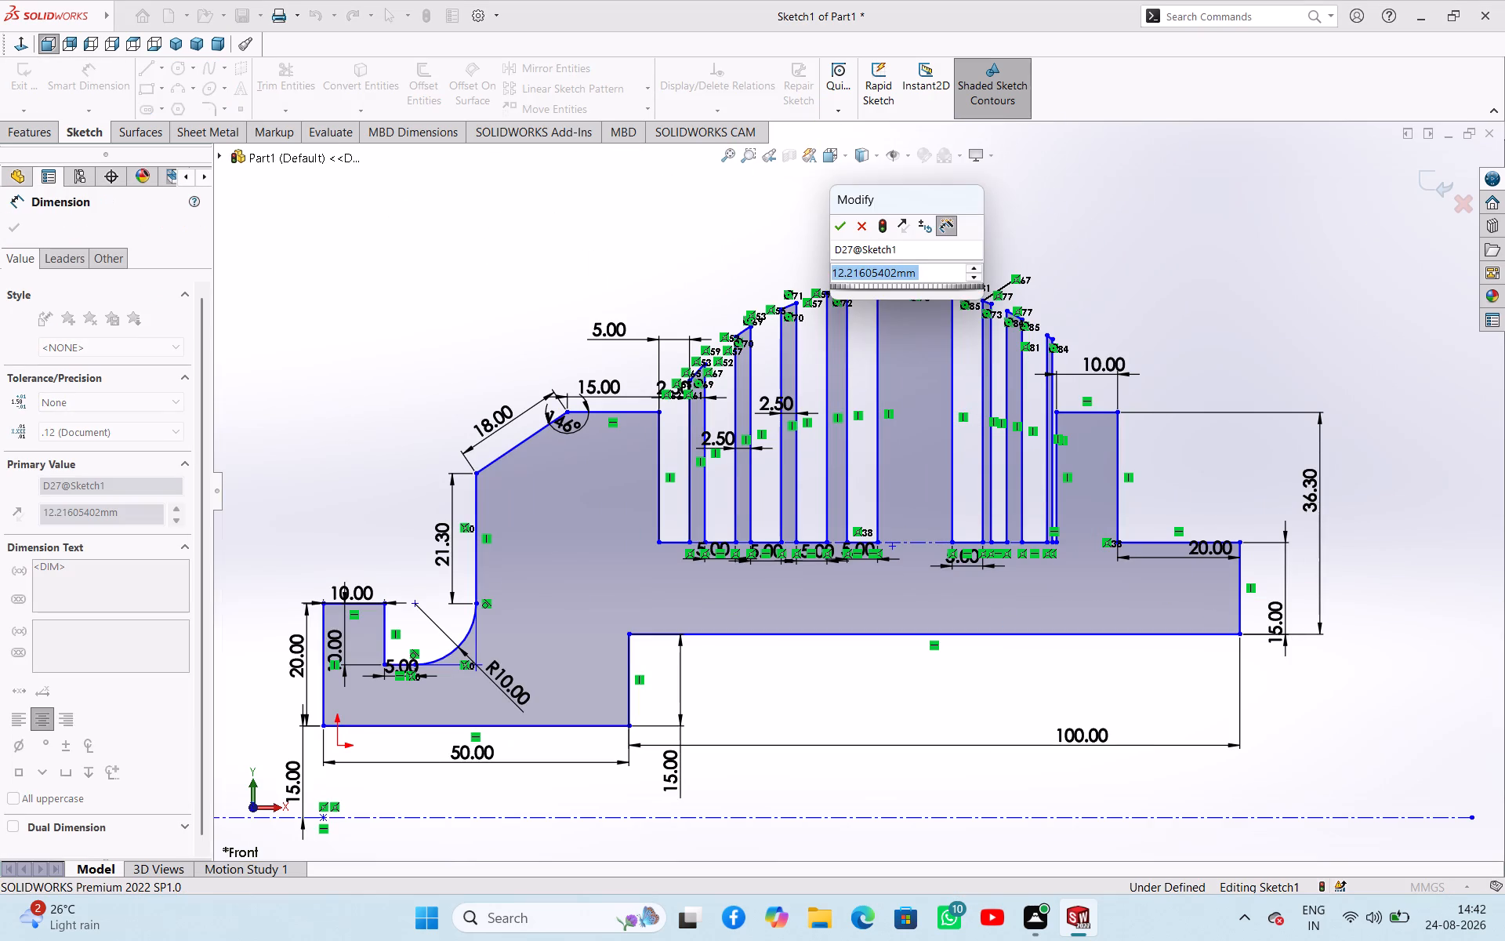
pyautogui.write('2.')
pyautogui.press('5')
pyautogui.press('Return')
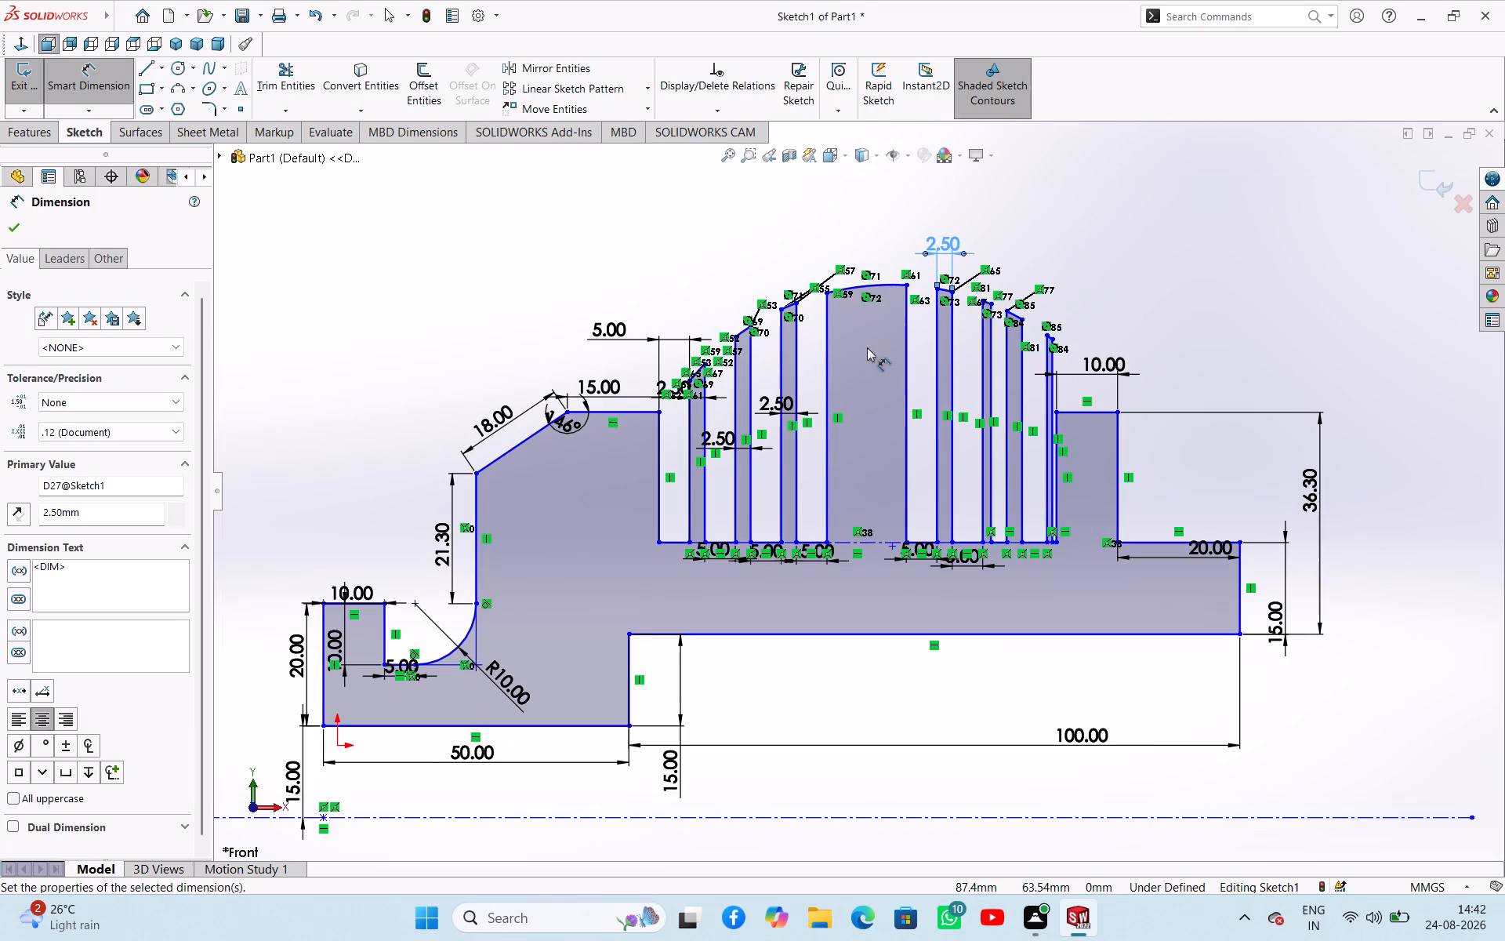
# Dimension the width of the fourth ascending fin, just before the central fin, at 2.5 mm.
pyautogui.click(828, 354)
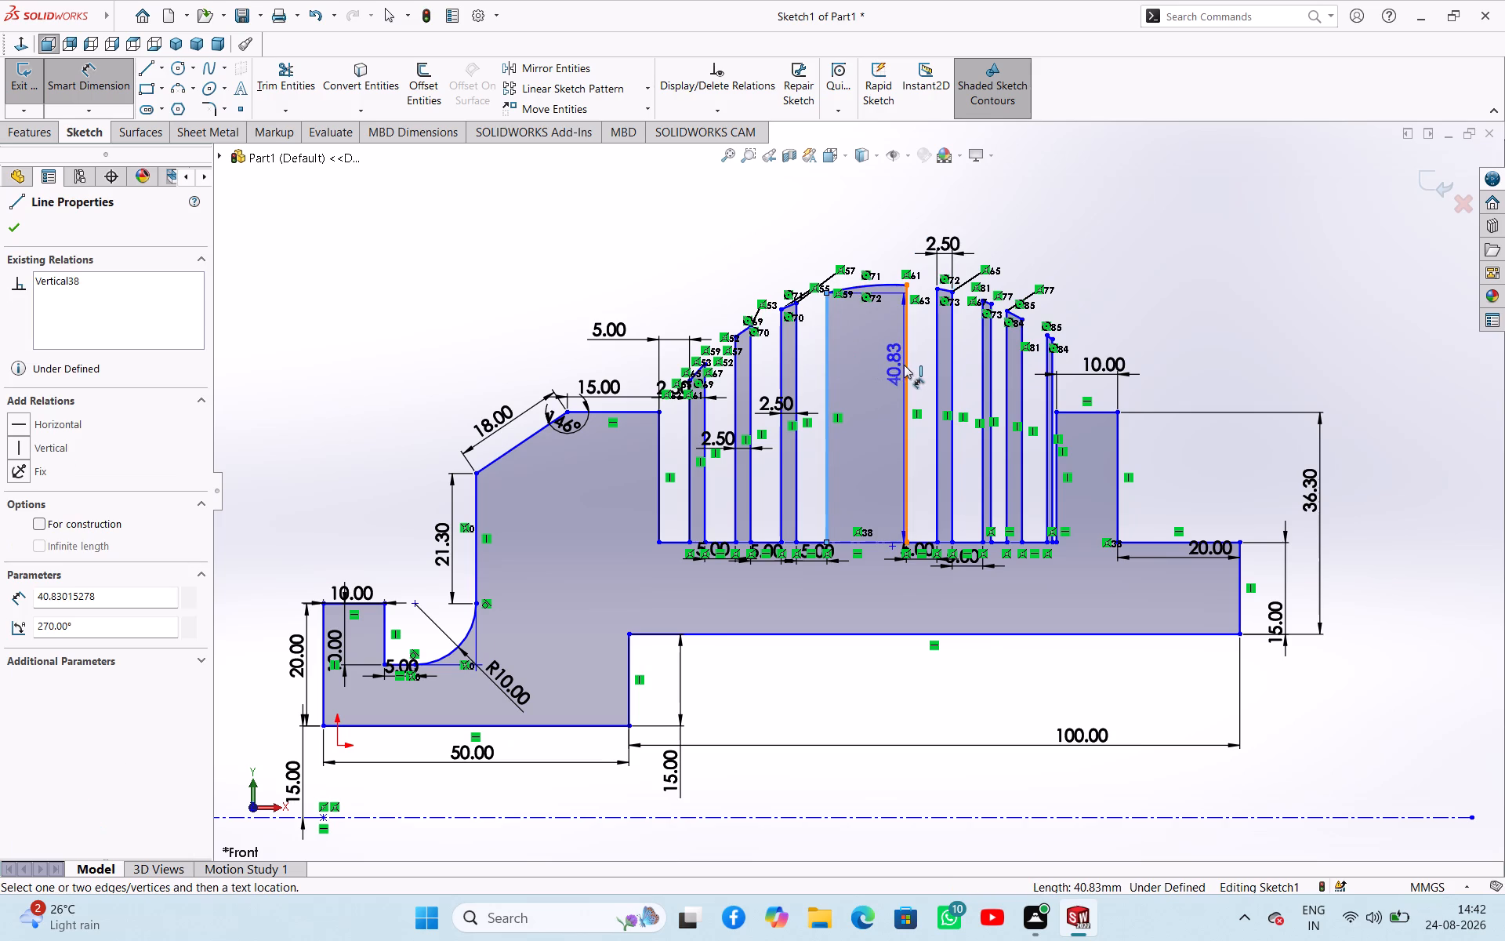
pyautogui.click(903, 365)
pyautogui.click(846, 212)
pyautogui.press('2')
pyautogui.press('.')
pyautogui.press('5')
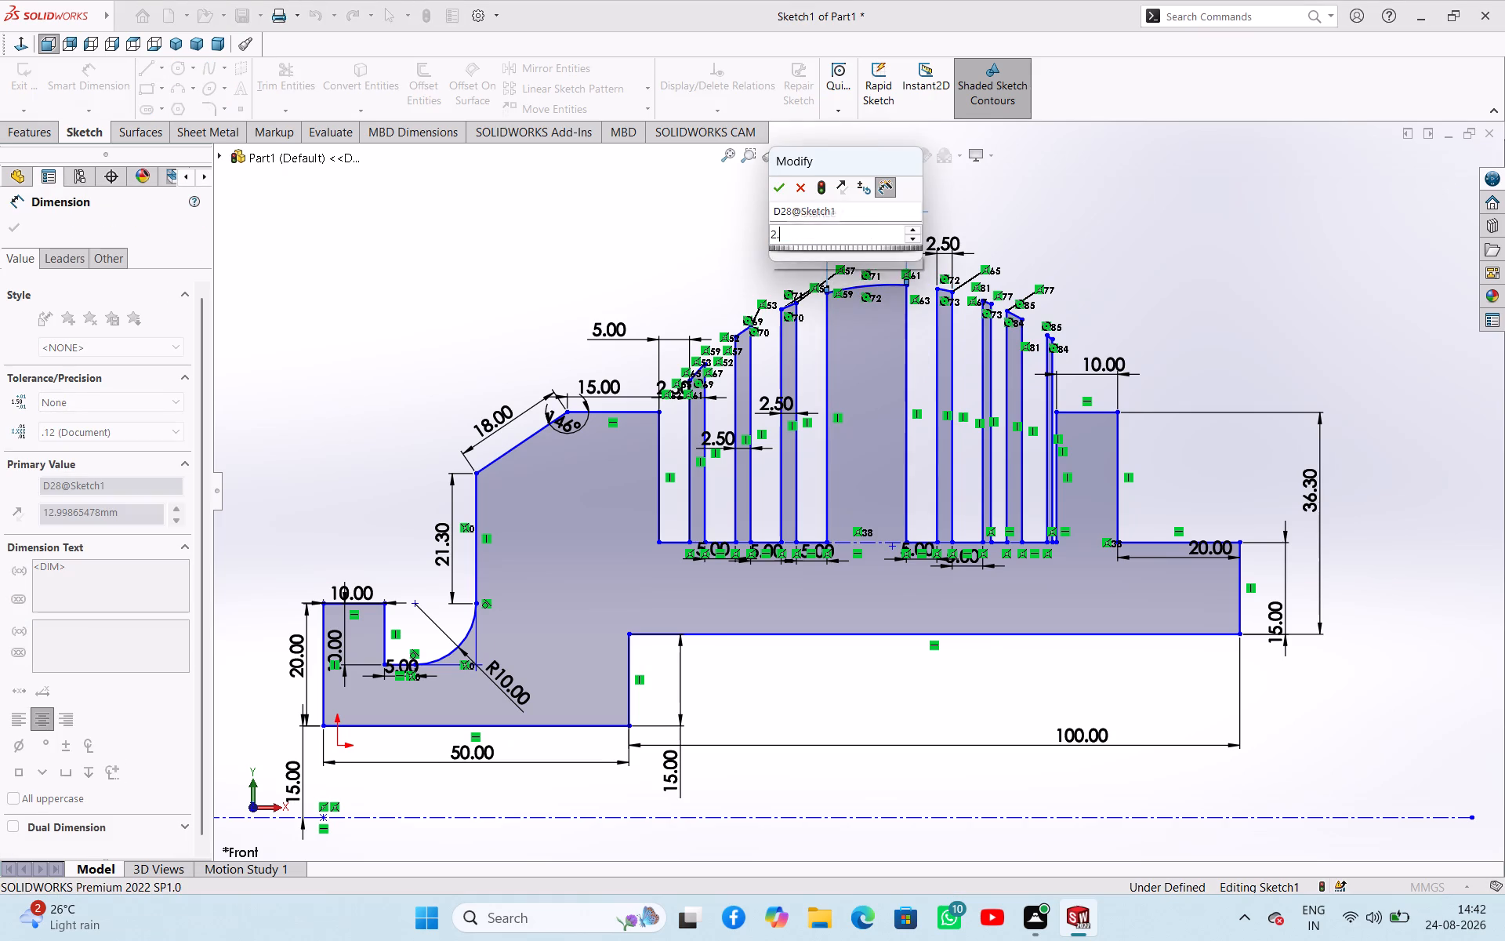
pyautogui.press('Return')
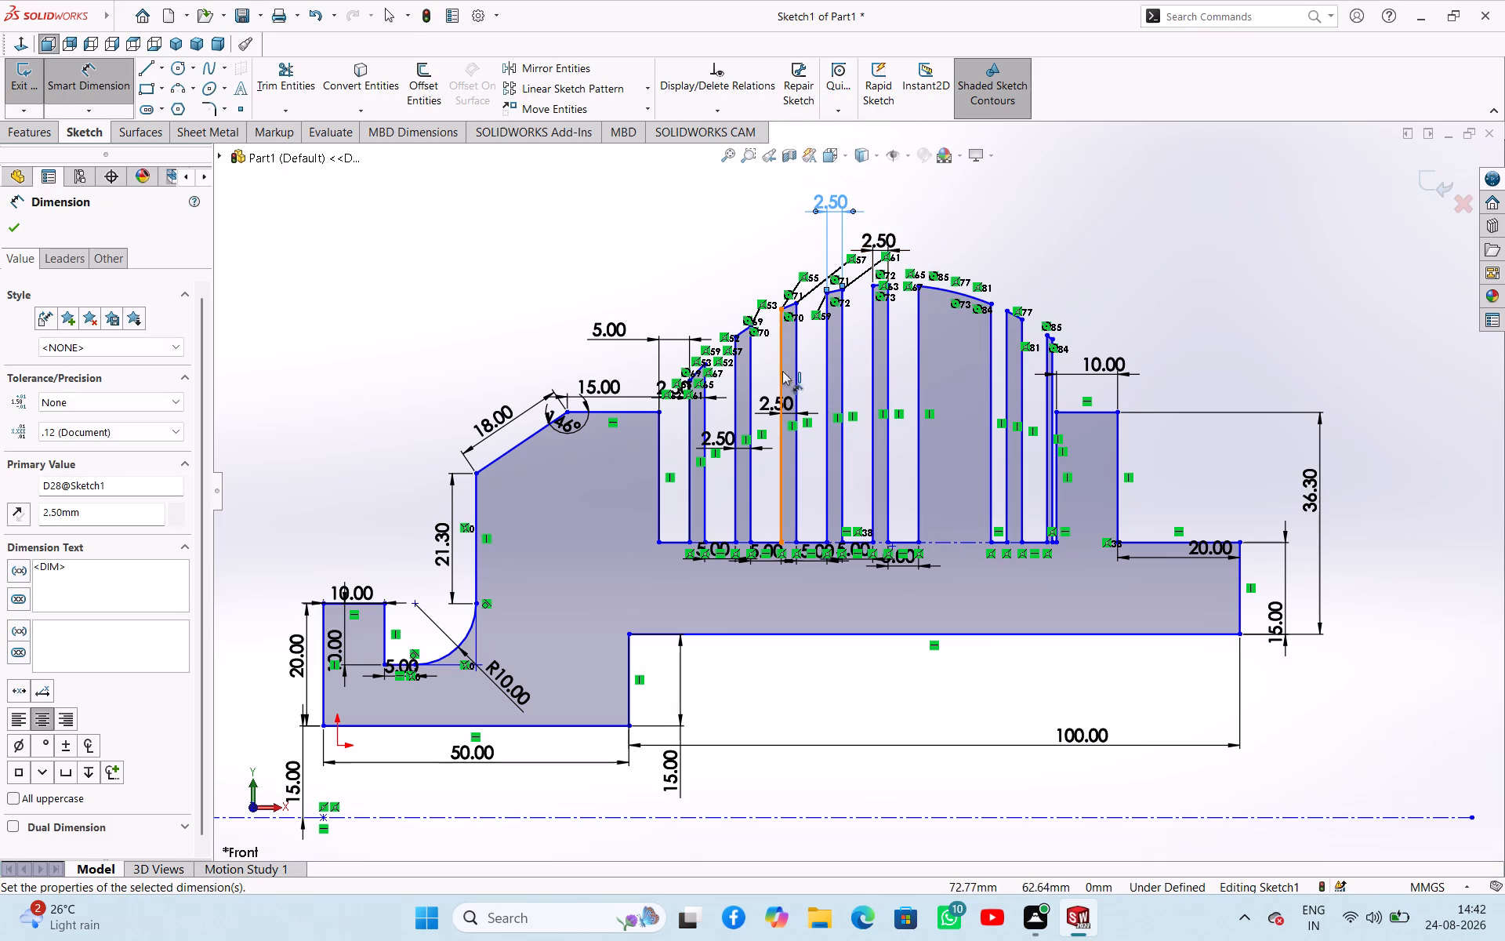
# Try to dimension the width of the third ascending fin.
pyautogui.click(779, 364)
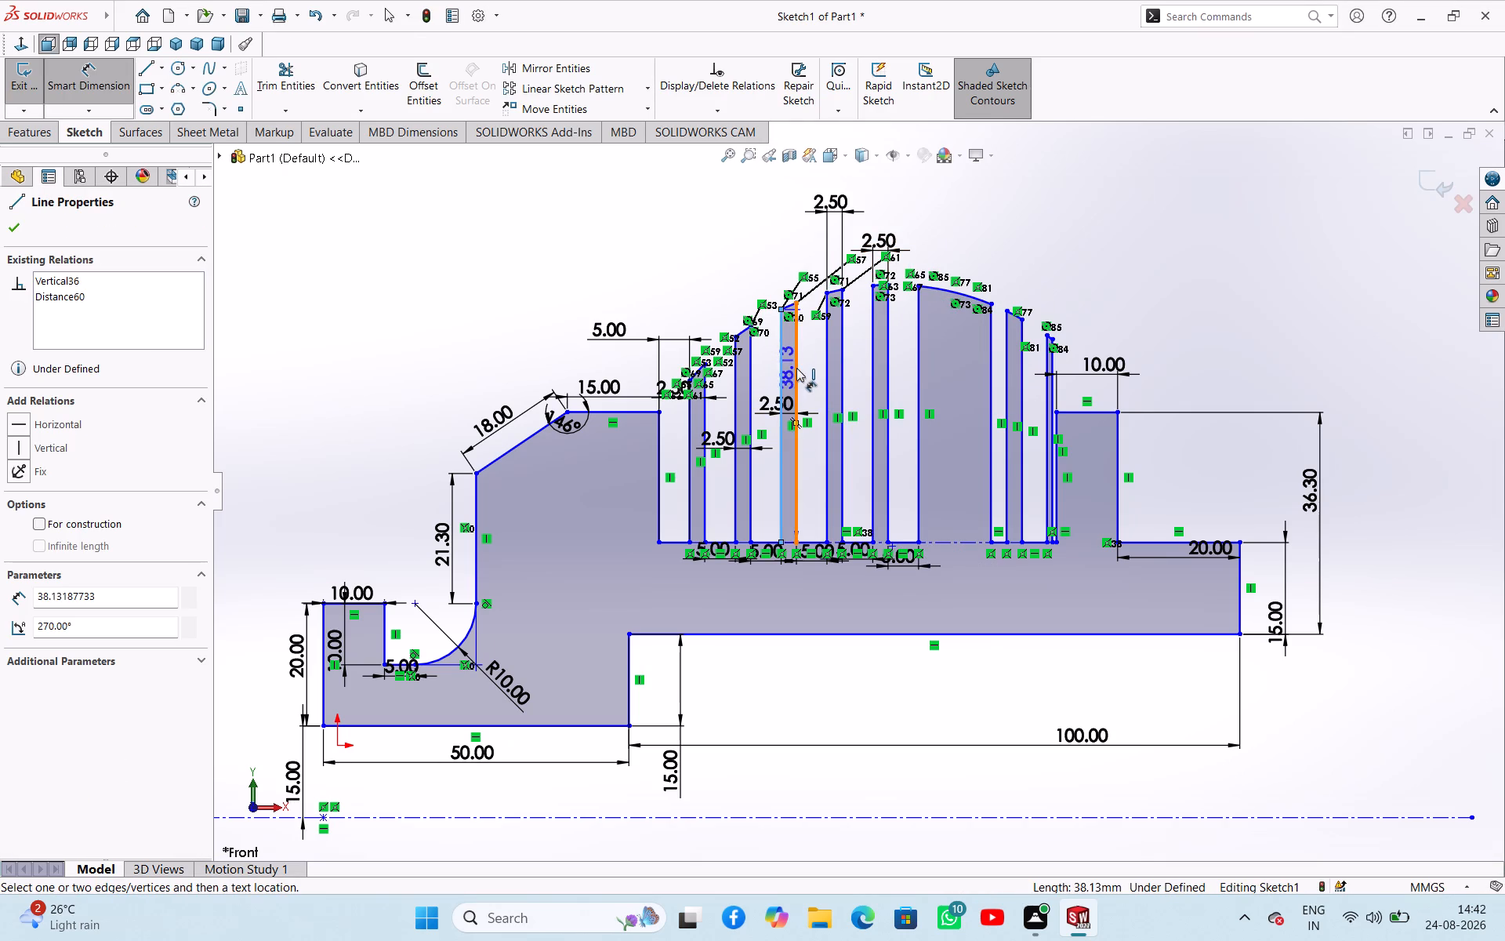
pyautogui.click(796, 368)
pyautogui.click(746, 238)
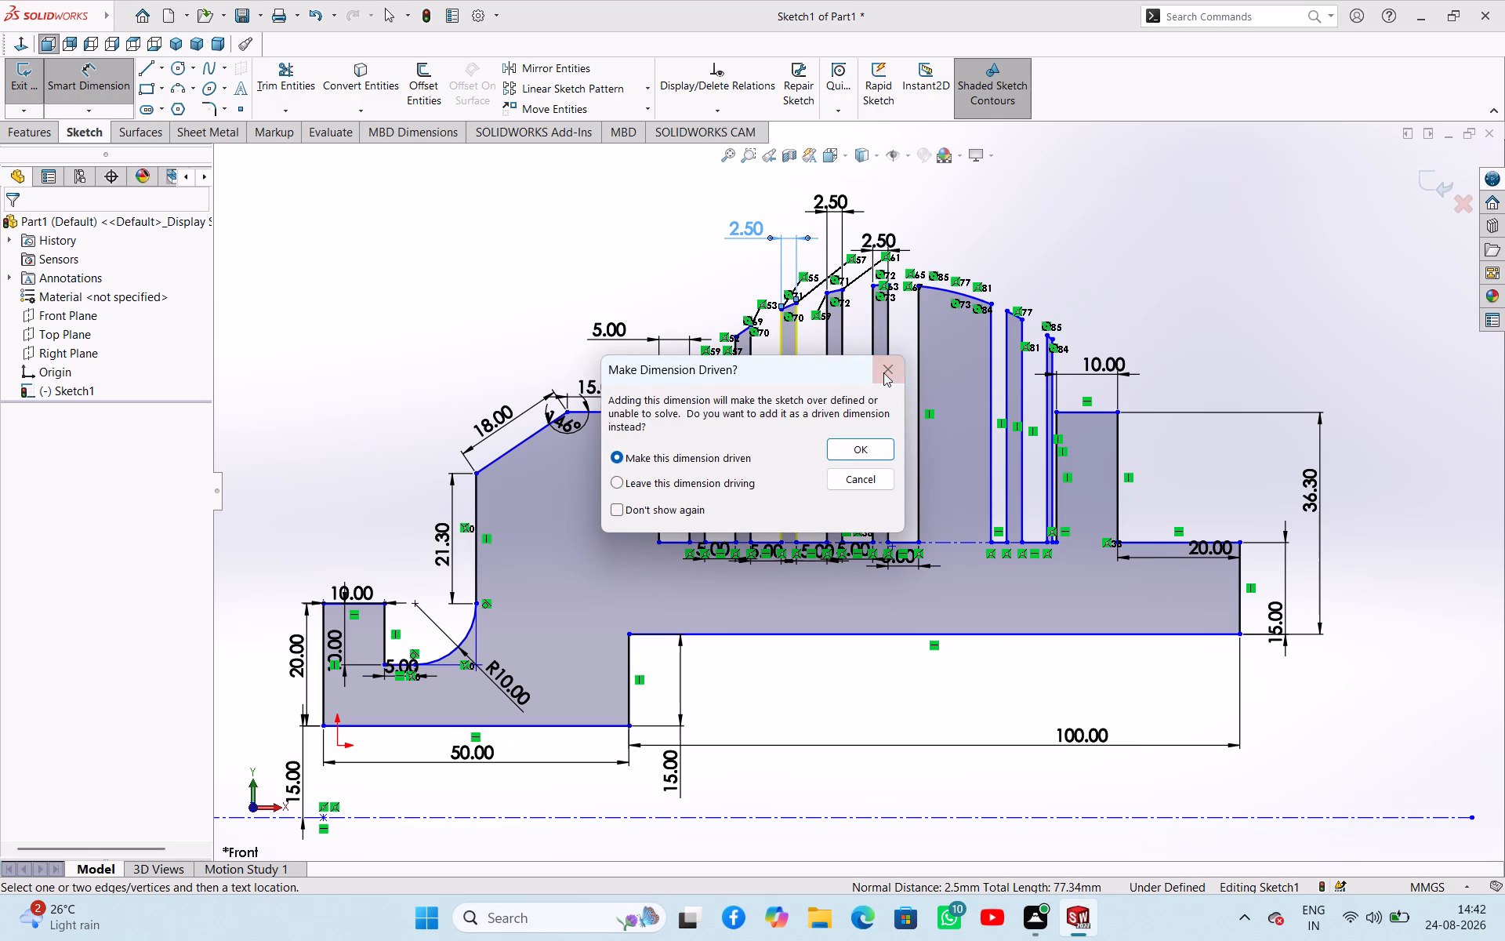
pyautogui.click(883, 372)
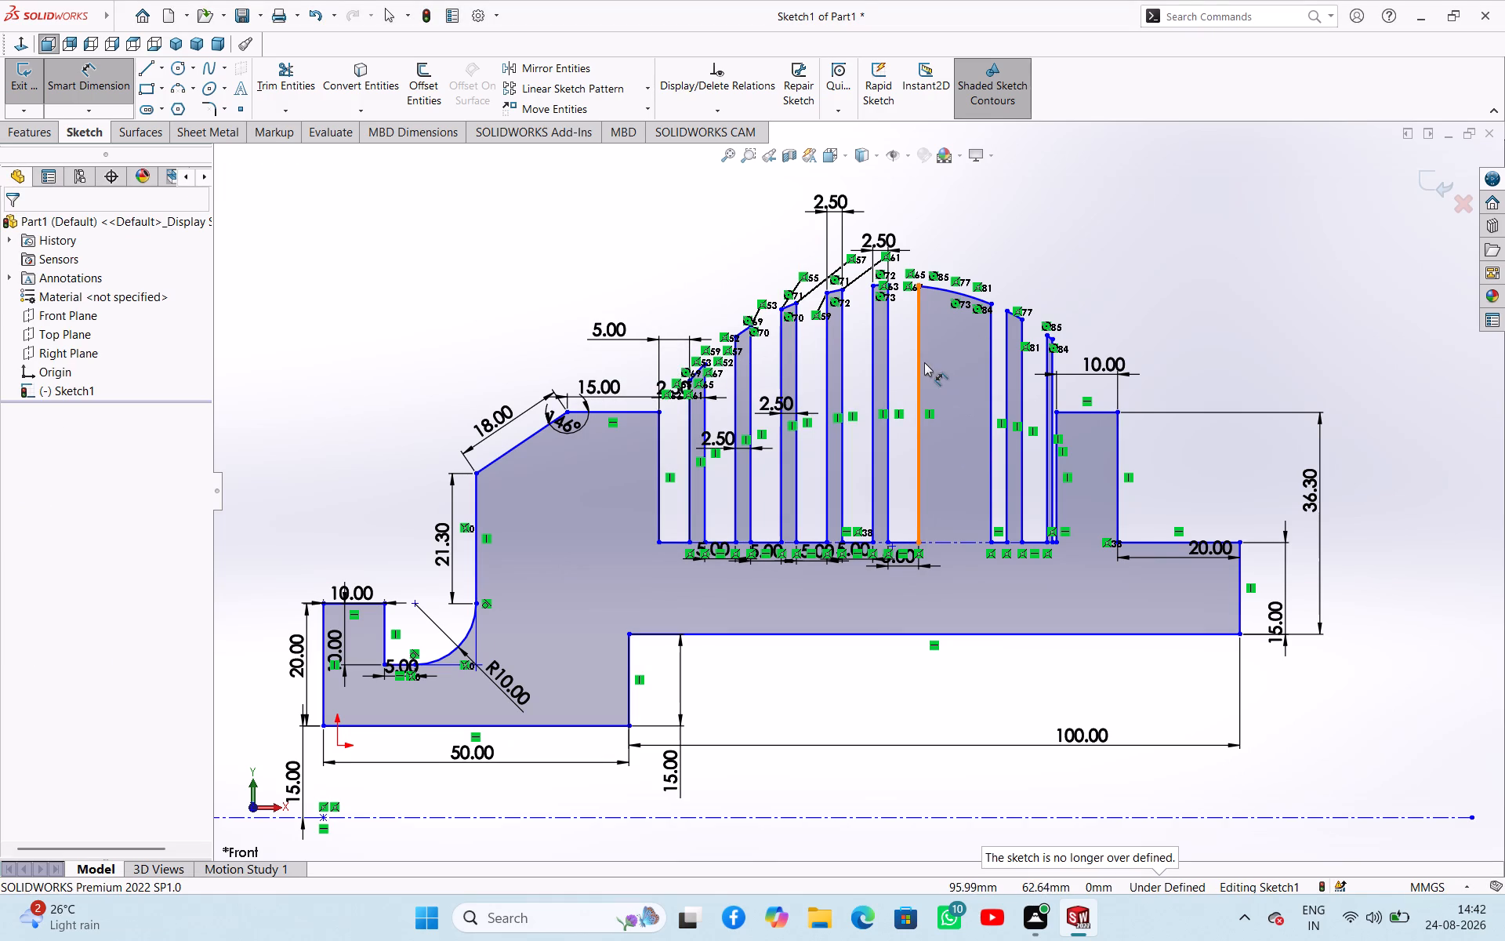
# Dimension the width of the sixth fin, just after the central fin, at 2.5 mm.
pyautogui.moveTo(922, 361); pyautogui.dragTo(929, 362)
pyautogui.click(992, 380)
pyautogui.click(934, 238)
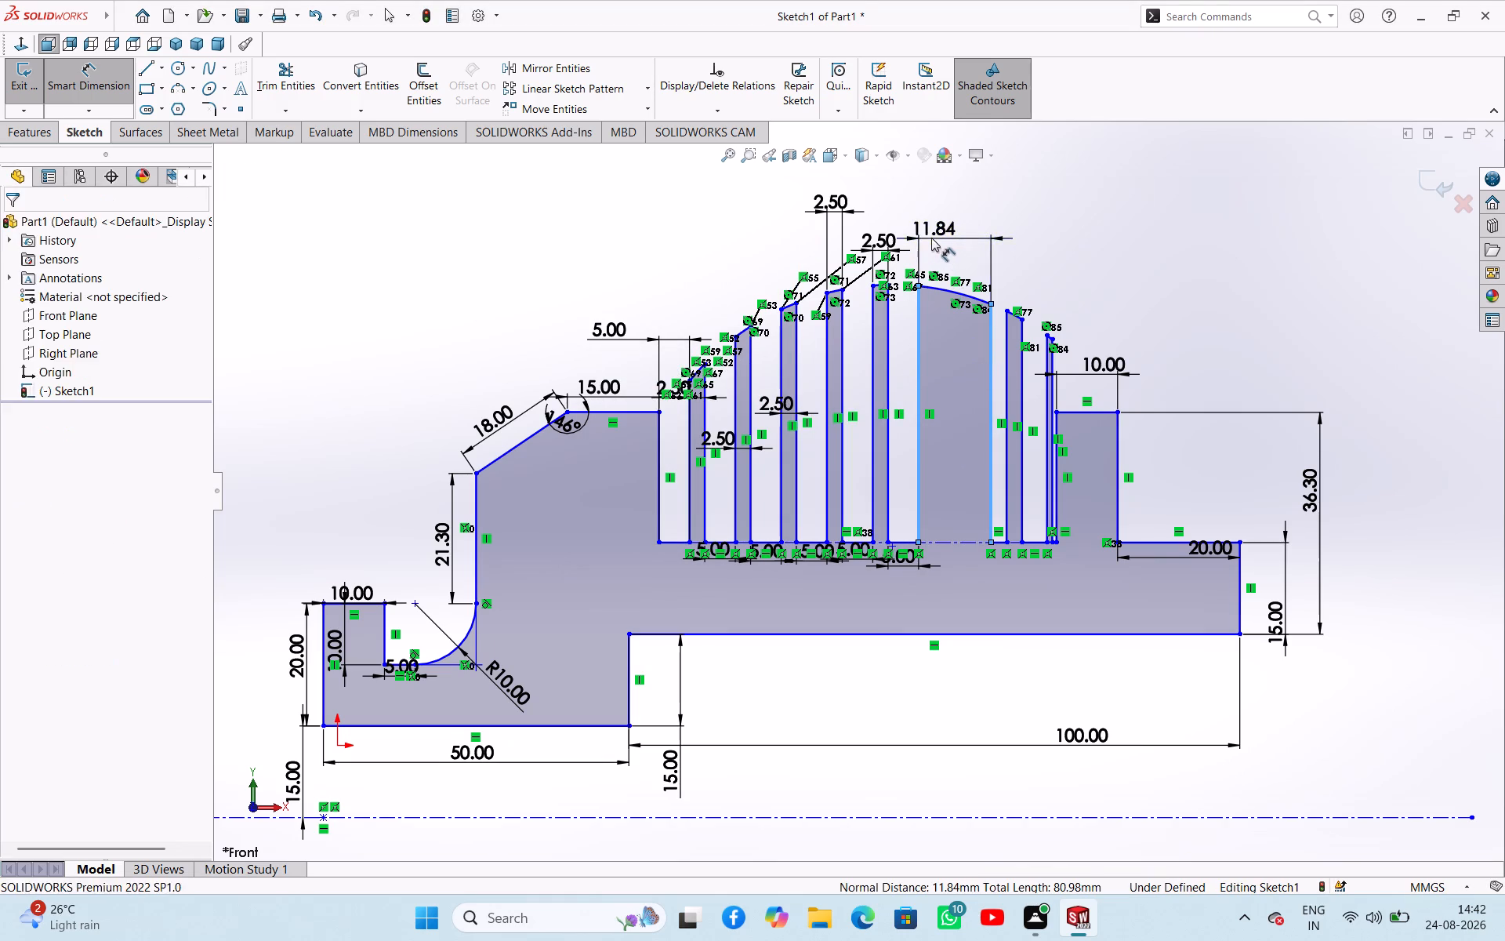
pyautogui.press('2')
pyautogui.press('.')
pyautogui.press('Return')
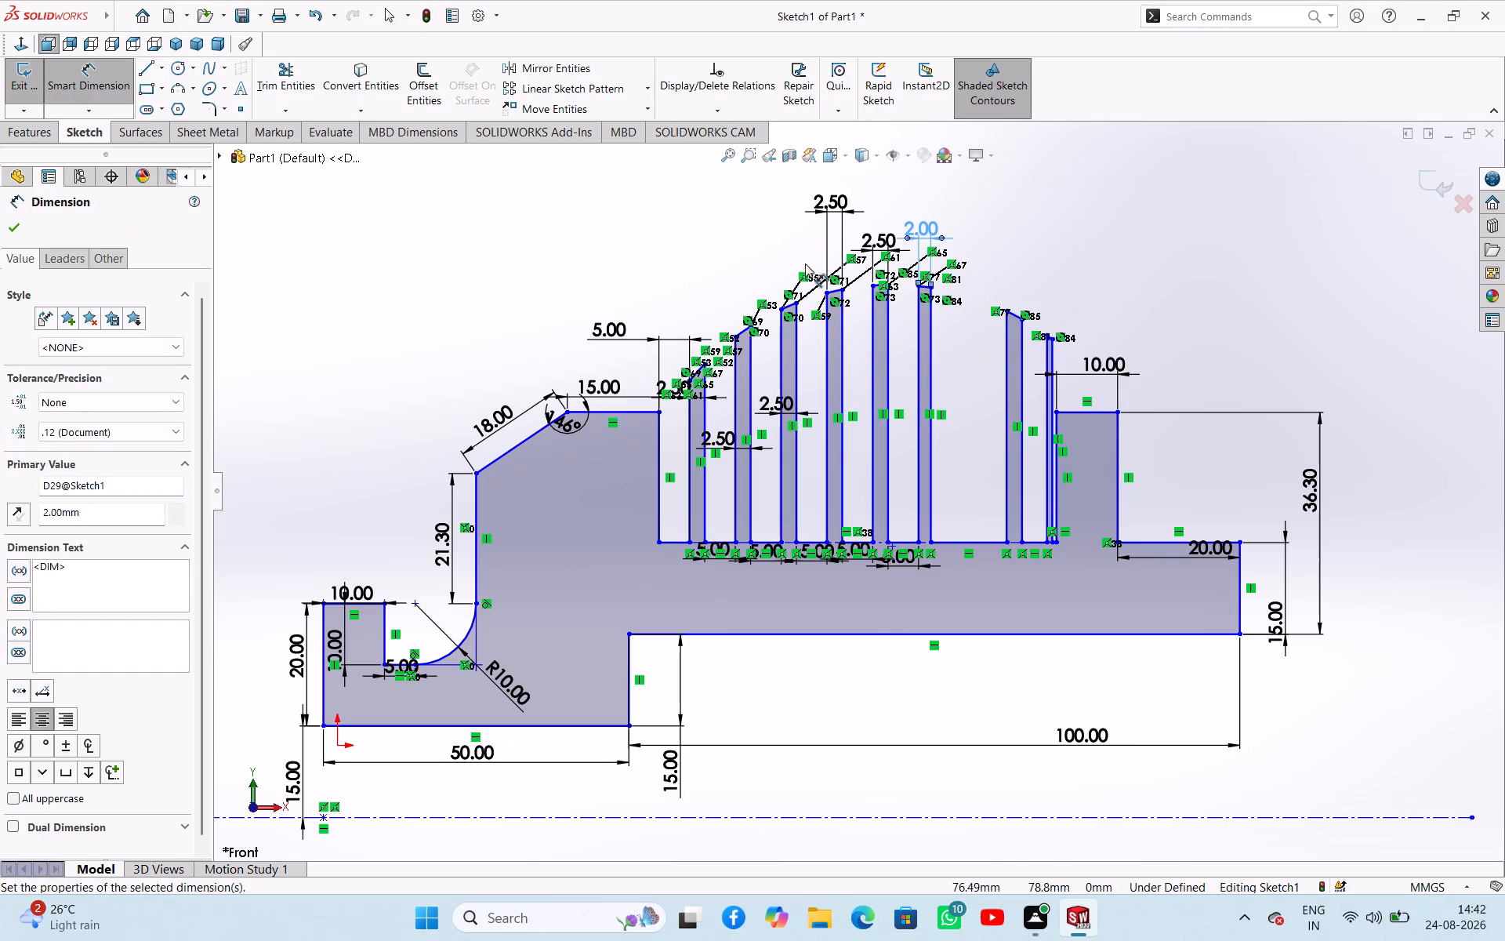
pyautogui.doubleClick(912, 234)
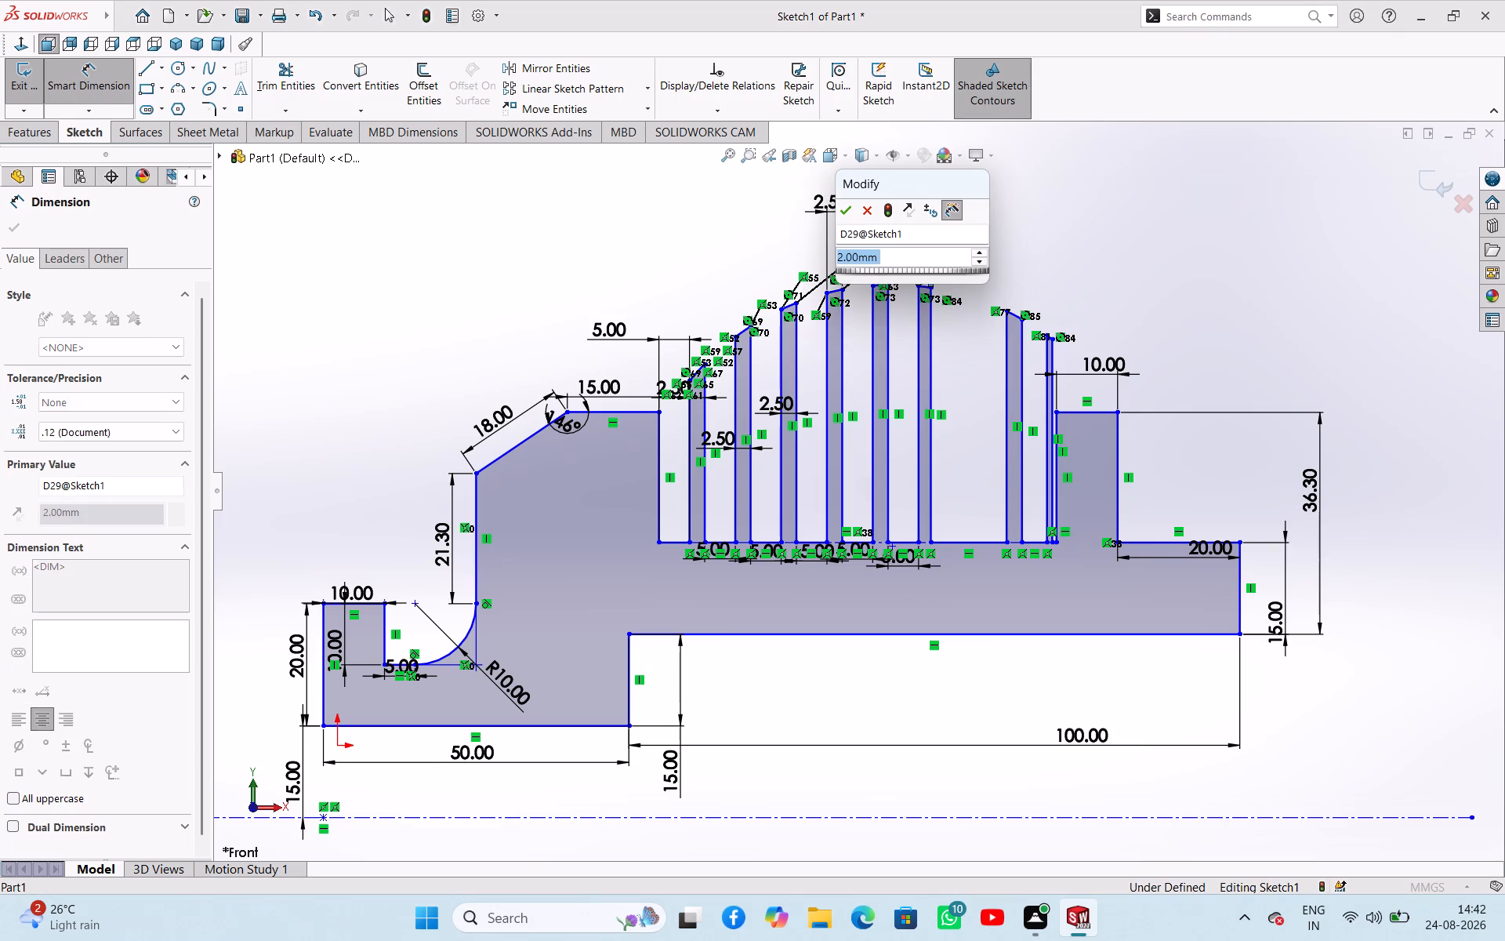
pyautogui.write('2.')
pyautogui.press('5')
pyautogui.press('Return')
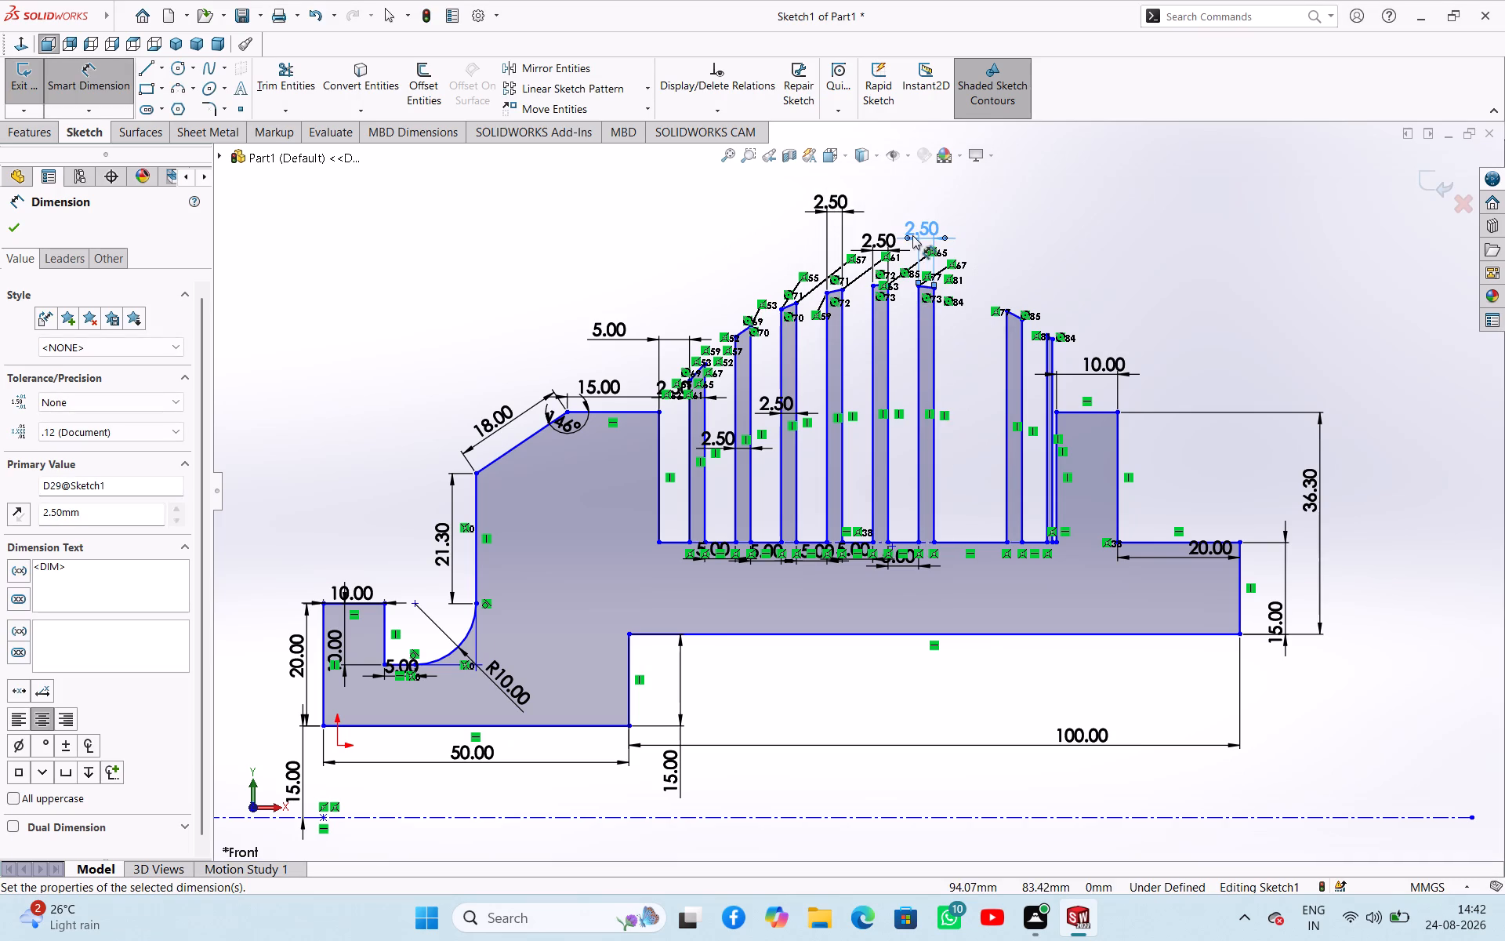
# Dimension the groove-bottom line after the sixth fin at 5 mm and the width of the seventh fin at 2.5 mm.
pyautogui.click(970, 542)
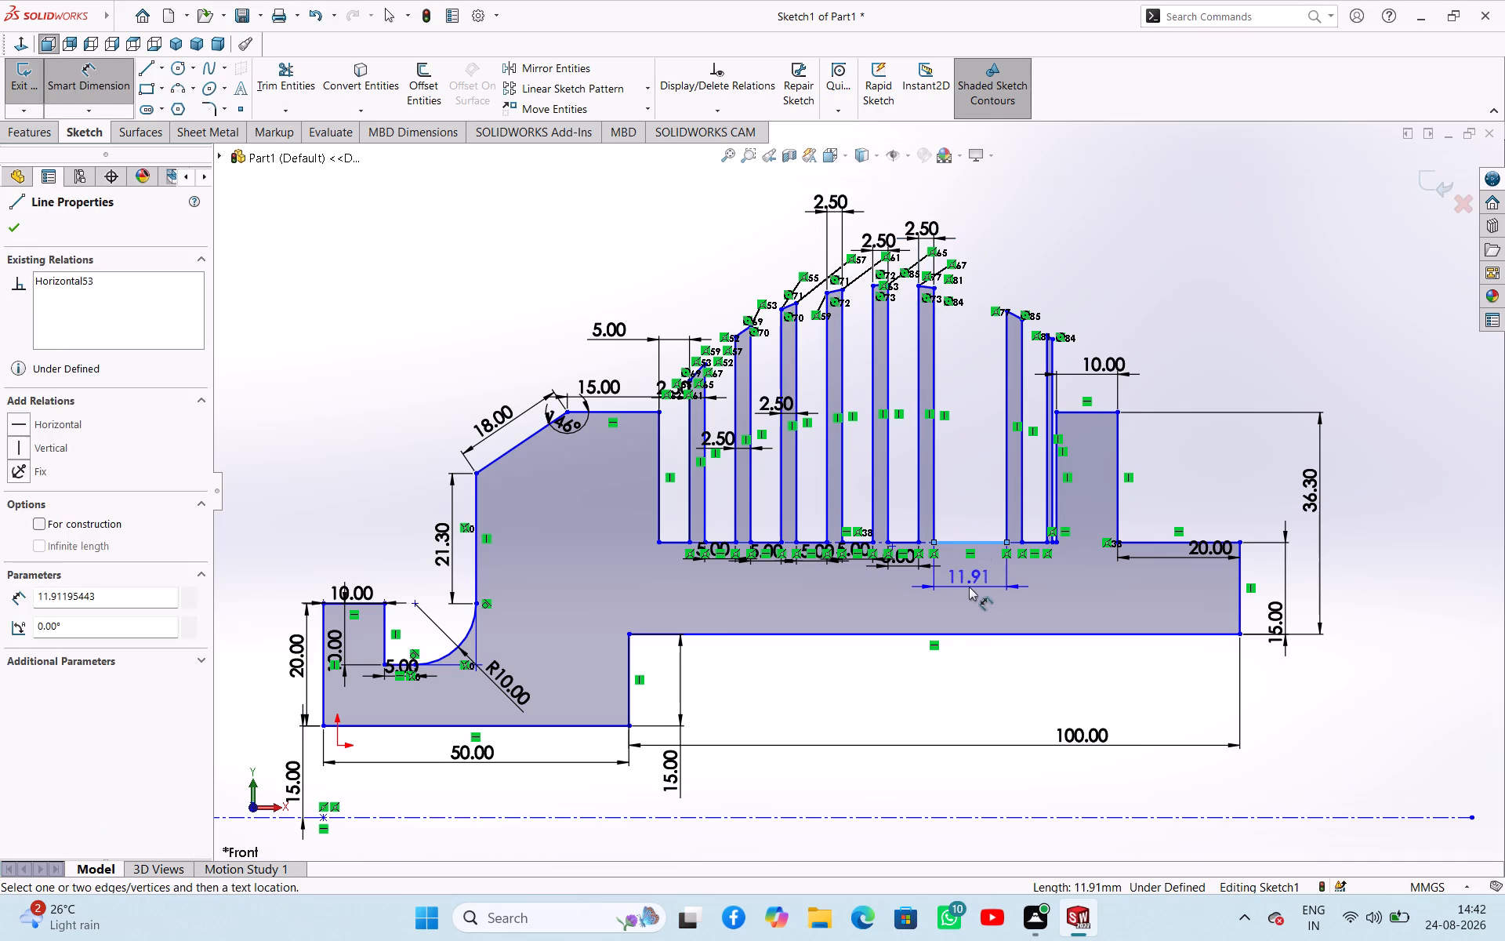
pyautogui.click(969, 587)
pyautogui.press('5')
pyautogui.press('Return')
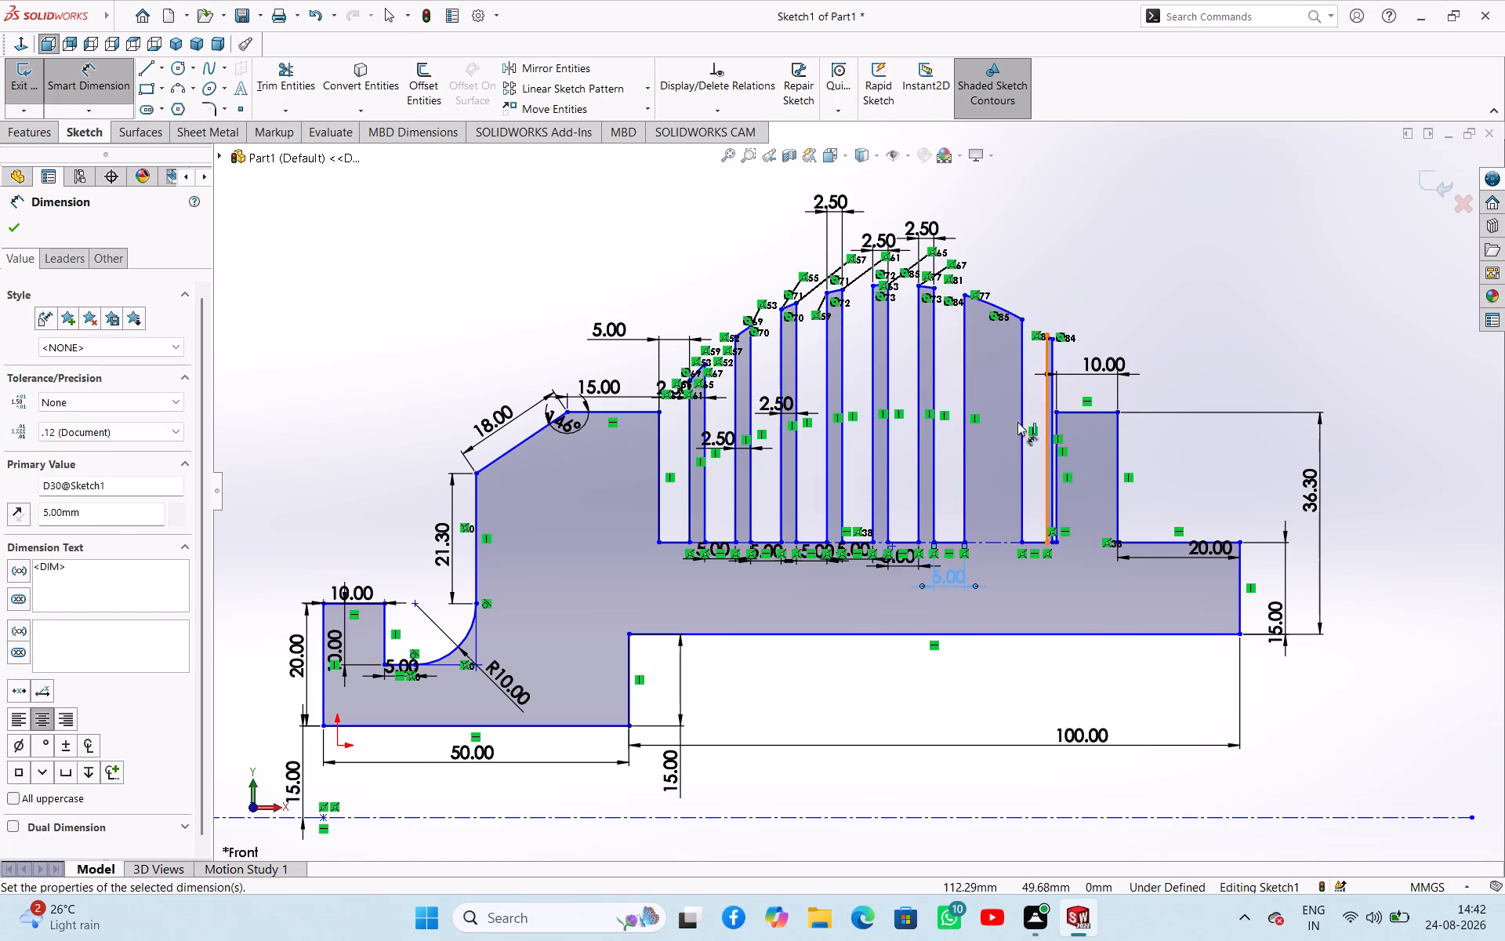
pyautogui.click(1023, 428)
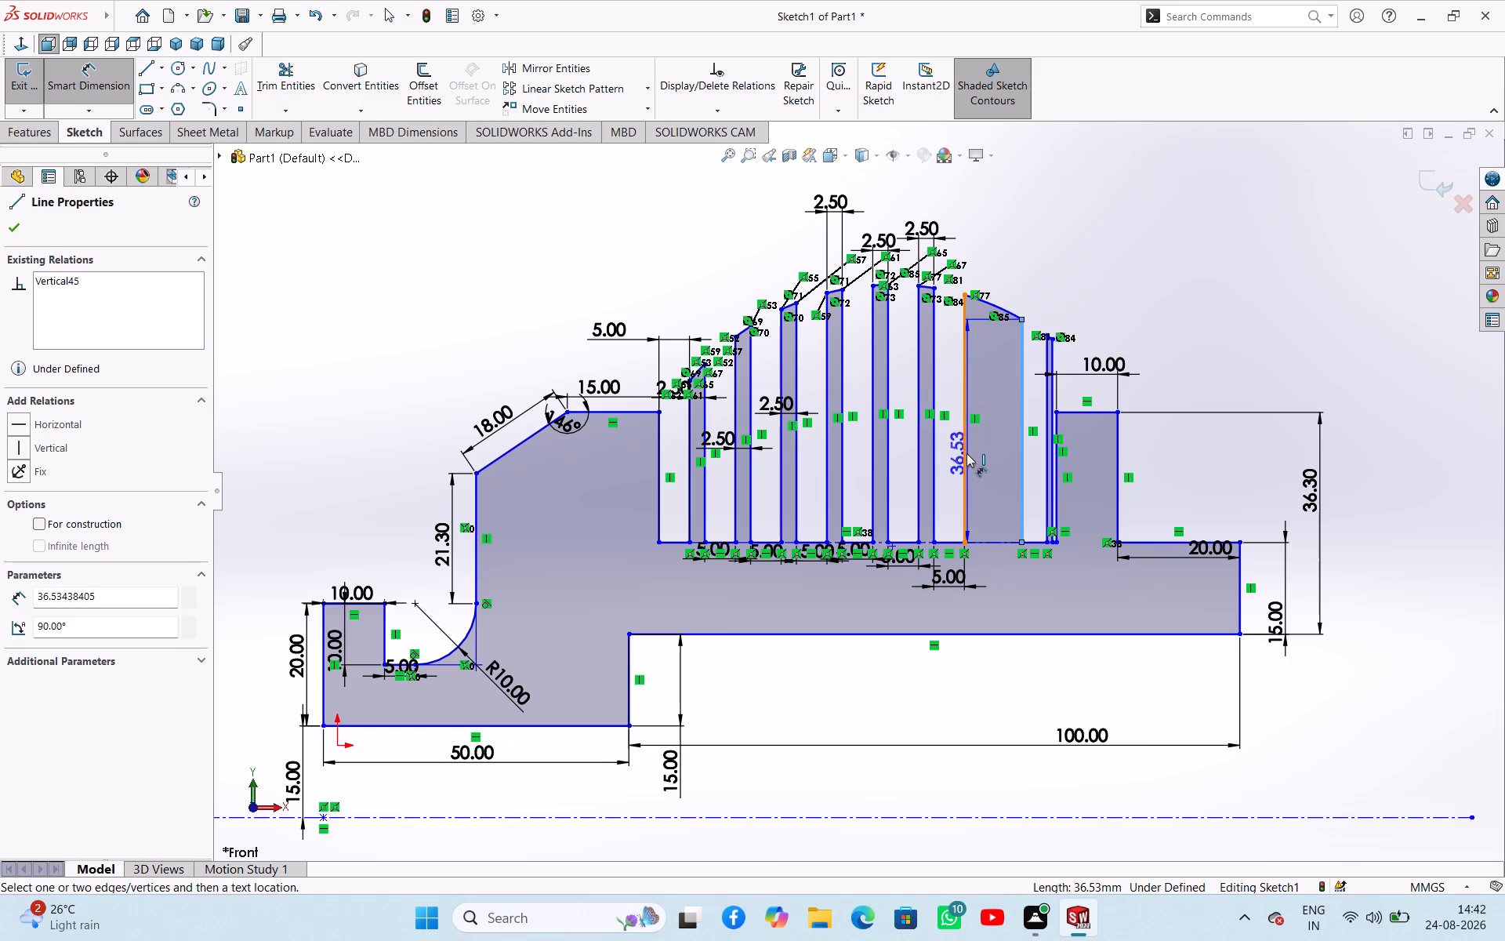
pyautogui.click(966, 454)
pyautogui.click(1035, 261)
pyautogui.press('2')
pyautogui.press('.')
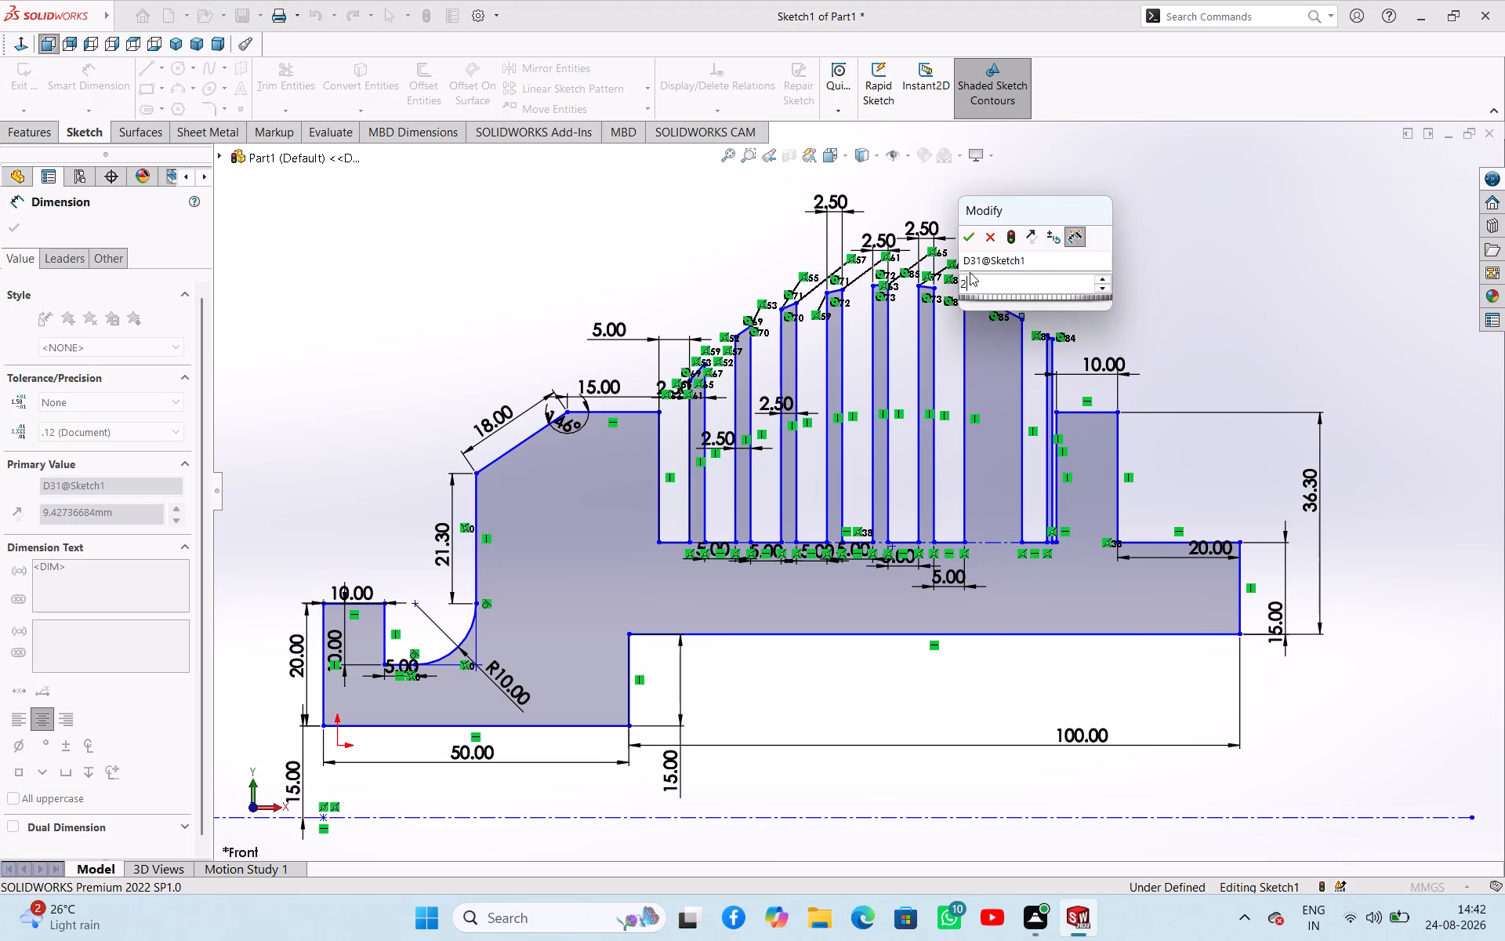
pyautogui.press('5')
pyautogui.press('Return')
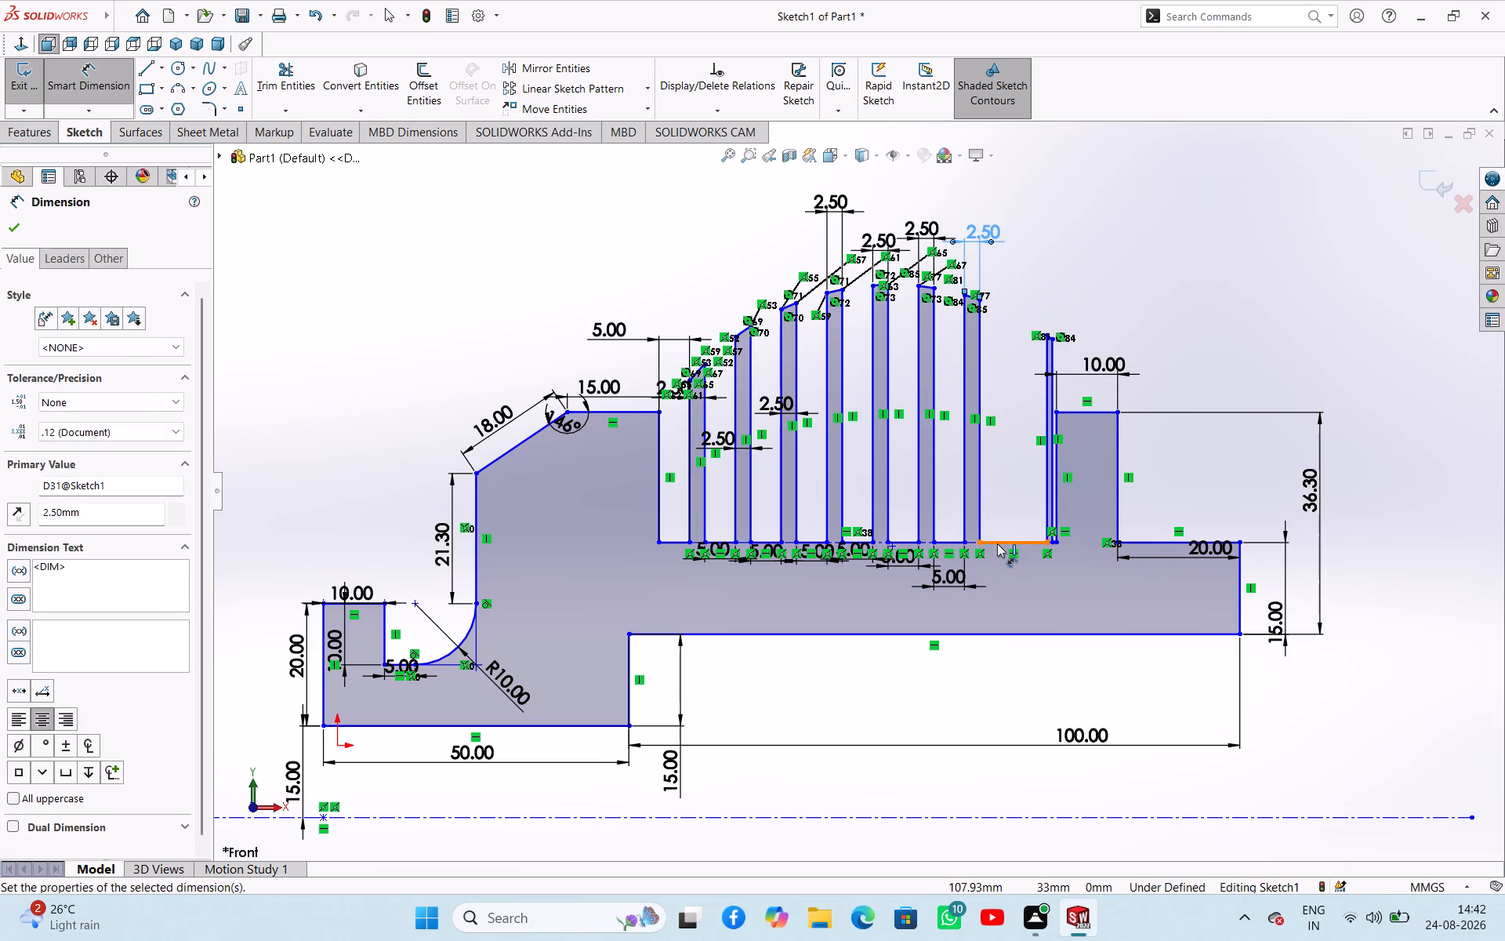
# Dimension the groove-bottom line after the seventh fin at 5 mm and the width of the eighth fin at 2.5 mm.
pyautogui.click(997, 543)
pyautogui.click(1011, 582)
pyautogui.press('5')
pyautogui.press('Return')
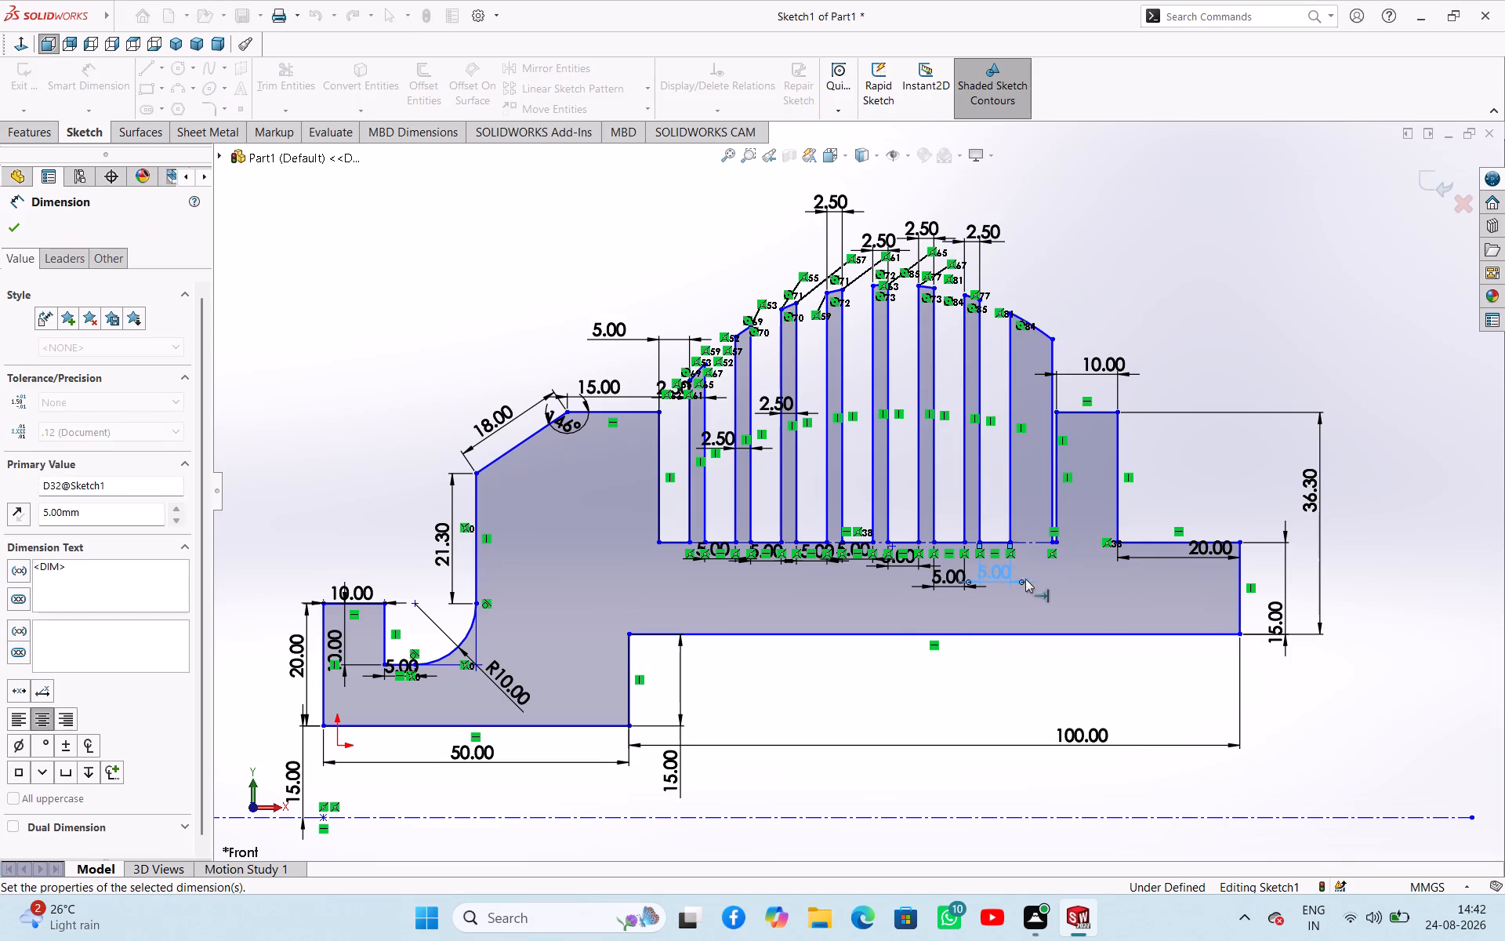
pyautogui.click(1049, 360)
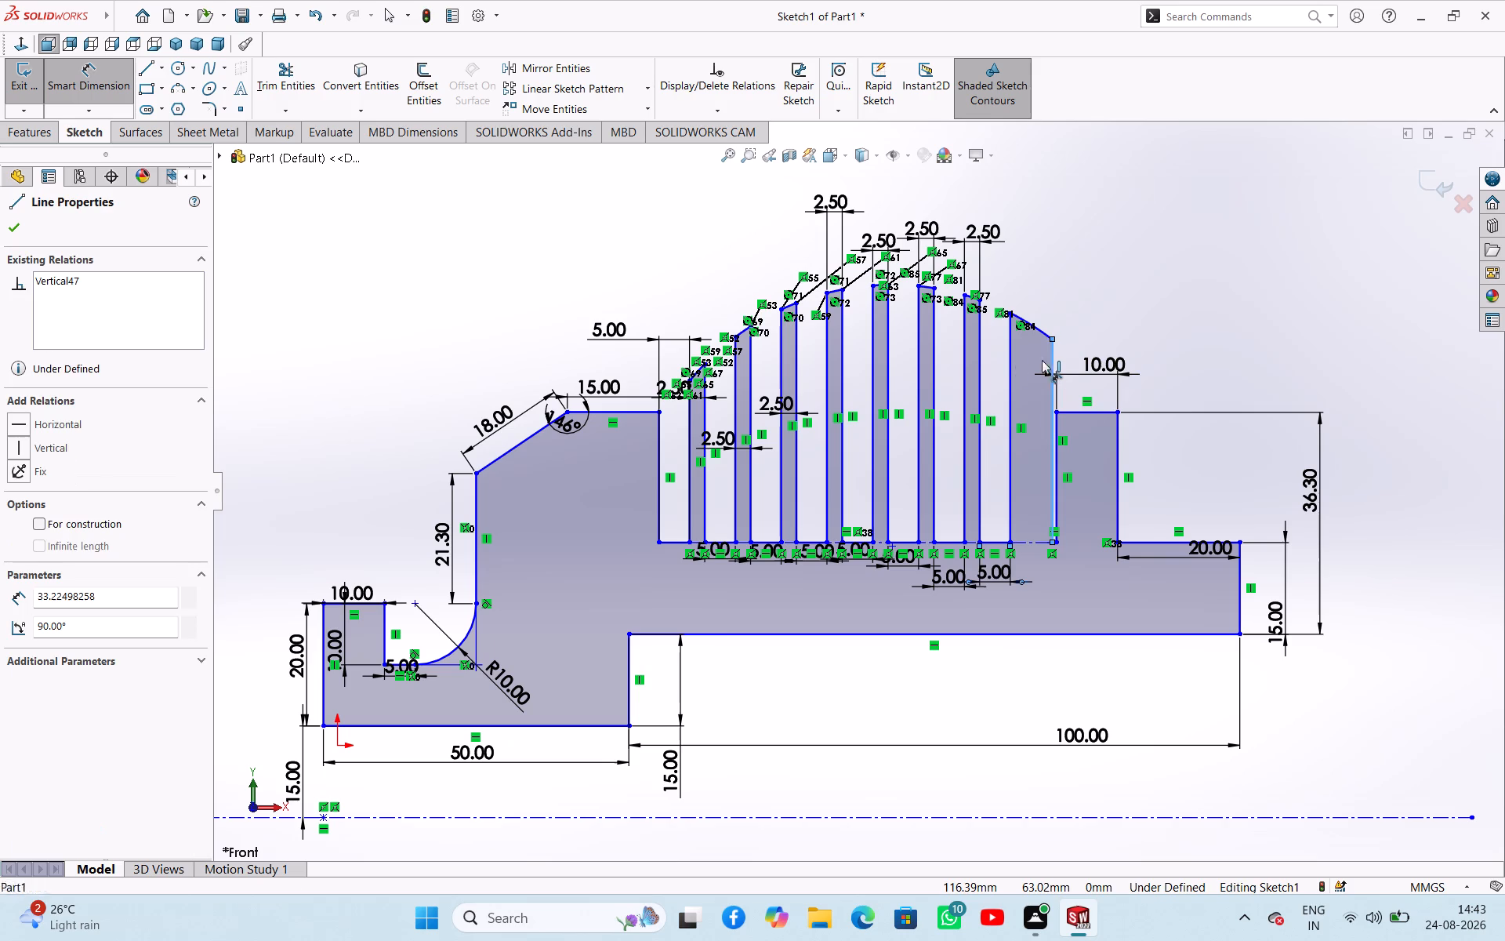
pyautogui.click(1011, 360)
pyautogui.click(1043, 282)
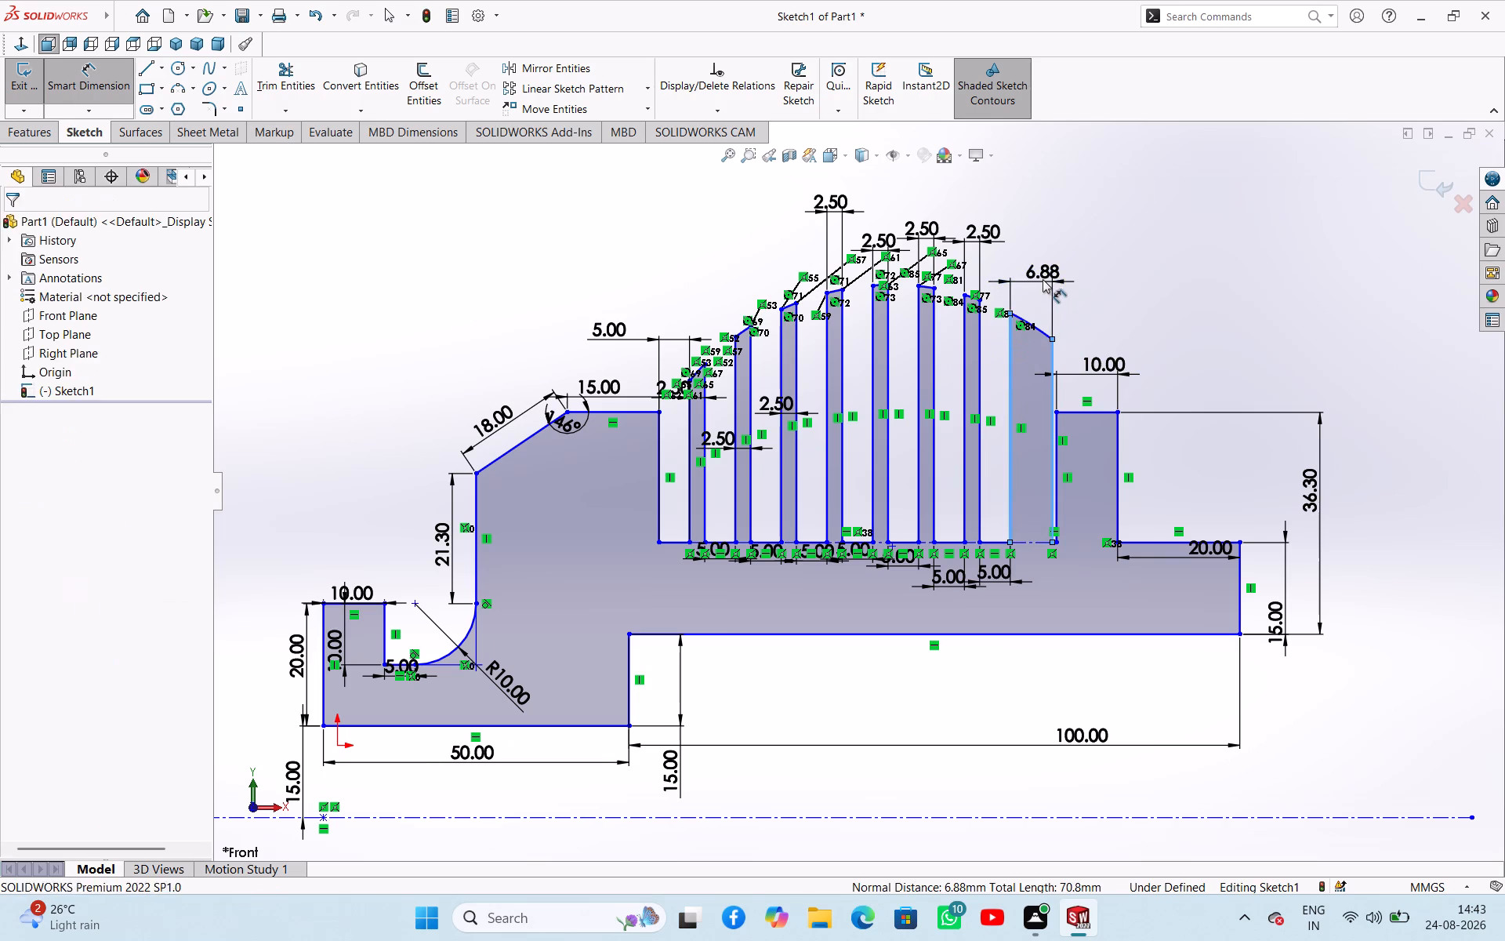
pyautogui.press('2')
pyautogui.write('.5')
pyautogui.press('Return')
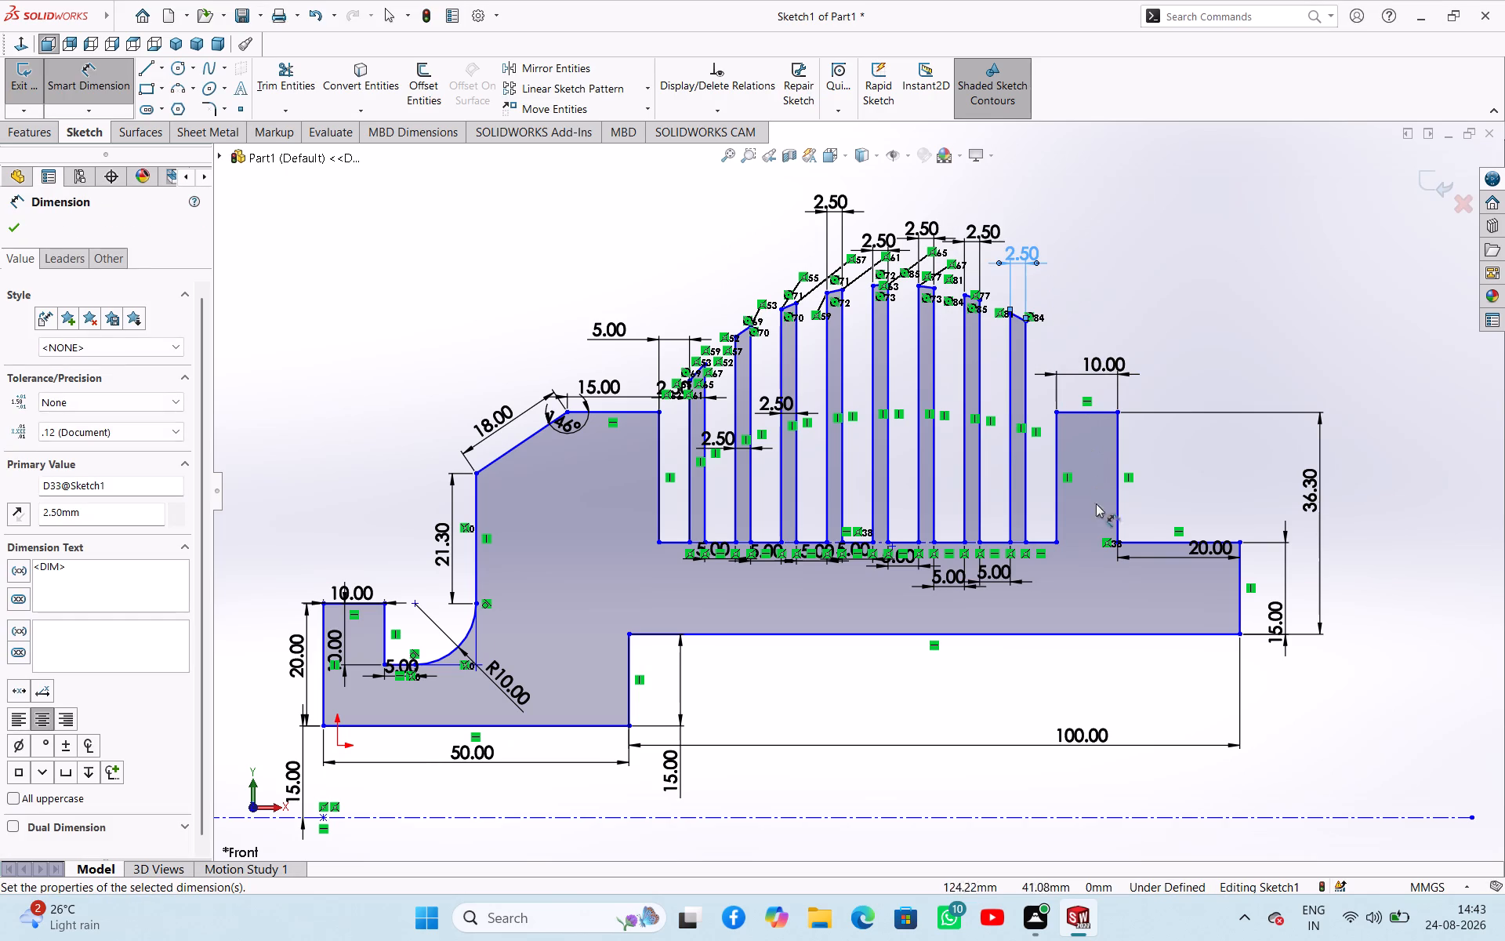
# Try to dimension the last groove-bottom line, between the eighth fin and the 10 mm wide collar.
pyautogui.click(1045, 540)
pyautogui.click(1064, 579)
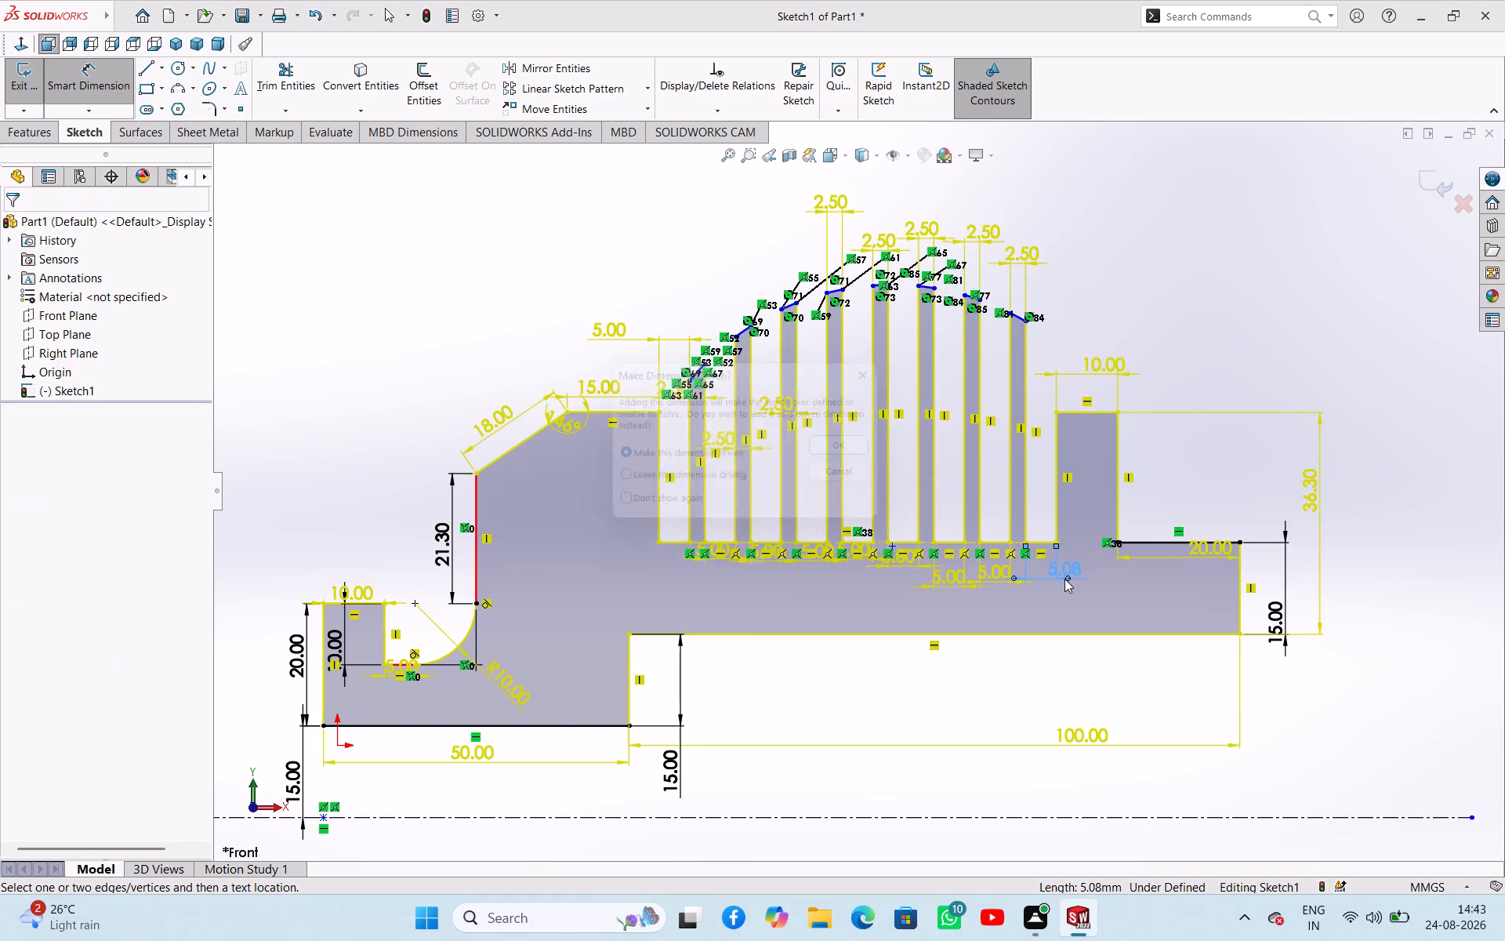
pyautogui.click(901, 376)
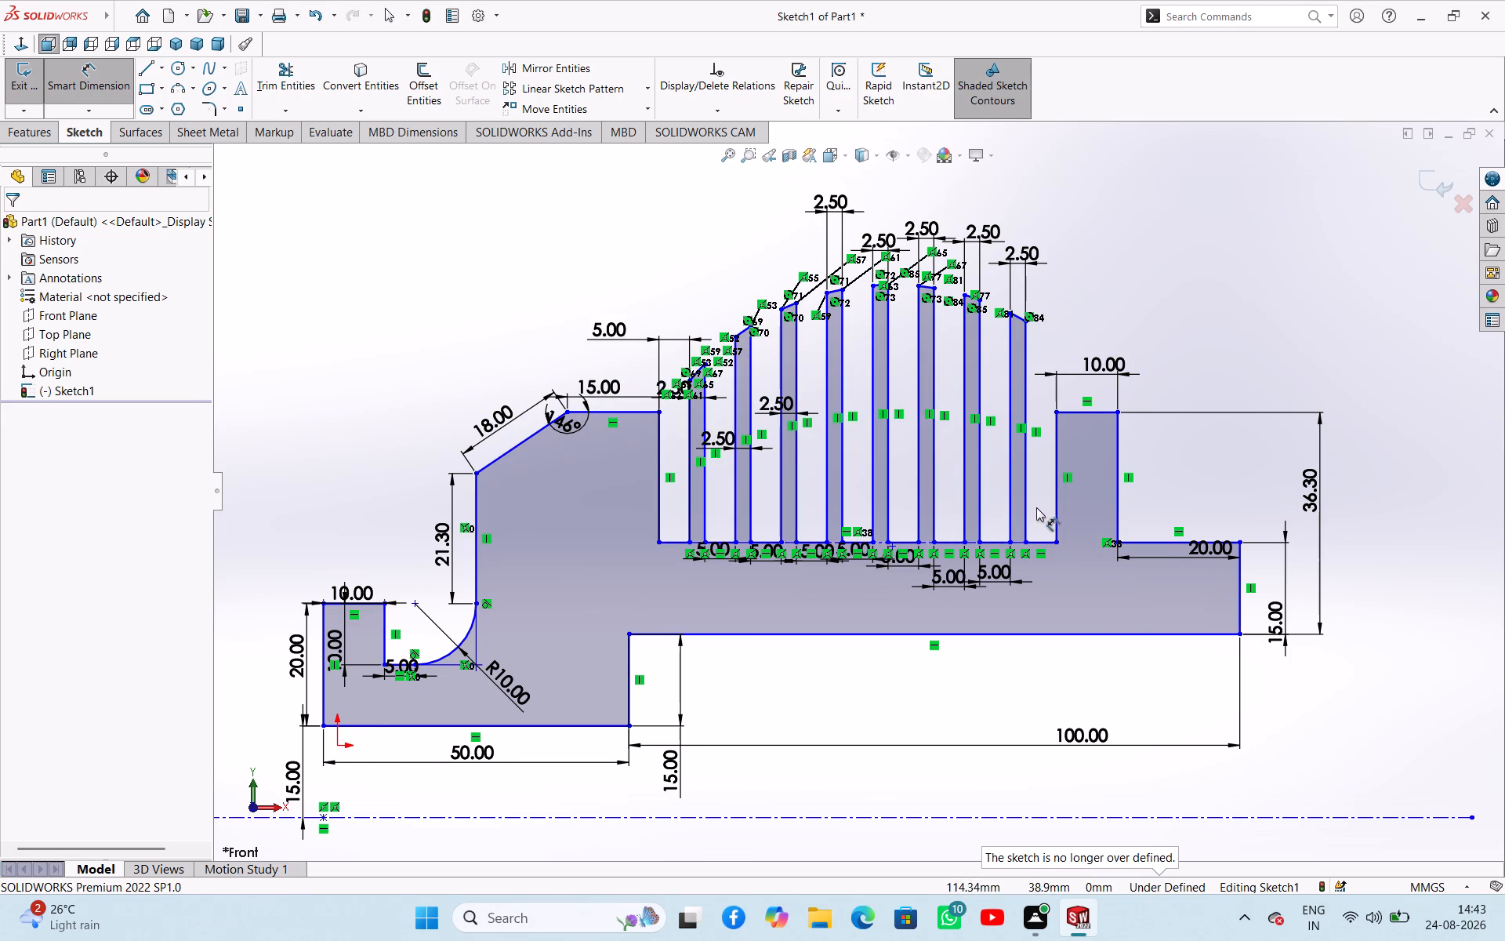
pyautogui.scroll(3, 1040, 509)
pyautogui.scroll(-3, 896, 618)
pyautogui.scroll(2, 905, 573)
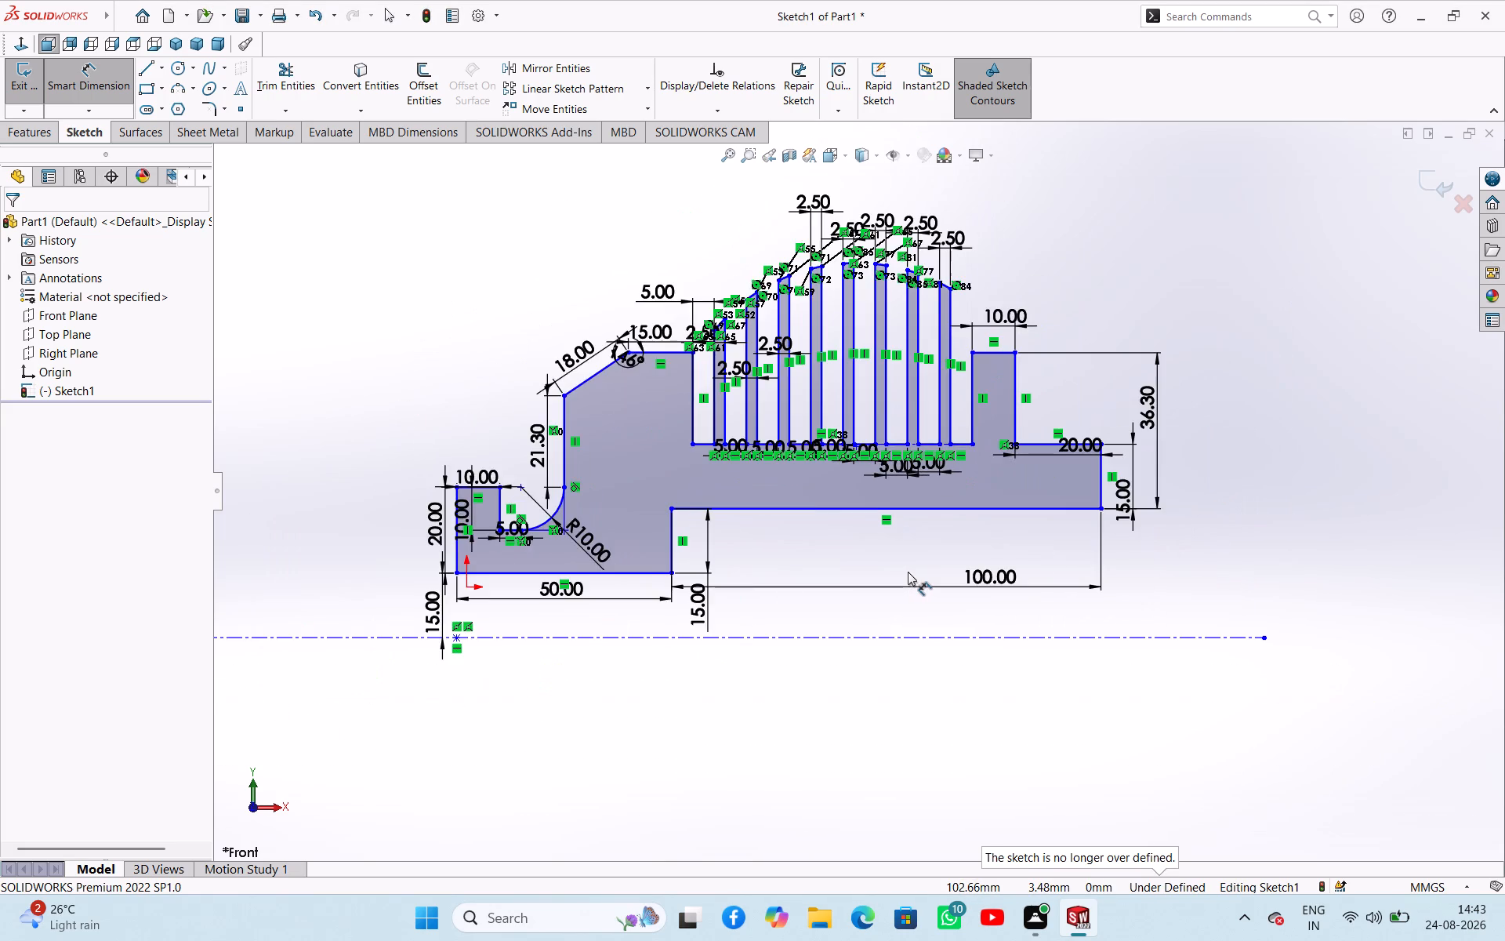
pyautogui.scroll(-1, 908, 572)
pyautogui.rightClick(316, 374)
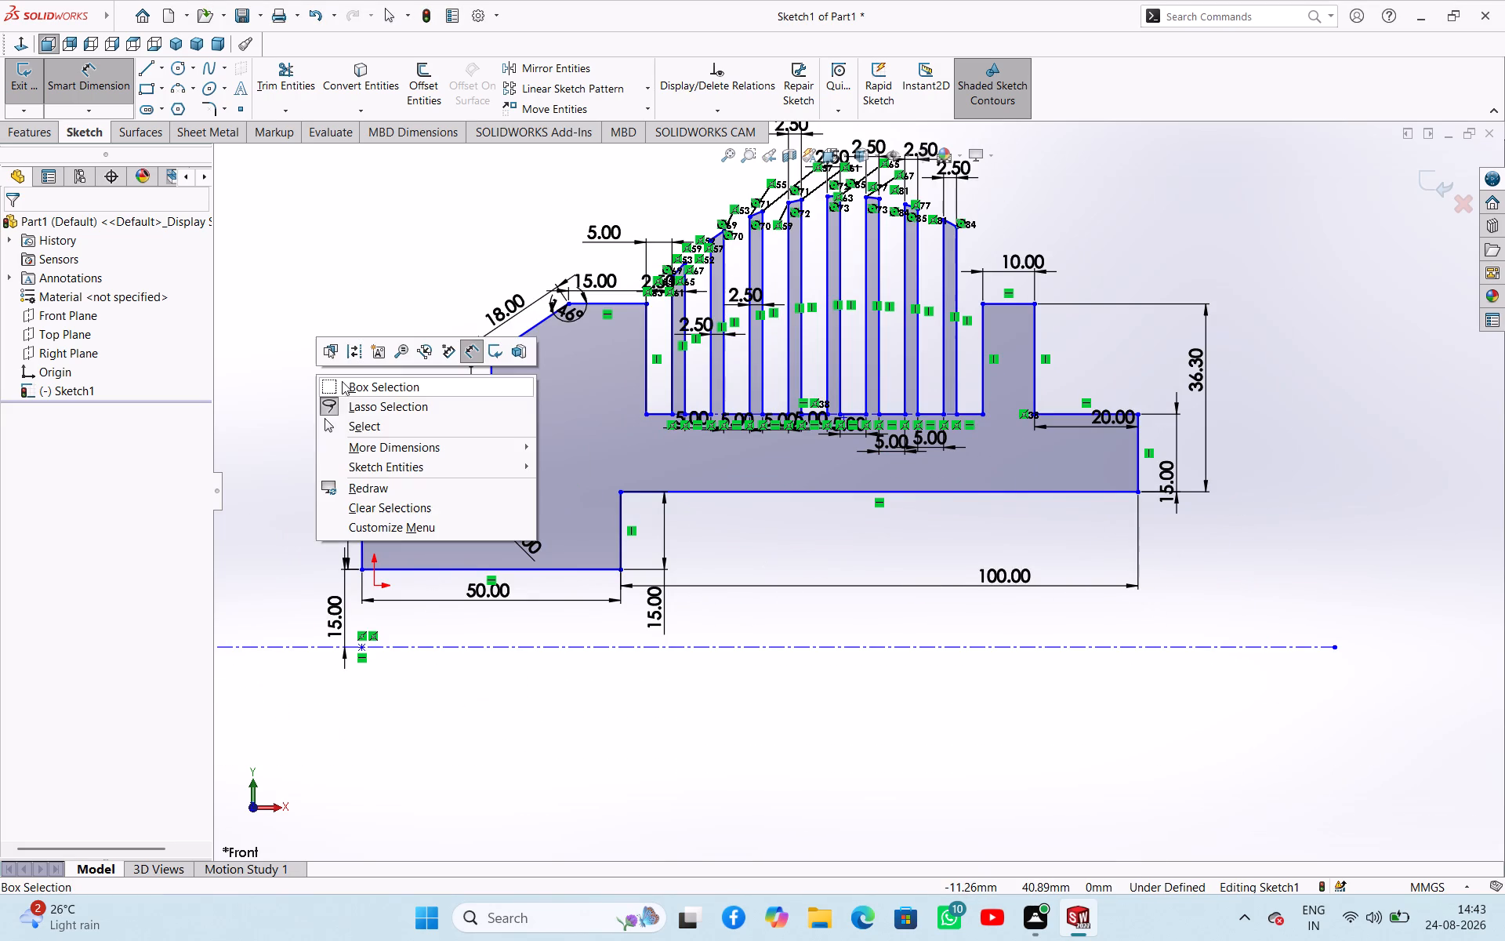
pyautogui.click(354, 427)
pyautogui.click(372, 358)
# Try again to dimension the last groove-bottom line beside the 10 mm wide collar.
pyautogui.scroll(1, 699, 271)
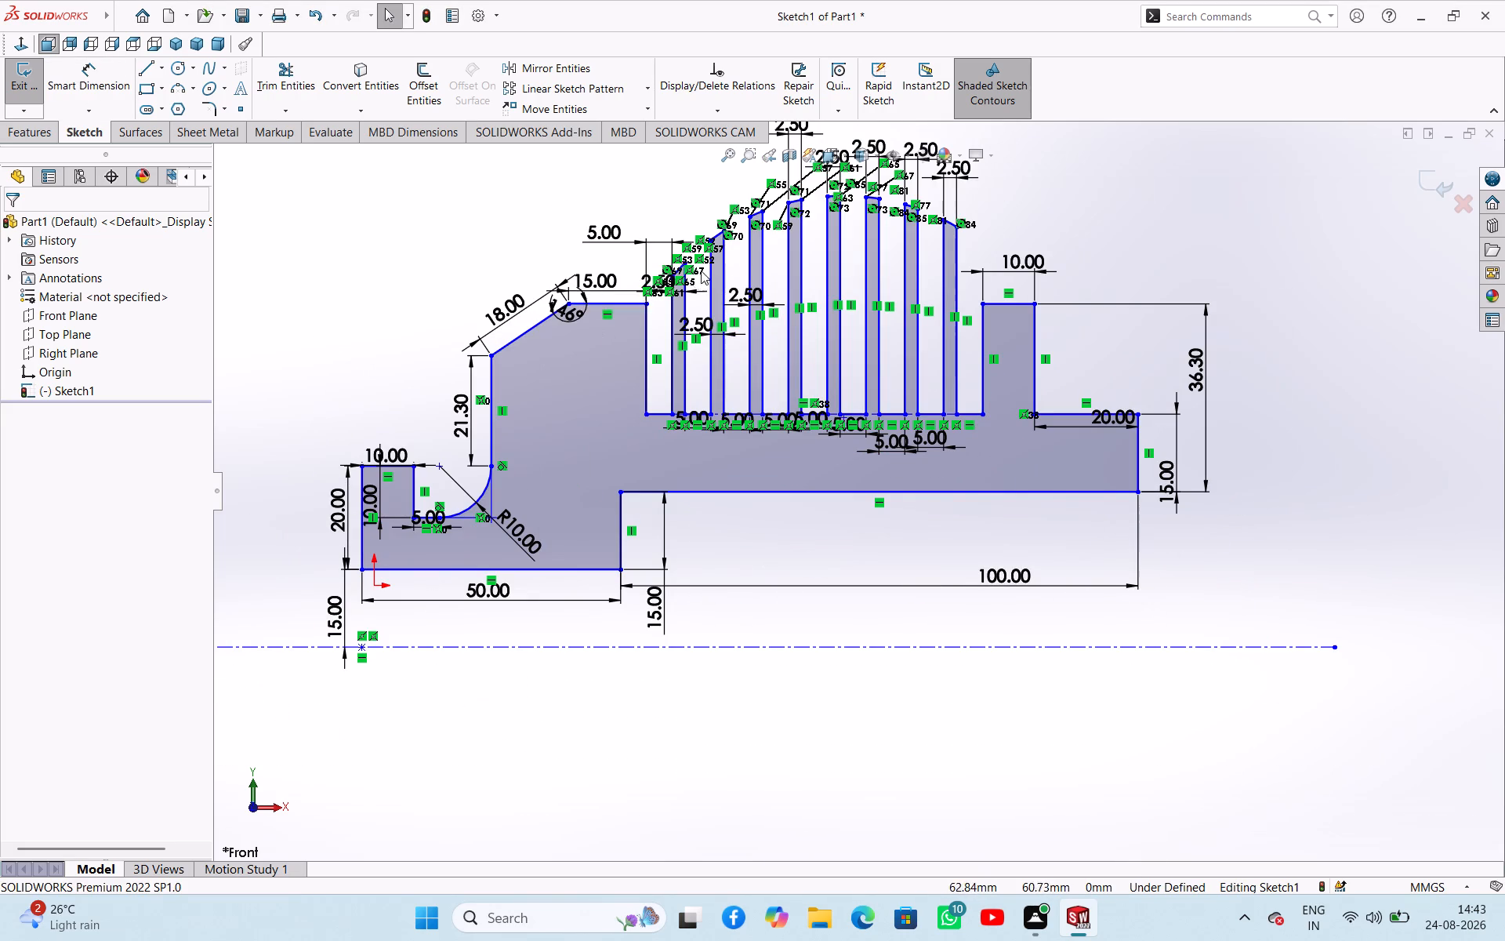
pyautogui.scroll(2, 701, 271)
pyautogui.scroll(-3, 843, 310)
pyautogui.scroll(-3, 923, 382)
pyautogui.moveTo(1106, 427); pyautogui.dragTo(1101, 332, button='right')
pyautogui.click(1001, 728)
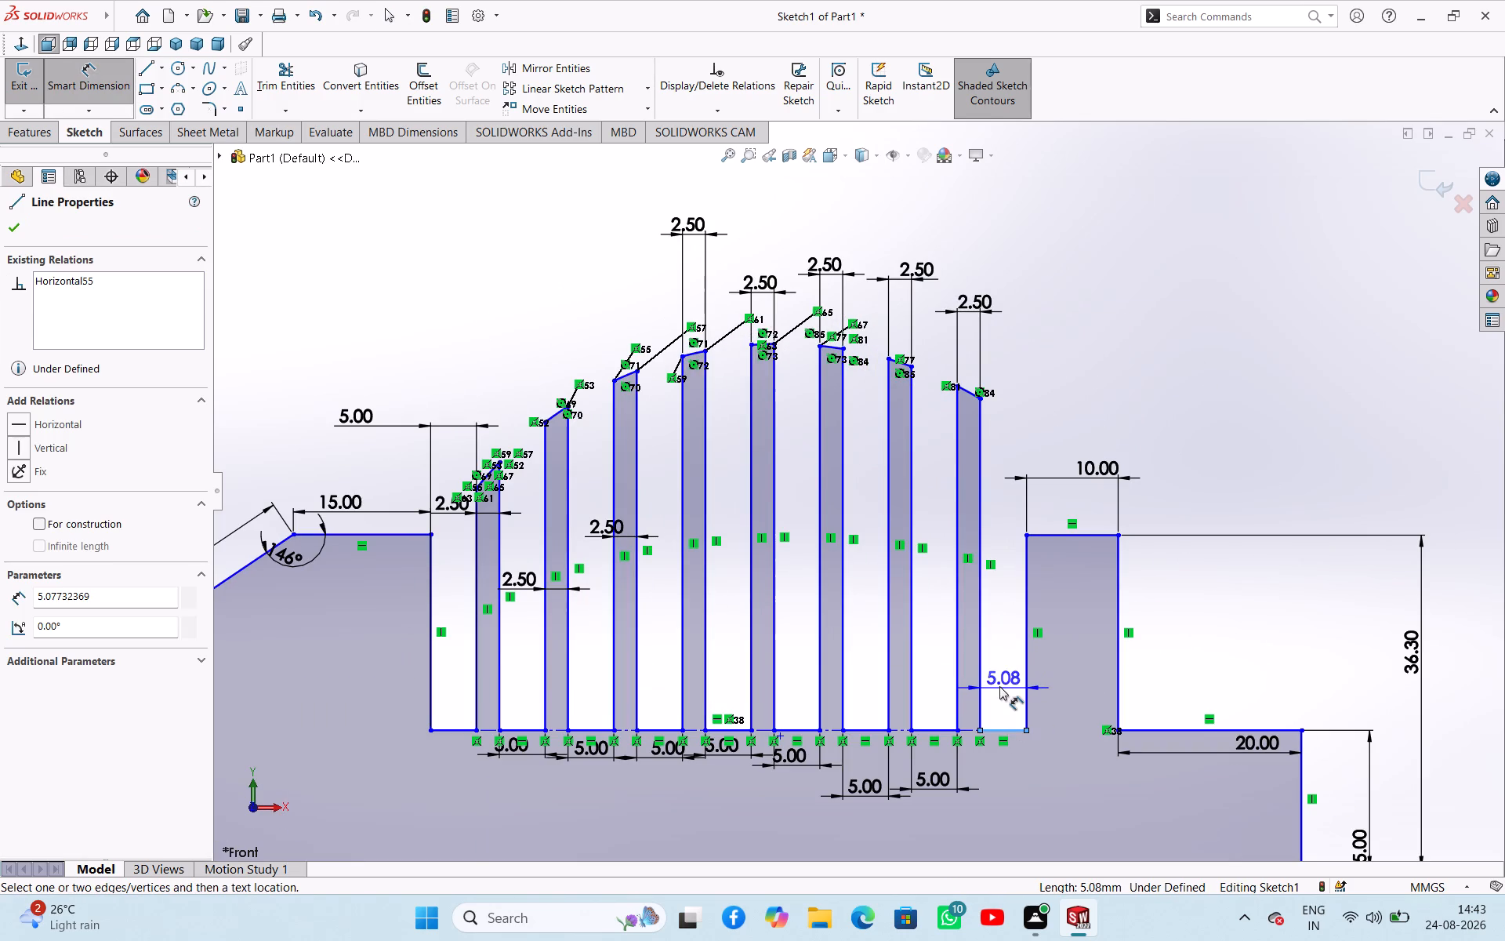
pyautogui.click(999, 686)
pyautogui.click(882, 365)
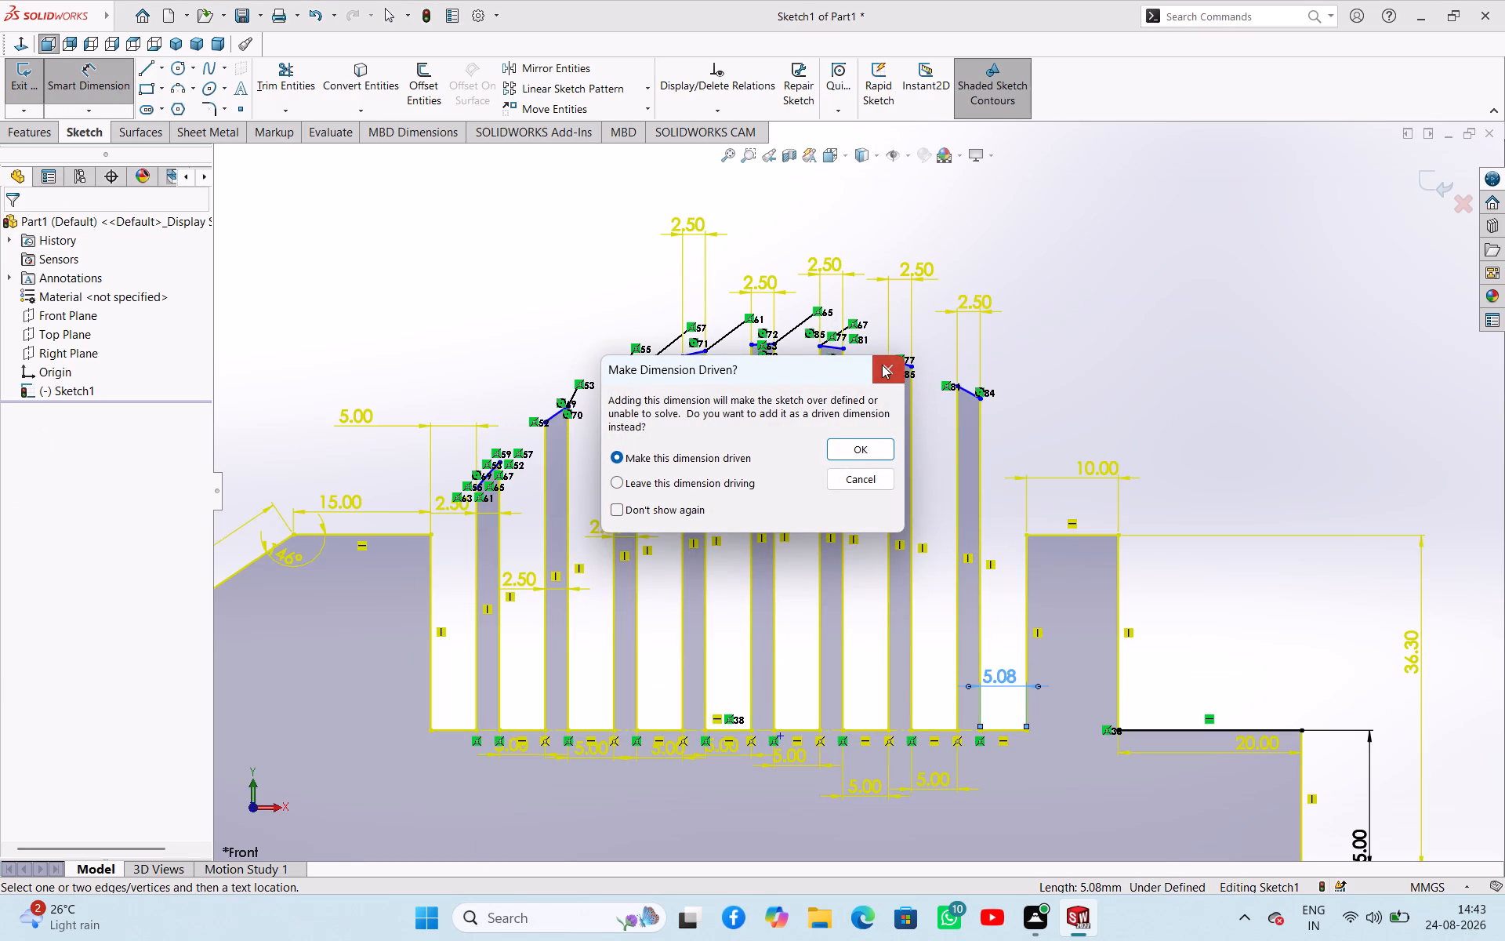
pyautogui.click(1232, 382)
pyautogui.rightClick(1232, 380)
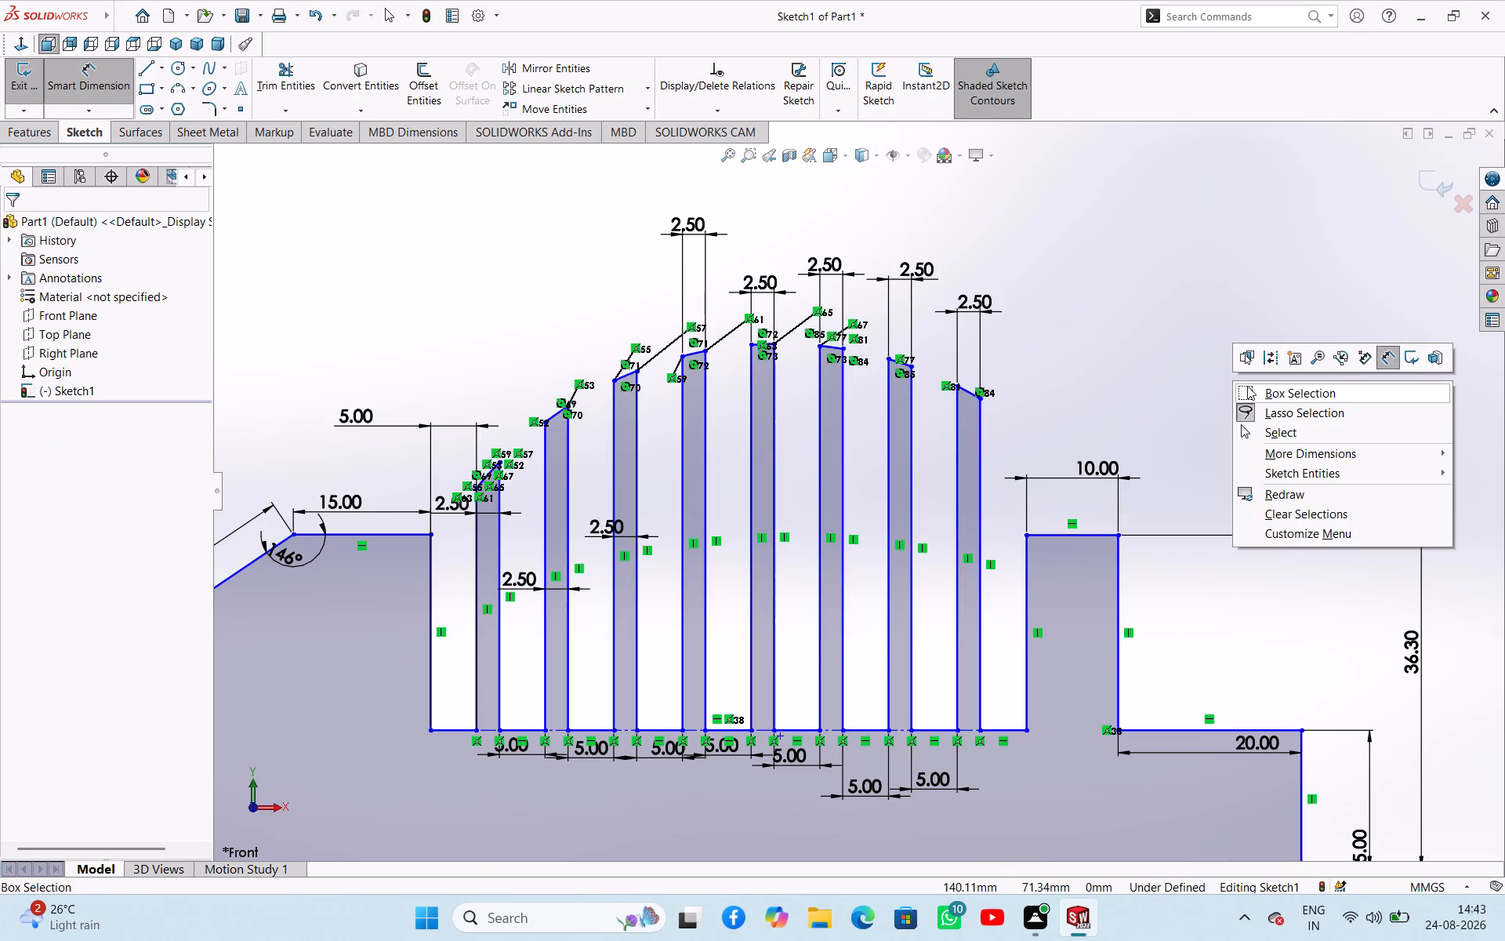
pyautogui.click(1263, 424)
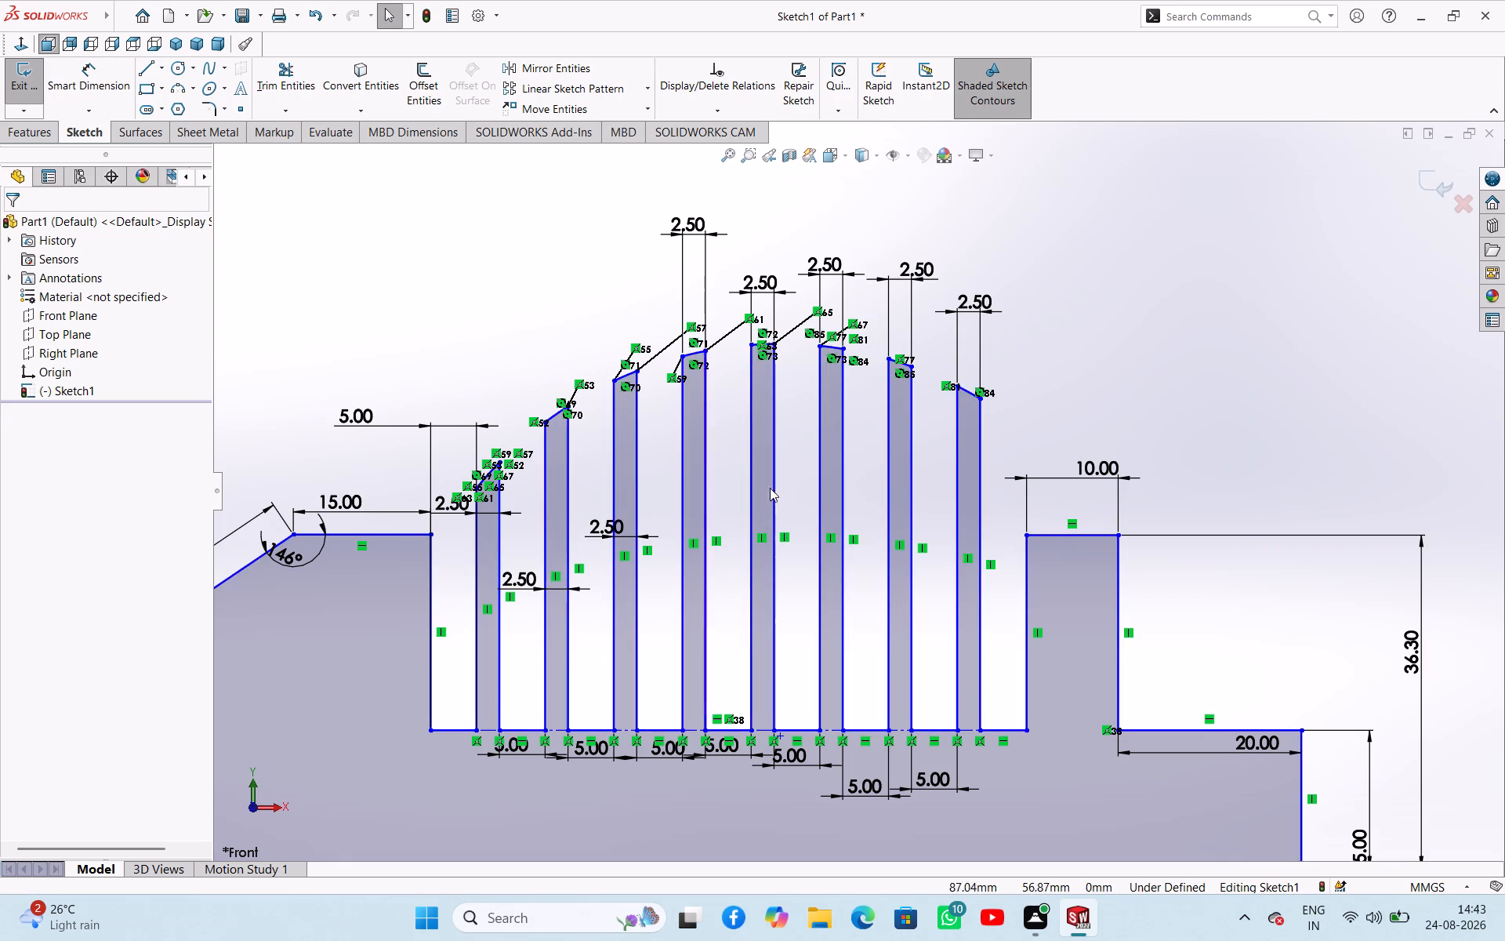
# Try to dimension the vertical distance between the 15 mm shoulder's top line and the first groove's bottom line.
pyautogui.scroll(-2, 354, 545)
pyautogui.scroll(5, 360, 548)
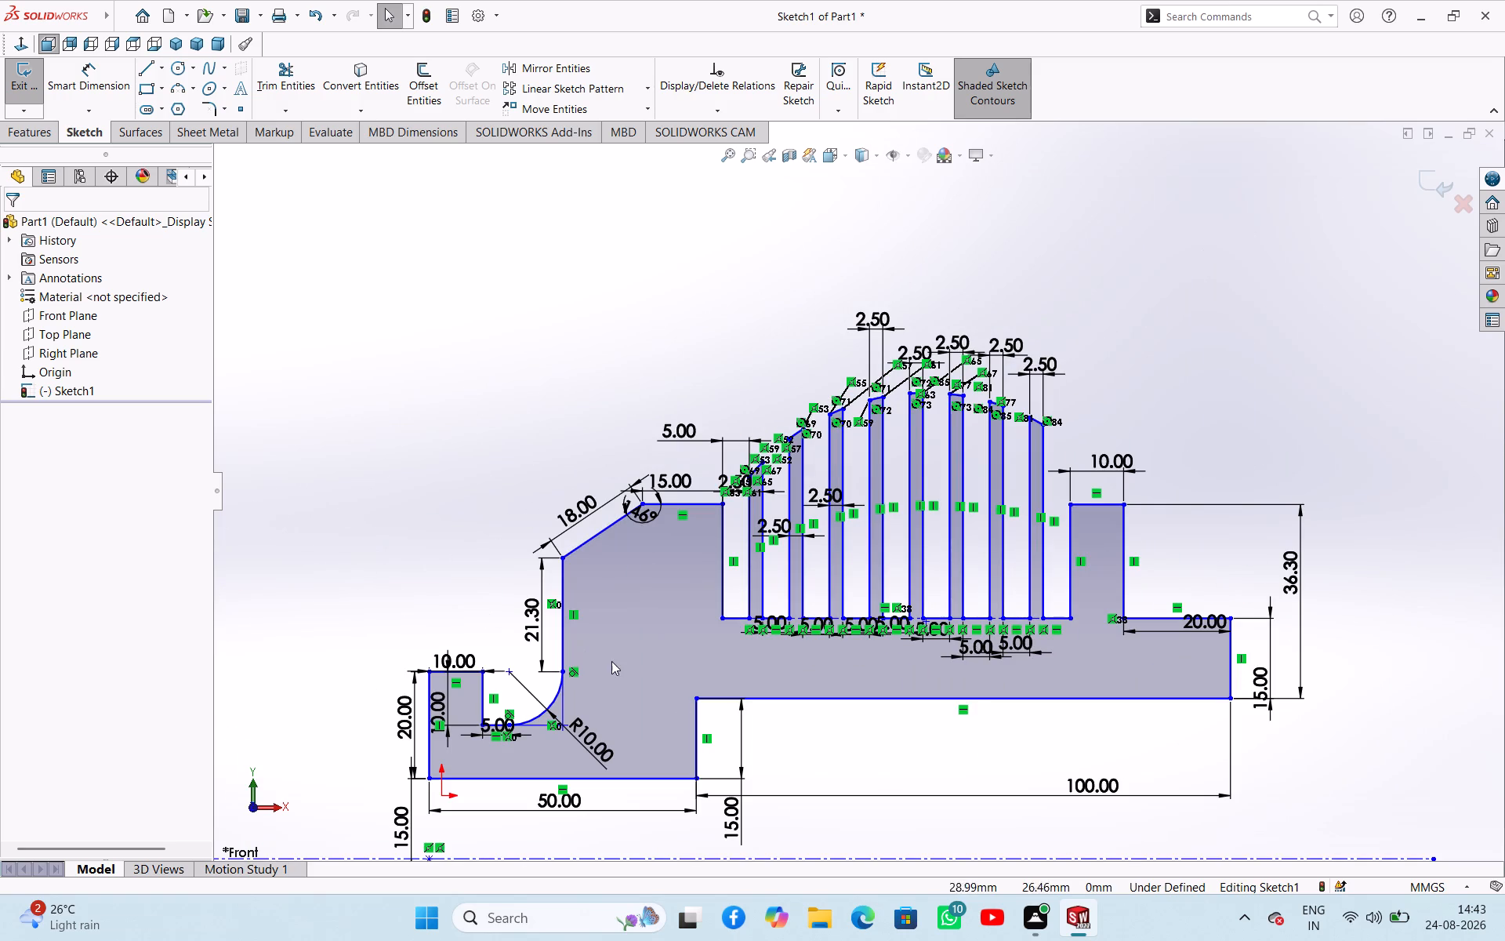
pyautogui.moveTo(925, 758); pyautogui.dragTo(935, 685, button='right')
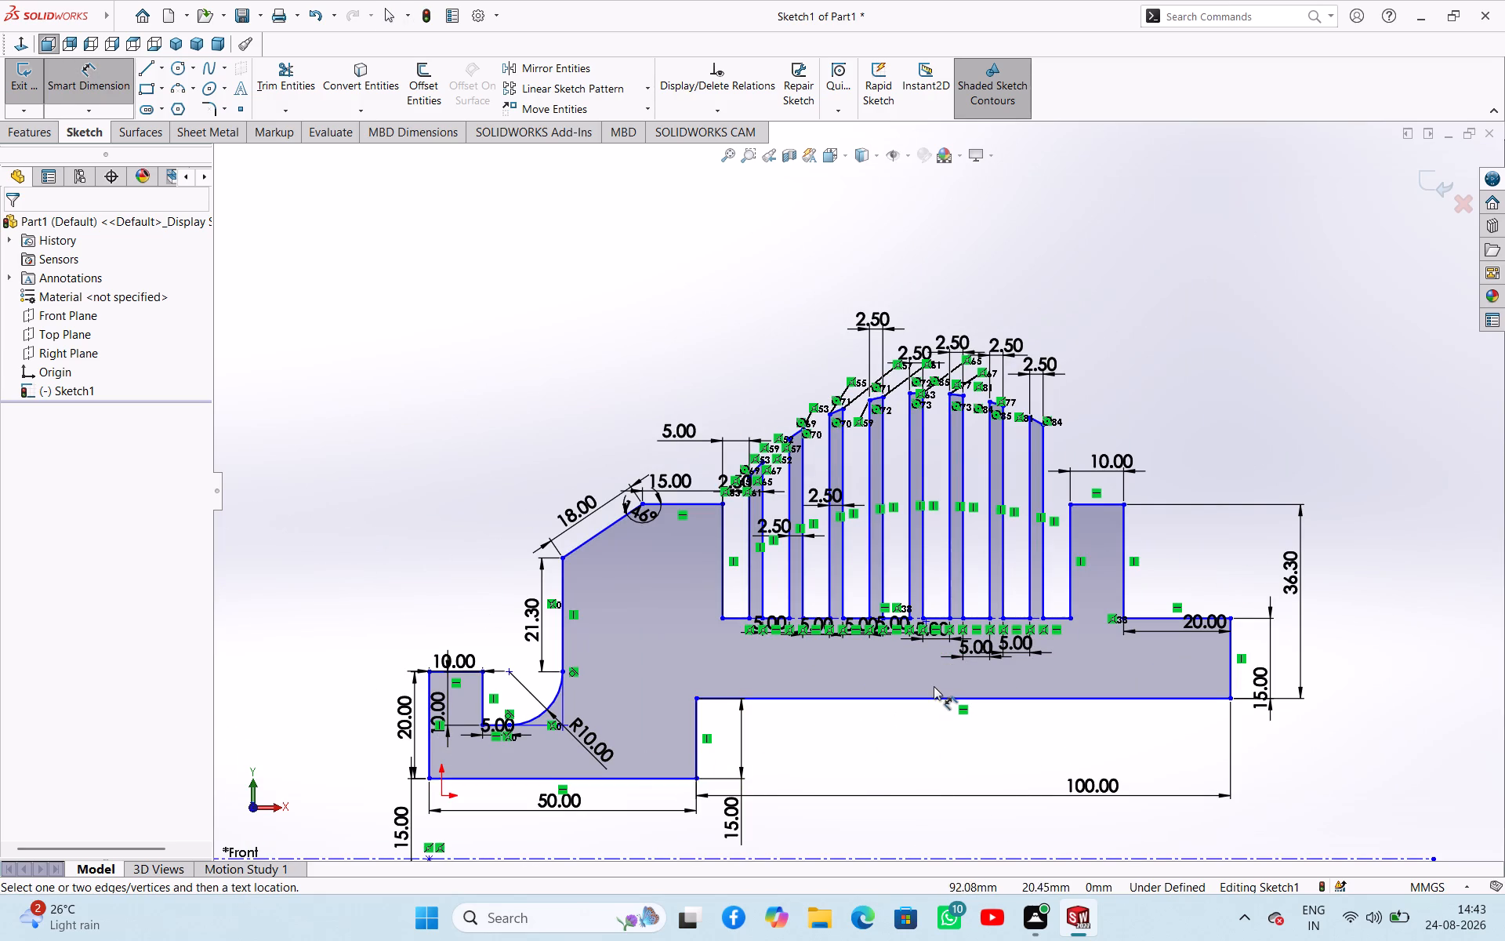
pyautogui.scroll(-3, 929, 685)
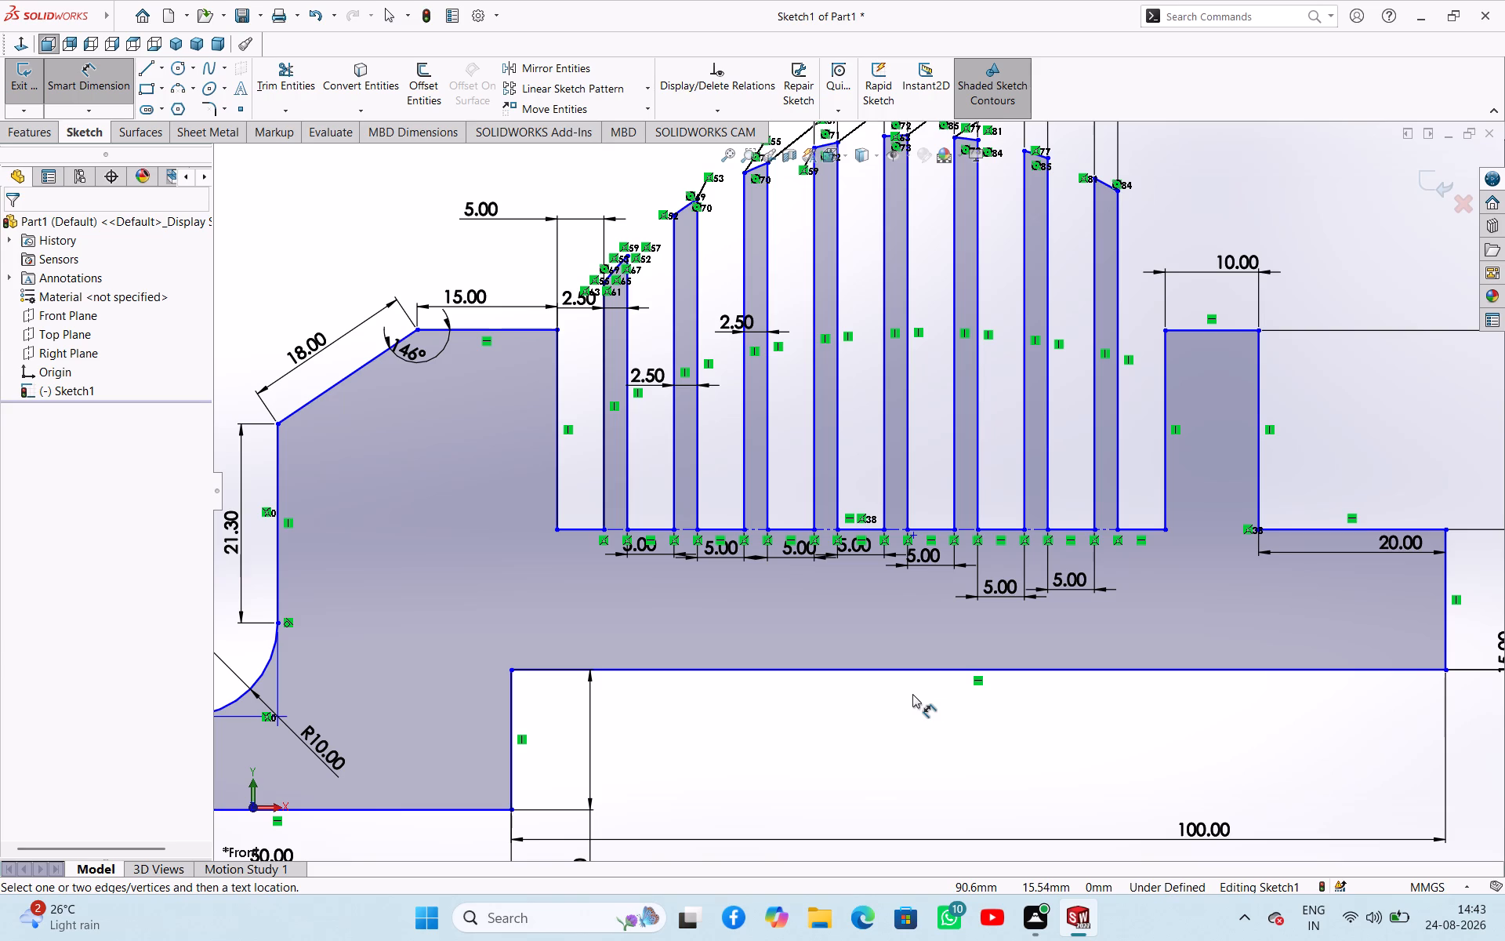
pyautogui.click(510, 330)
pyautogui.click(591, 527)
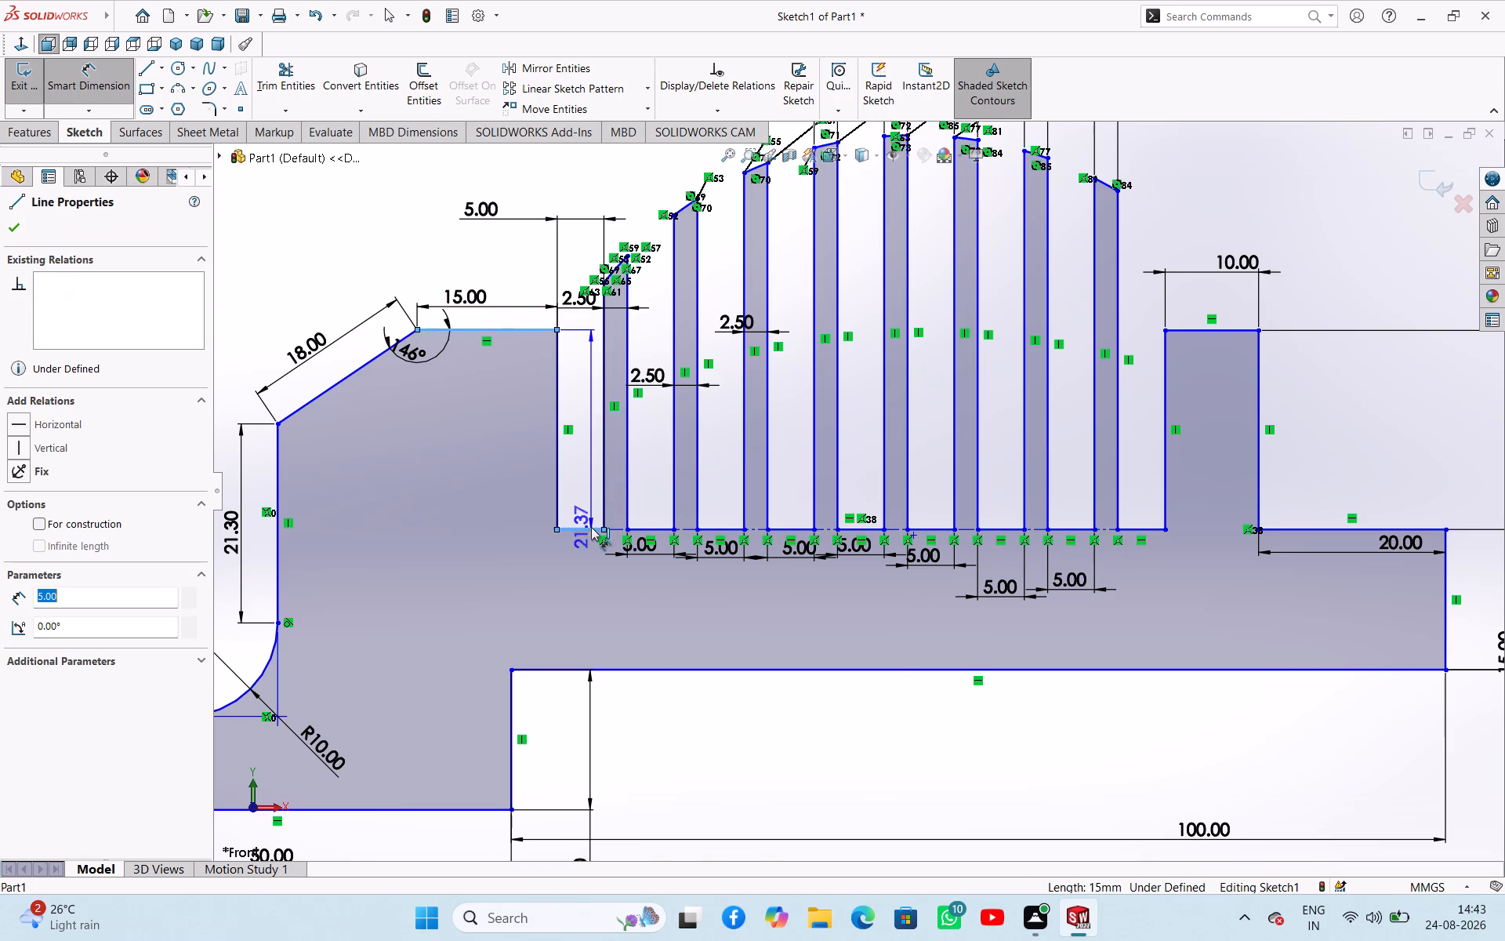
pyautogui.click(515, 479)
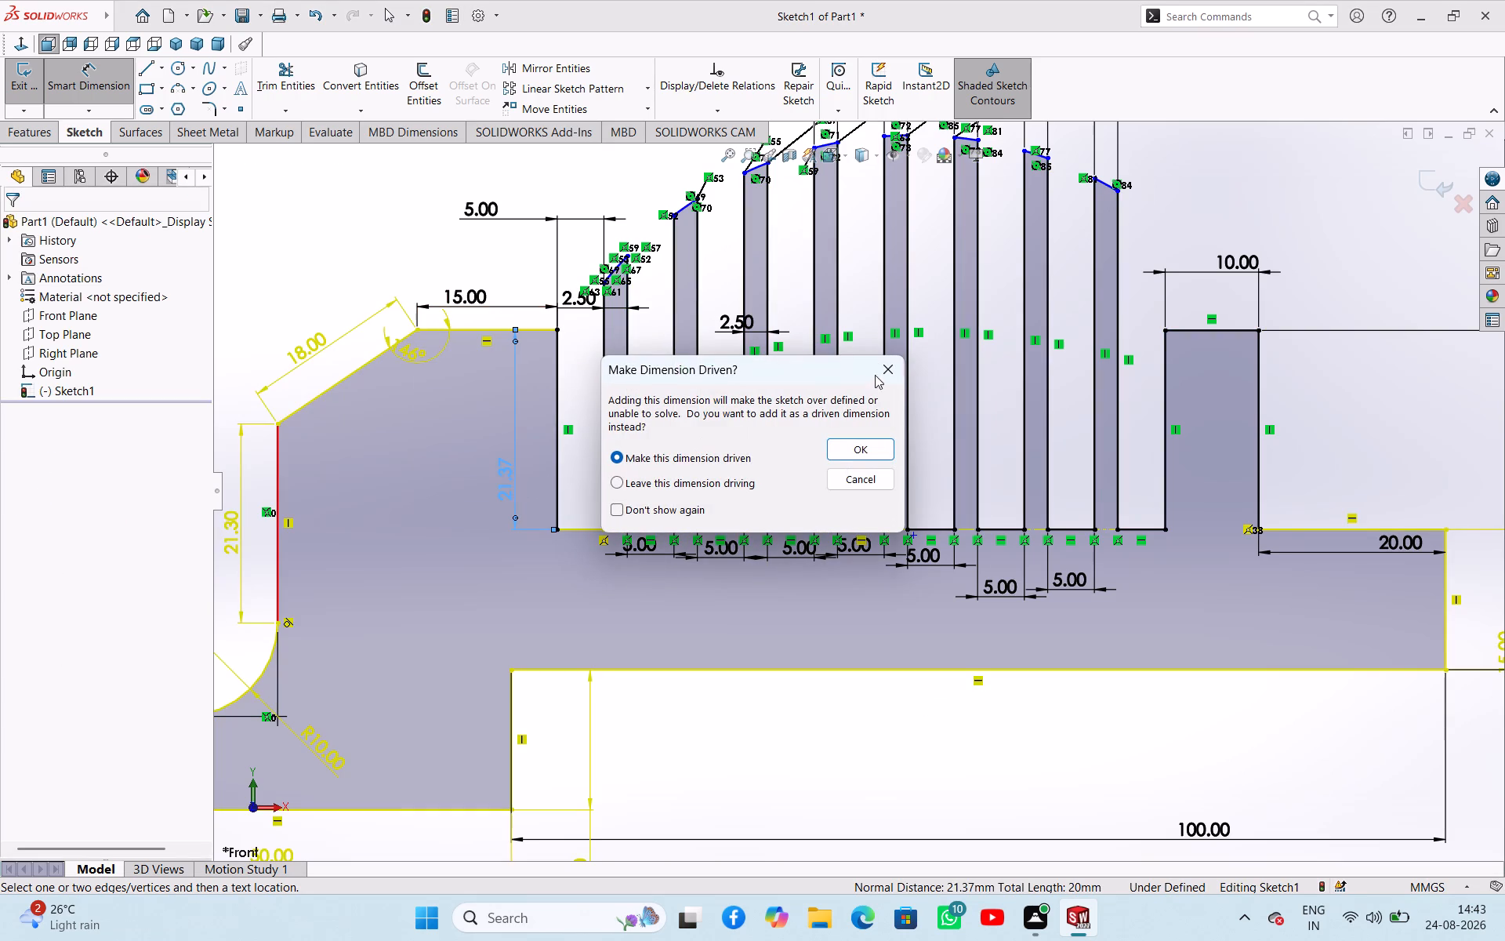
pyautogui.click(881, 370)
# Examine the dimensions around the notch with the R10 arc, the 50 mm base line and the whole profile above the centerline.
pyautogui.scroll(3, 419, 554)
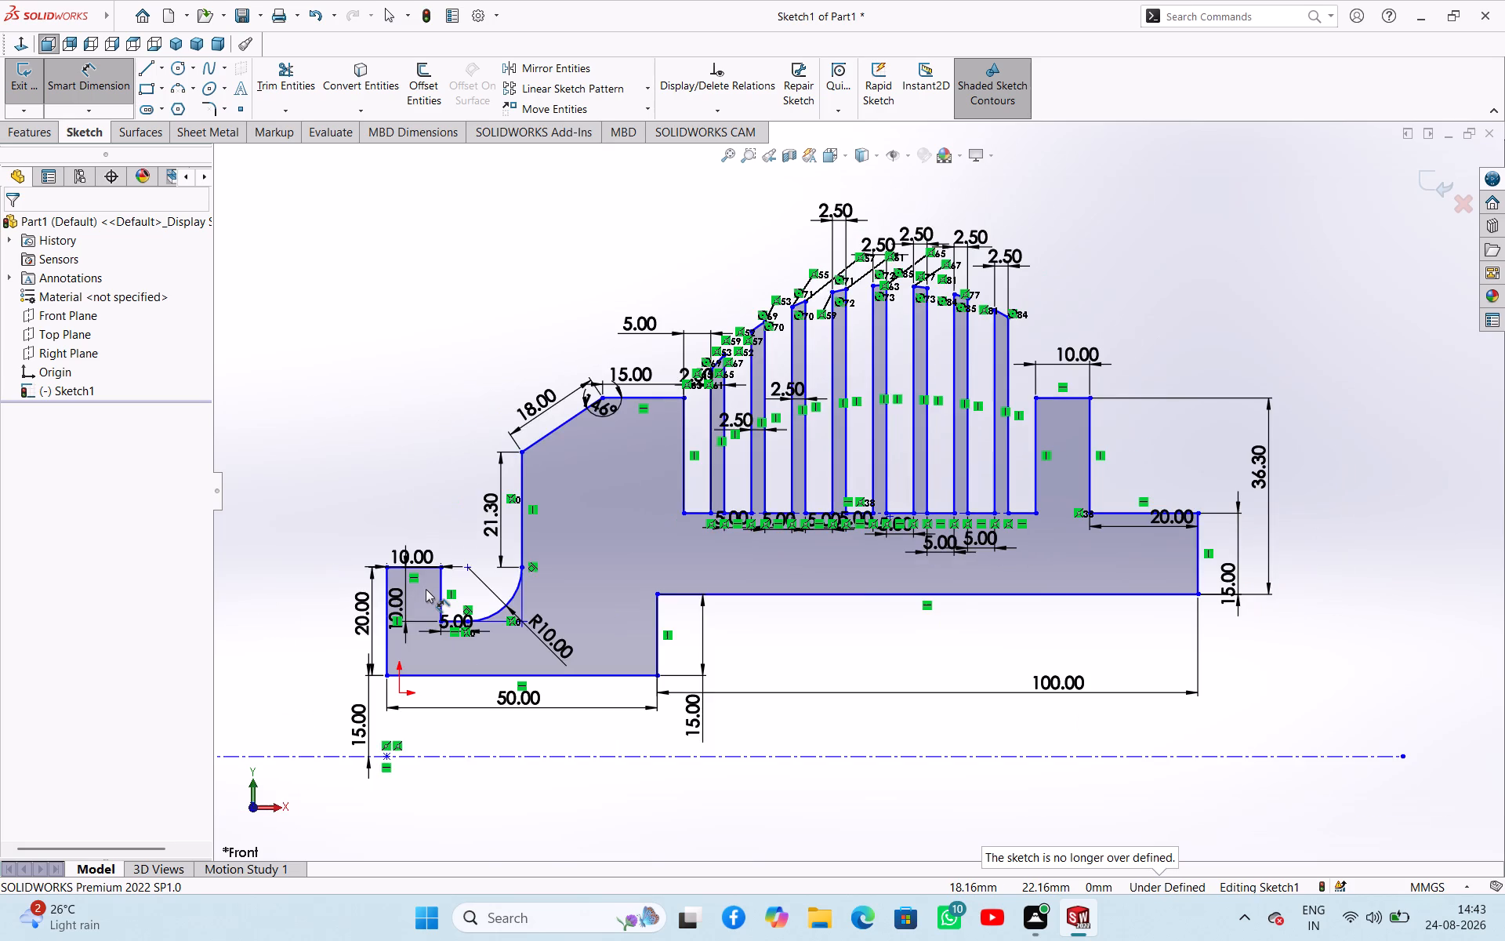
pyautogui.scroll(-5, 425, 590)
pyautogui.scroll(-3, 499, 614)
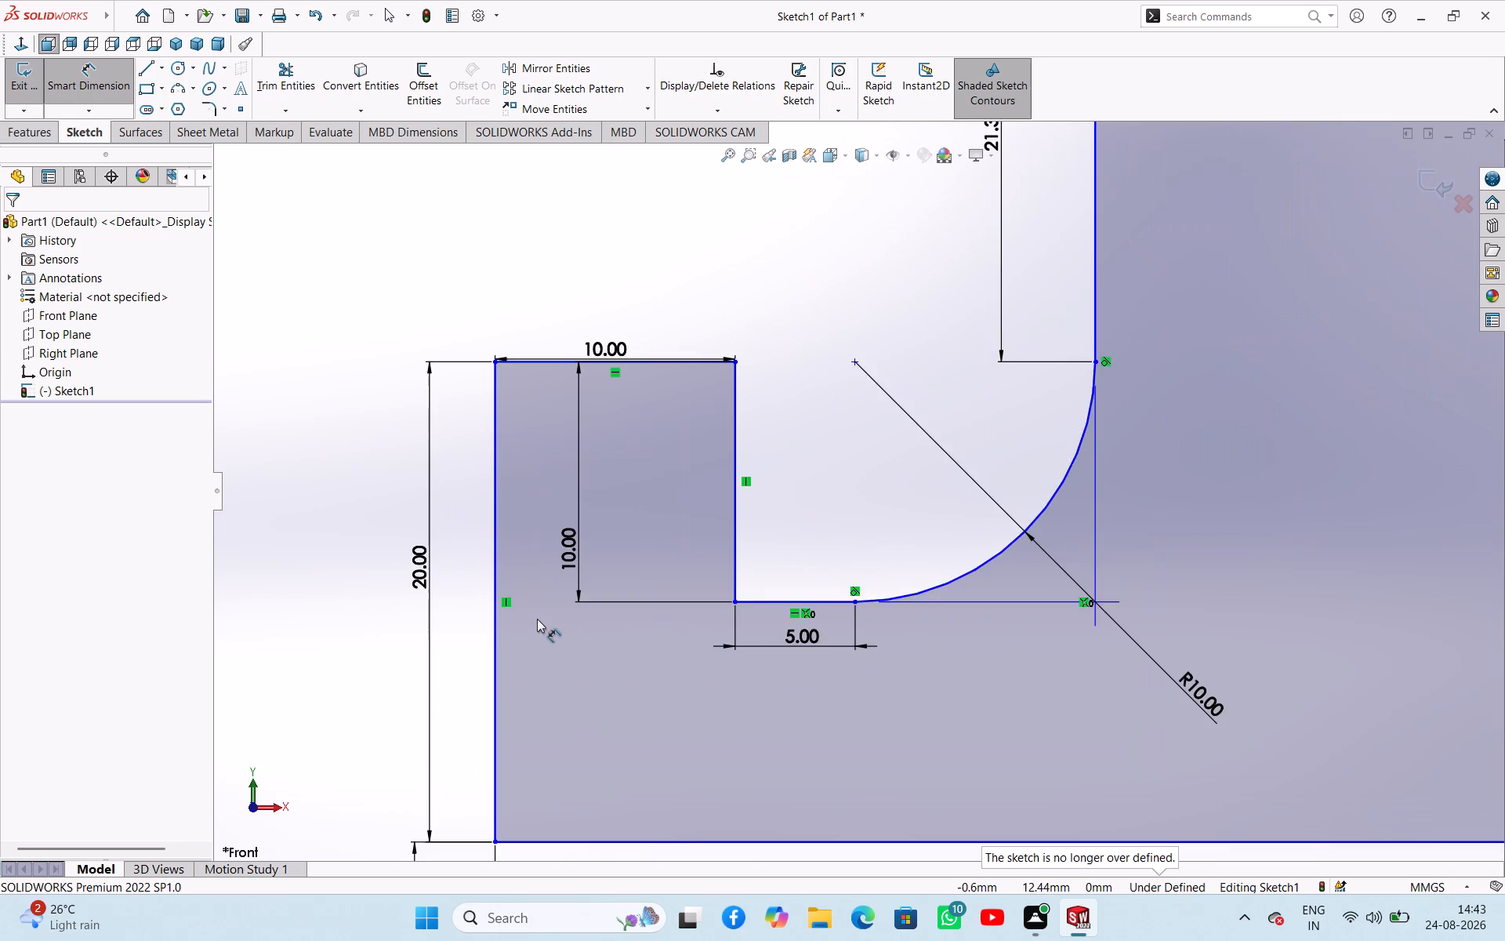
pyautogui.scroll(3, 538, 619)
pyautogui.scroll(1, 589, 582)
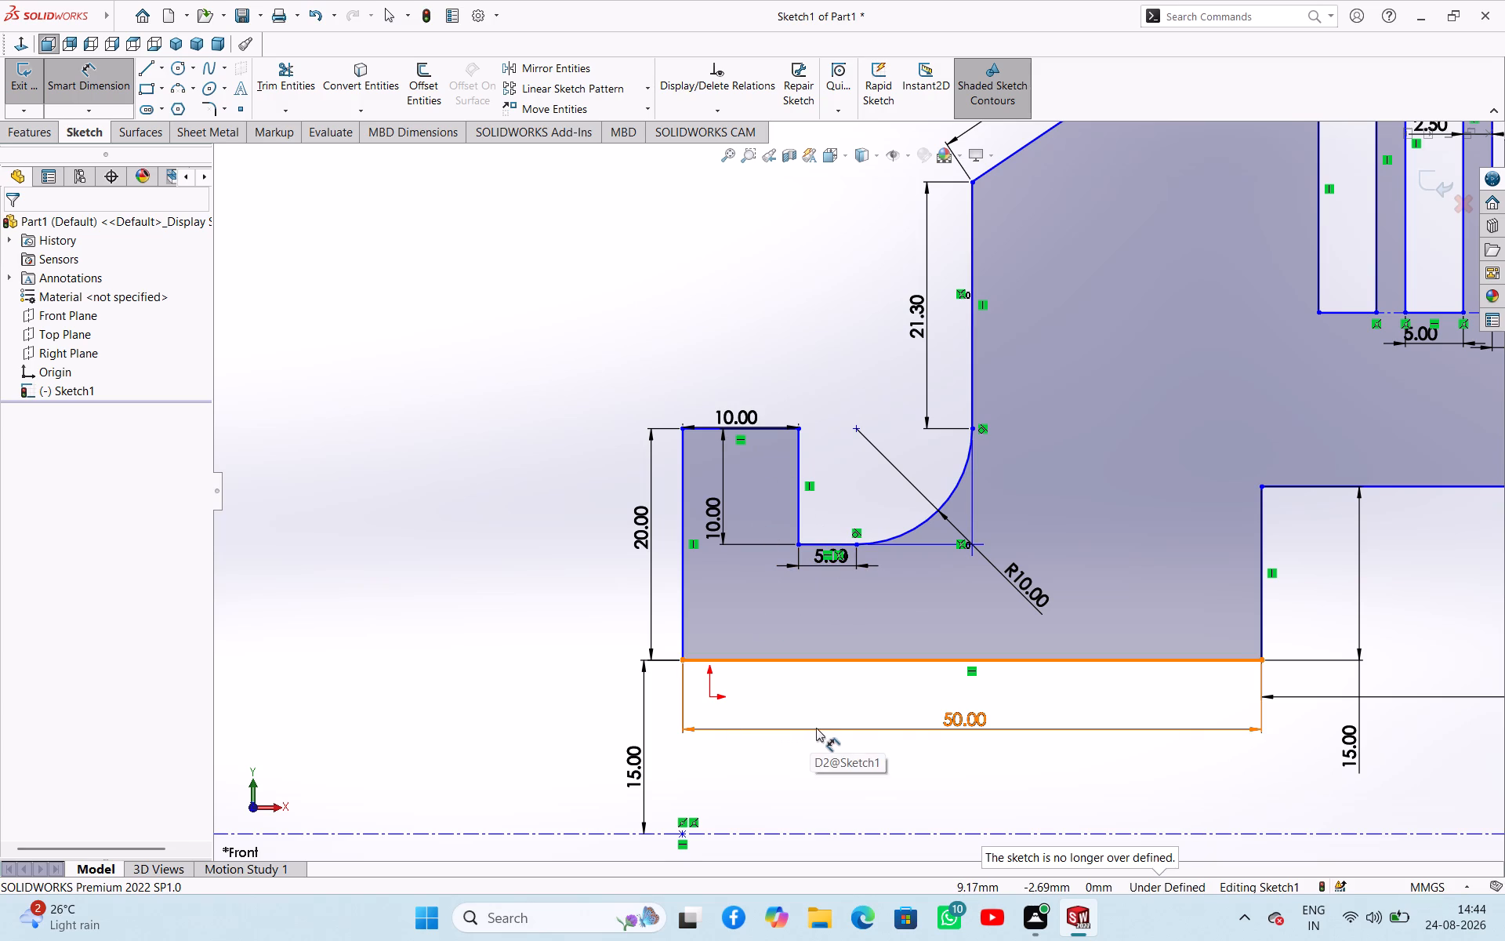
pyautogui.scroll(3, 913, 725)
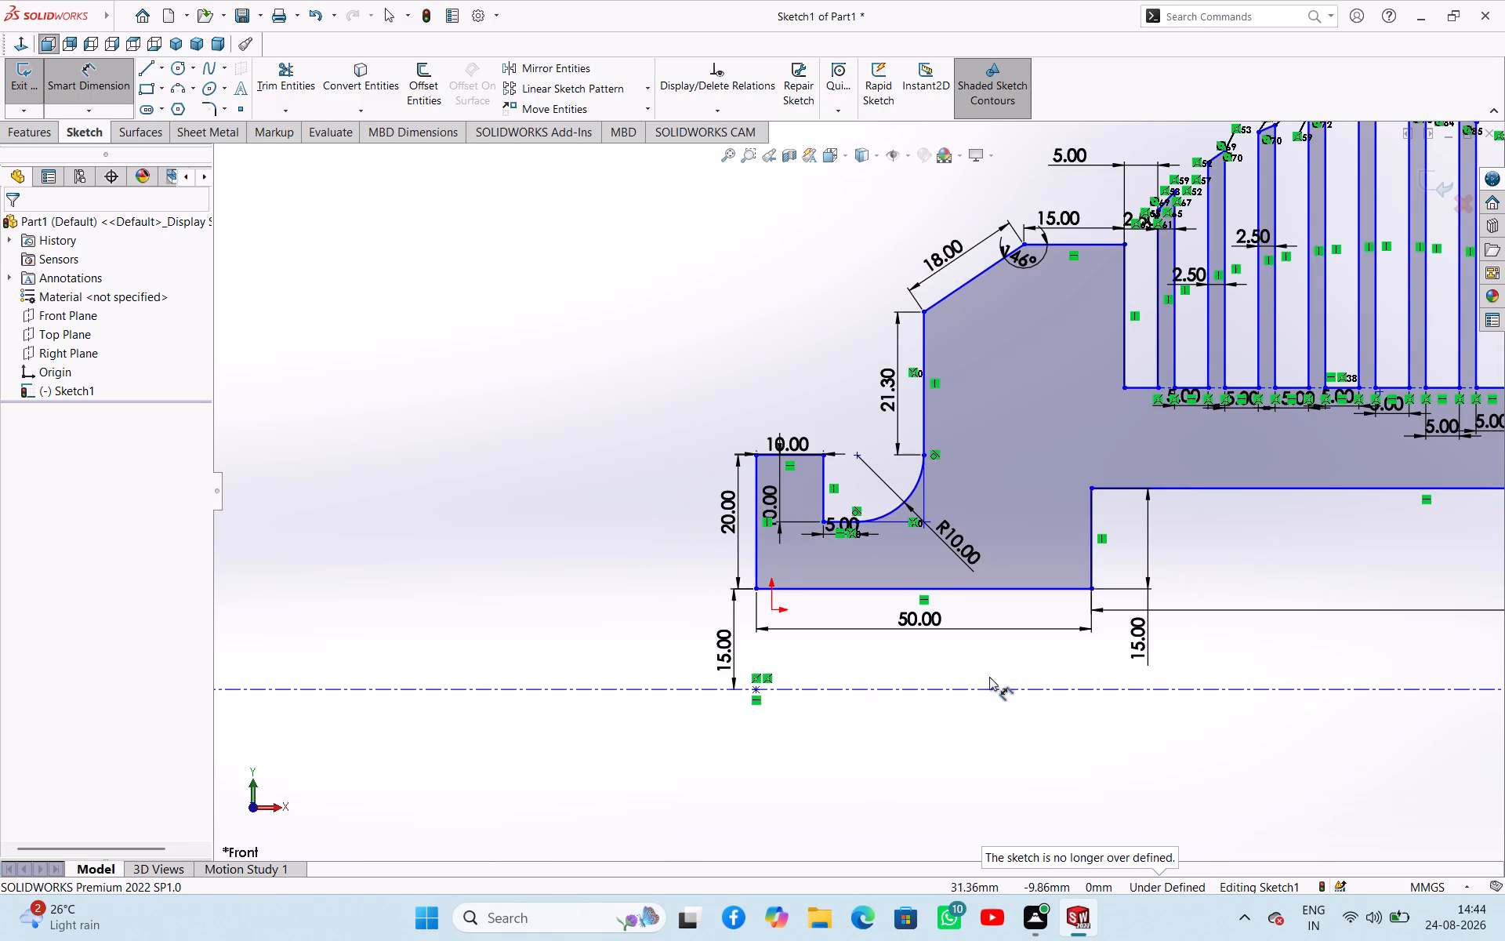
pyautogui.scroll(5, 1277, 599)
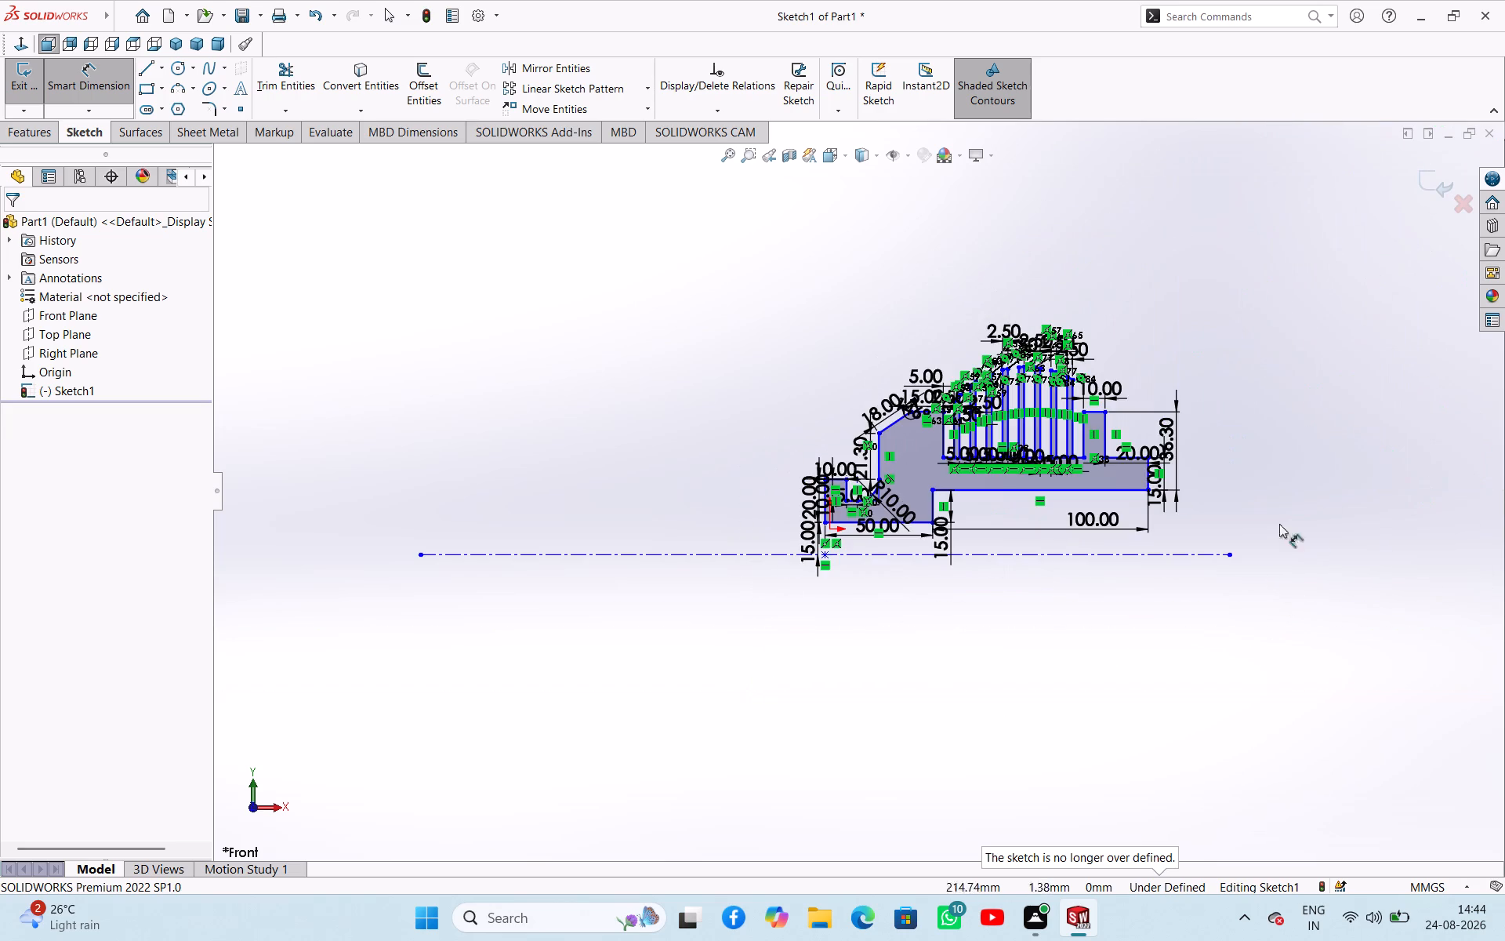
# Delete the vertical side lines of the last four fins, from the fifth to the eighth beside the 10 mm wide collar.
pyautogui.scroll(-3, 1152, 484)
pyautogui.scroll(-3, 1041, 448)
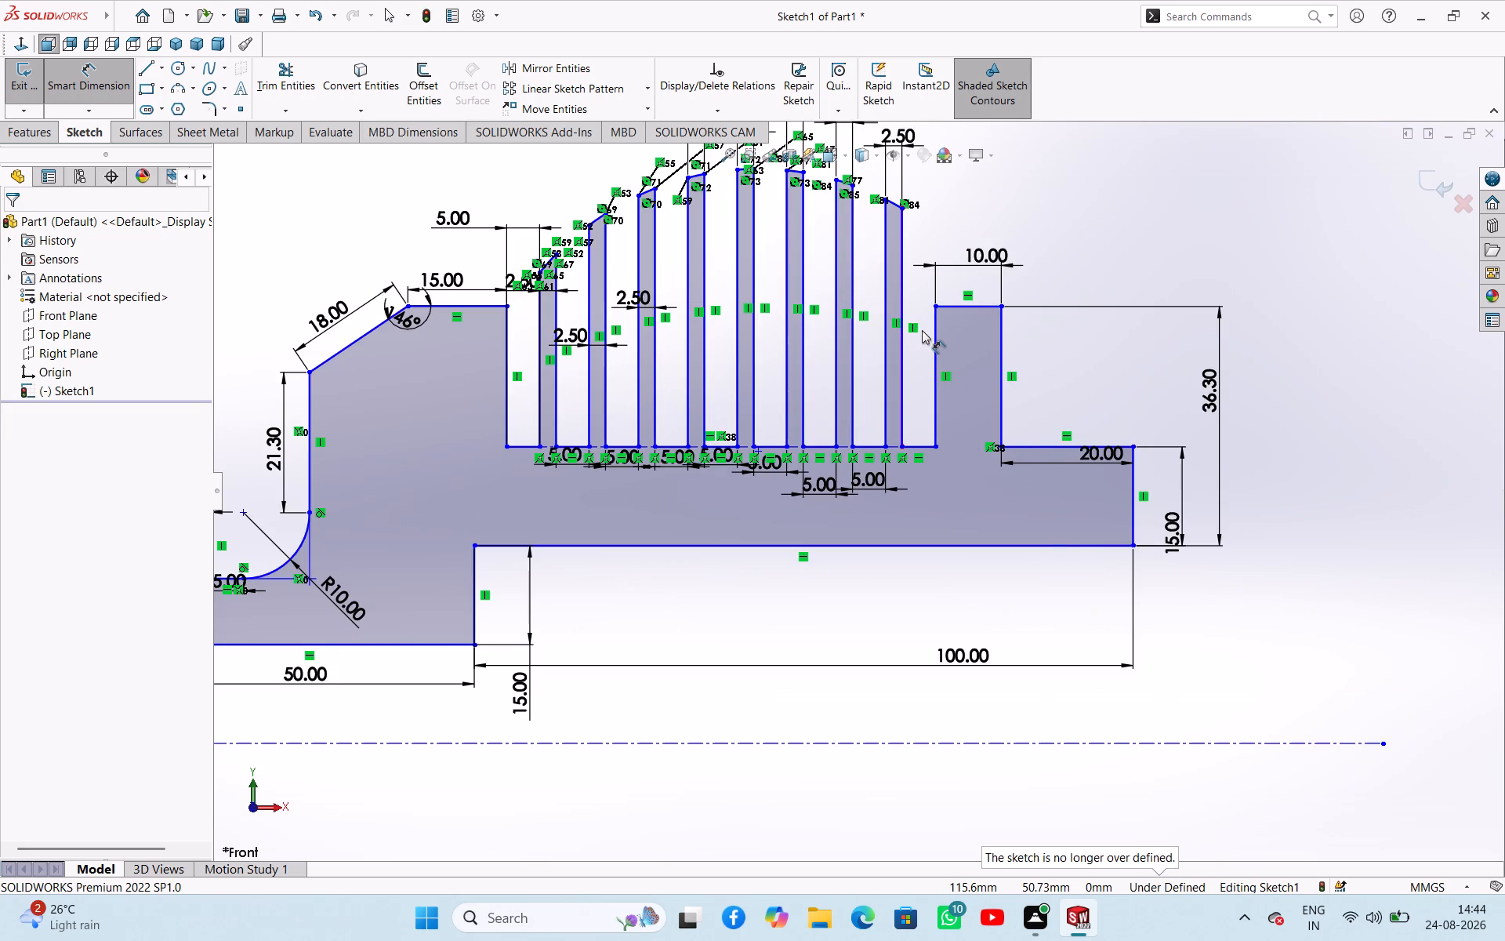
pyautogui.scroll(-2, 856, 237)
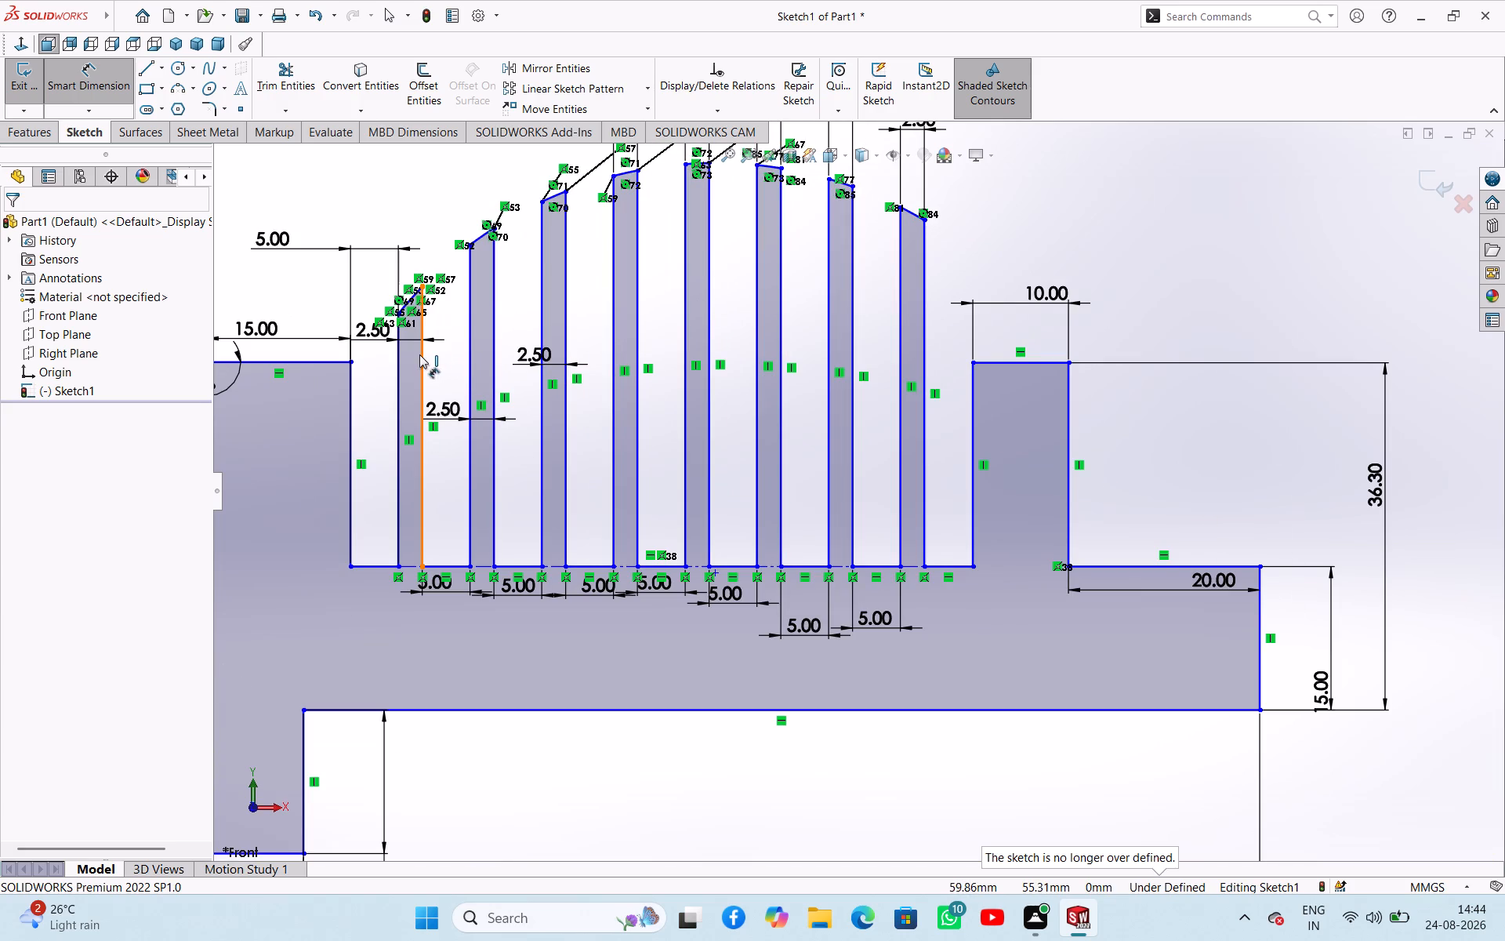
pyautogui.rightClick(1122, 221)
pyautogui.click(1161, 277)
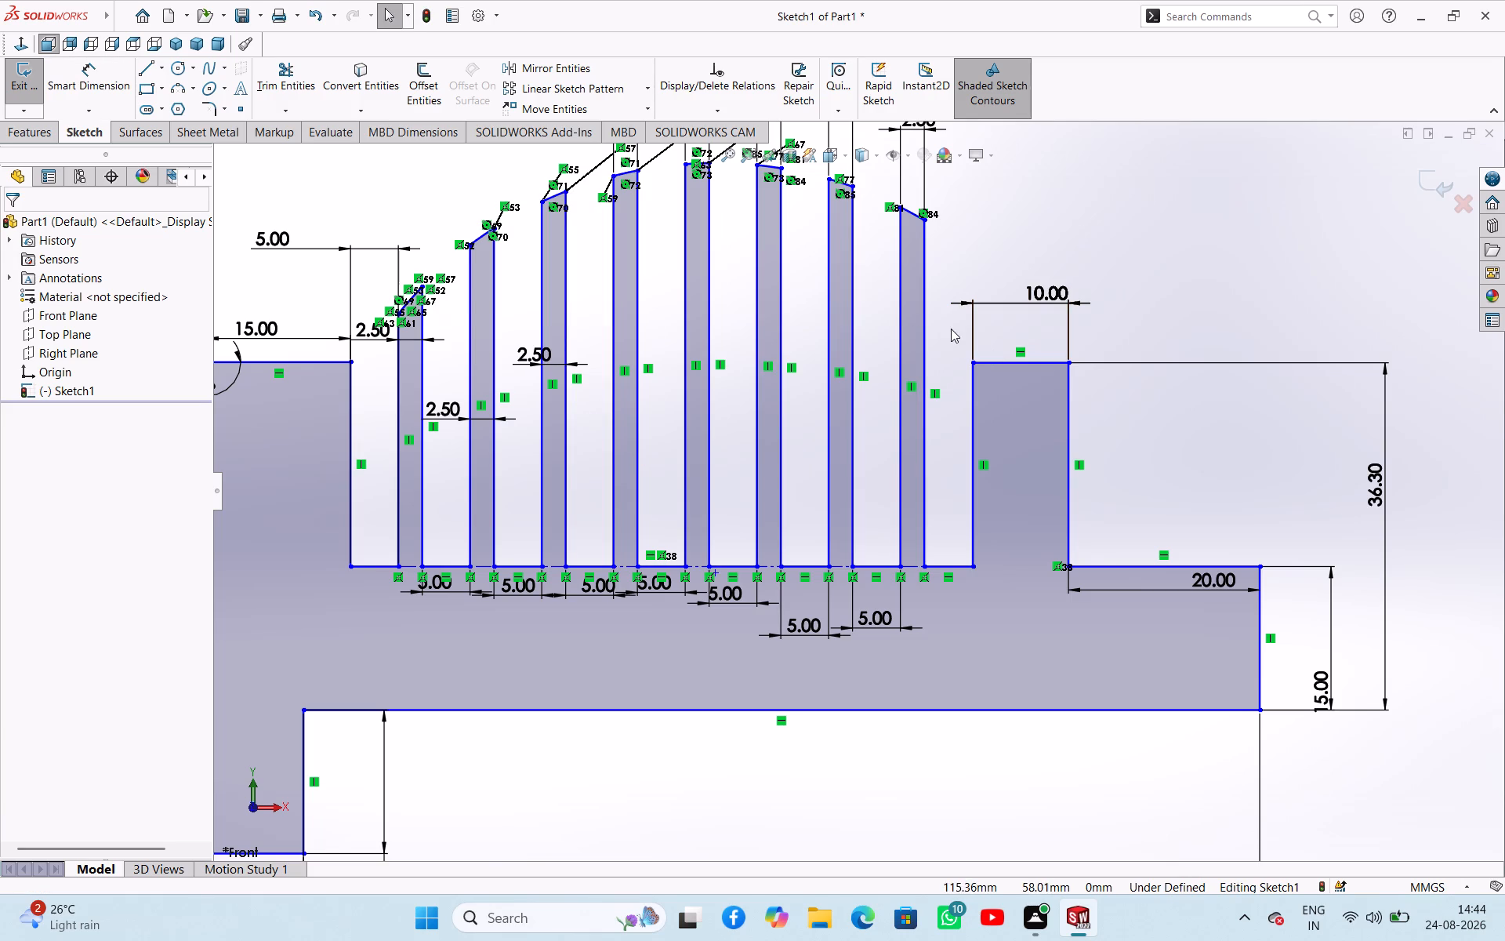
pyautogui.moveTo(951, 329); pyautogui.dragTo(662, 293)
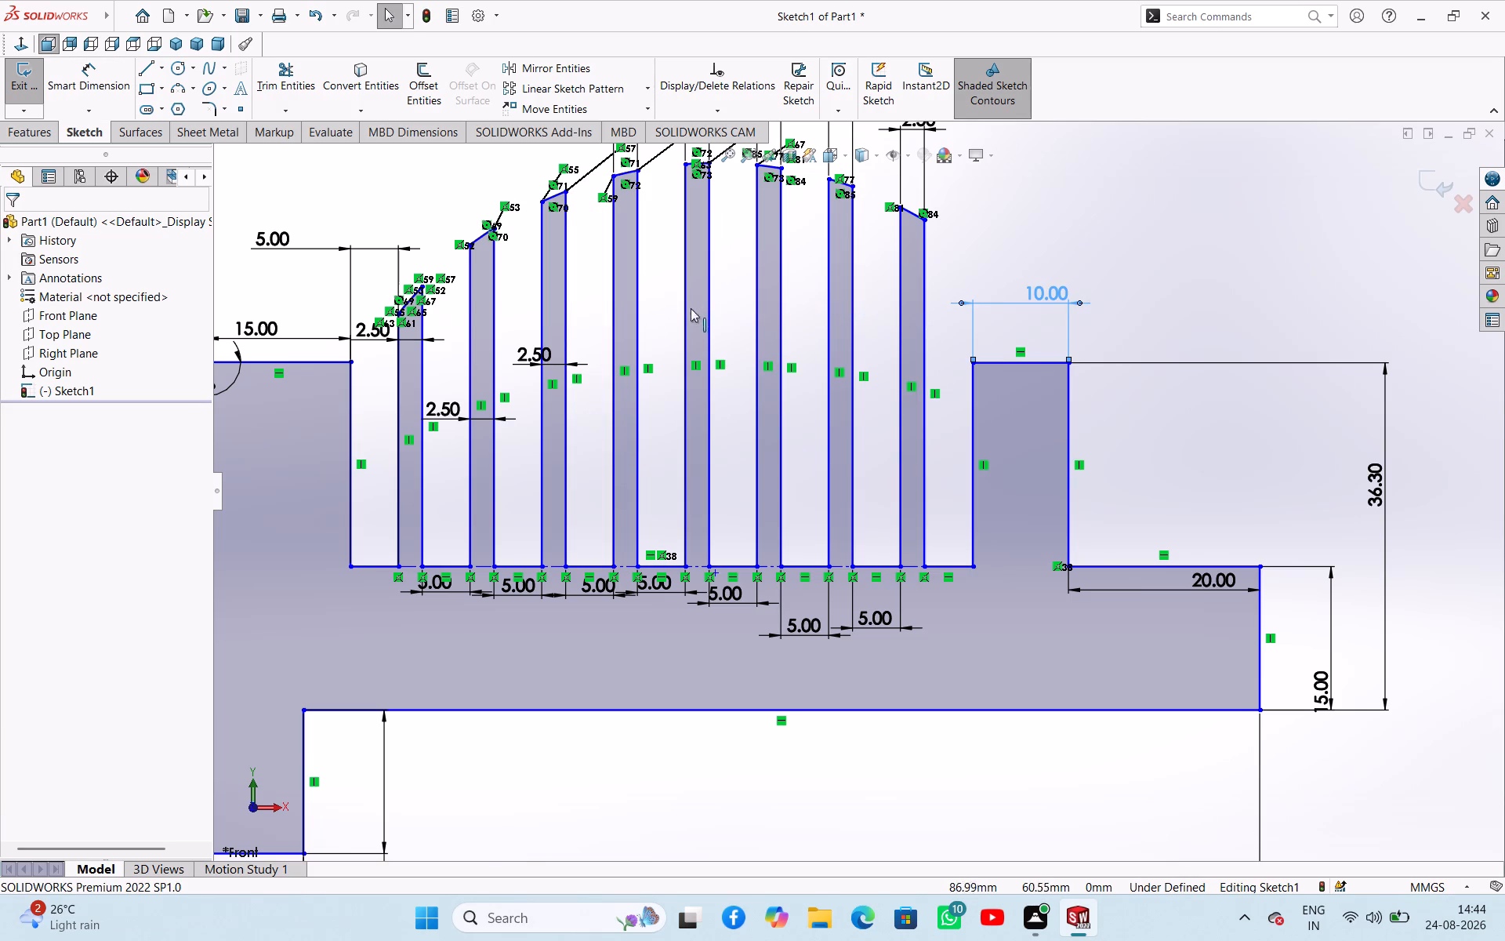
pyautogui.click(1035, 210)
pyautogui.moveTo(968, 249); pyautogui.dragTo(917, 255)
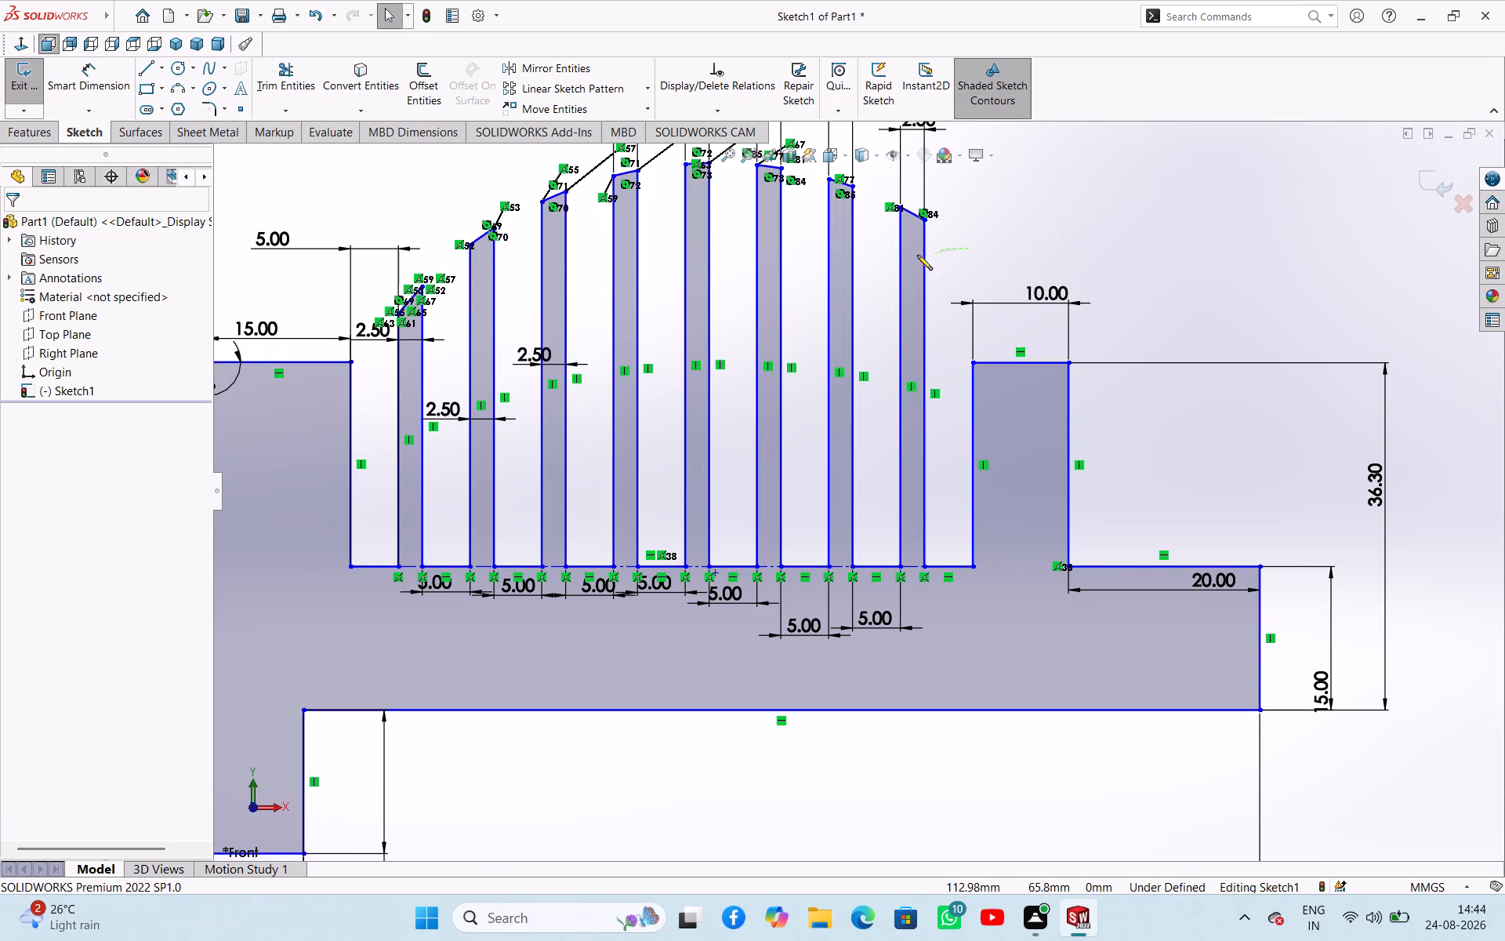
pyautogui.moveTo(917, 255); pyautogui.dragTo(607, 193)
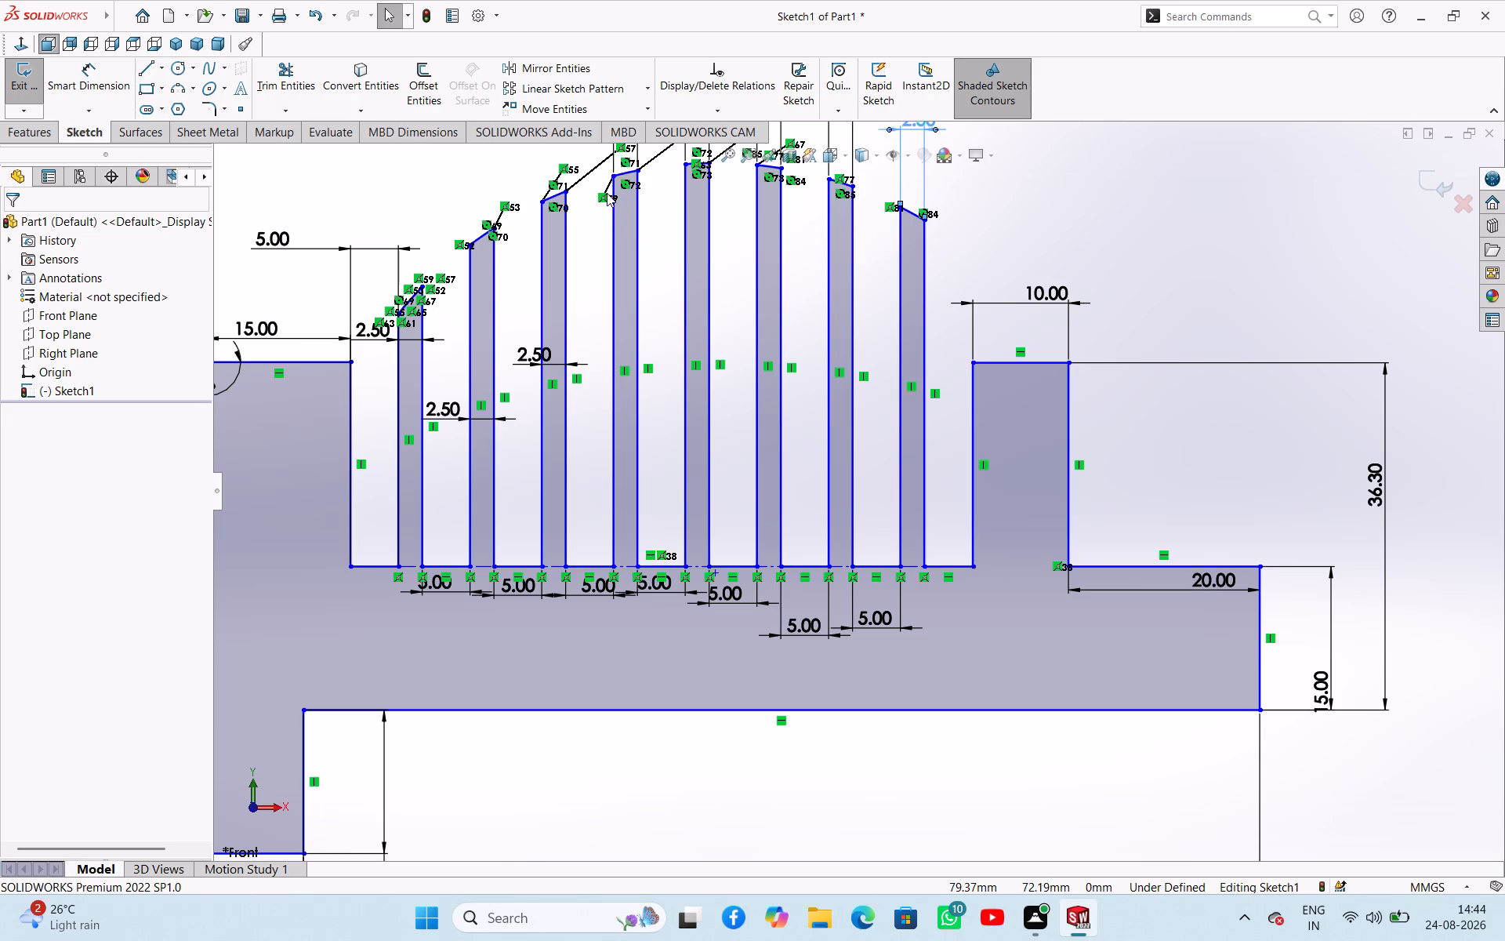
pyautogui.click(948, 485)
pyautogui.moveTo(948, 484); pyautogui.dragTo(810, 391)
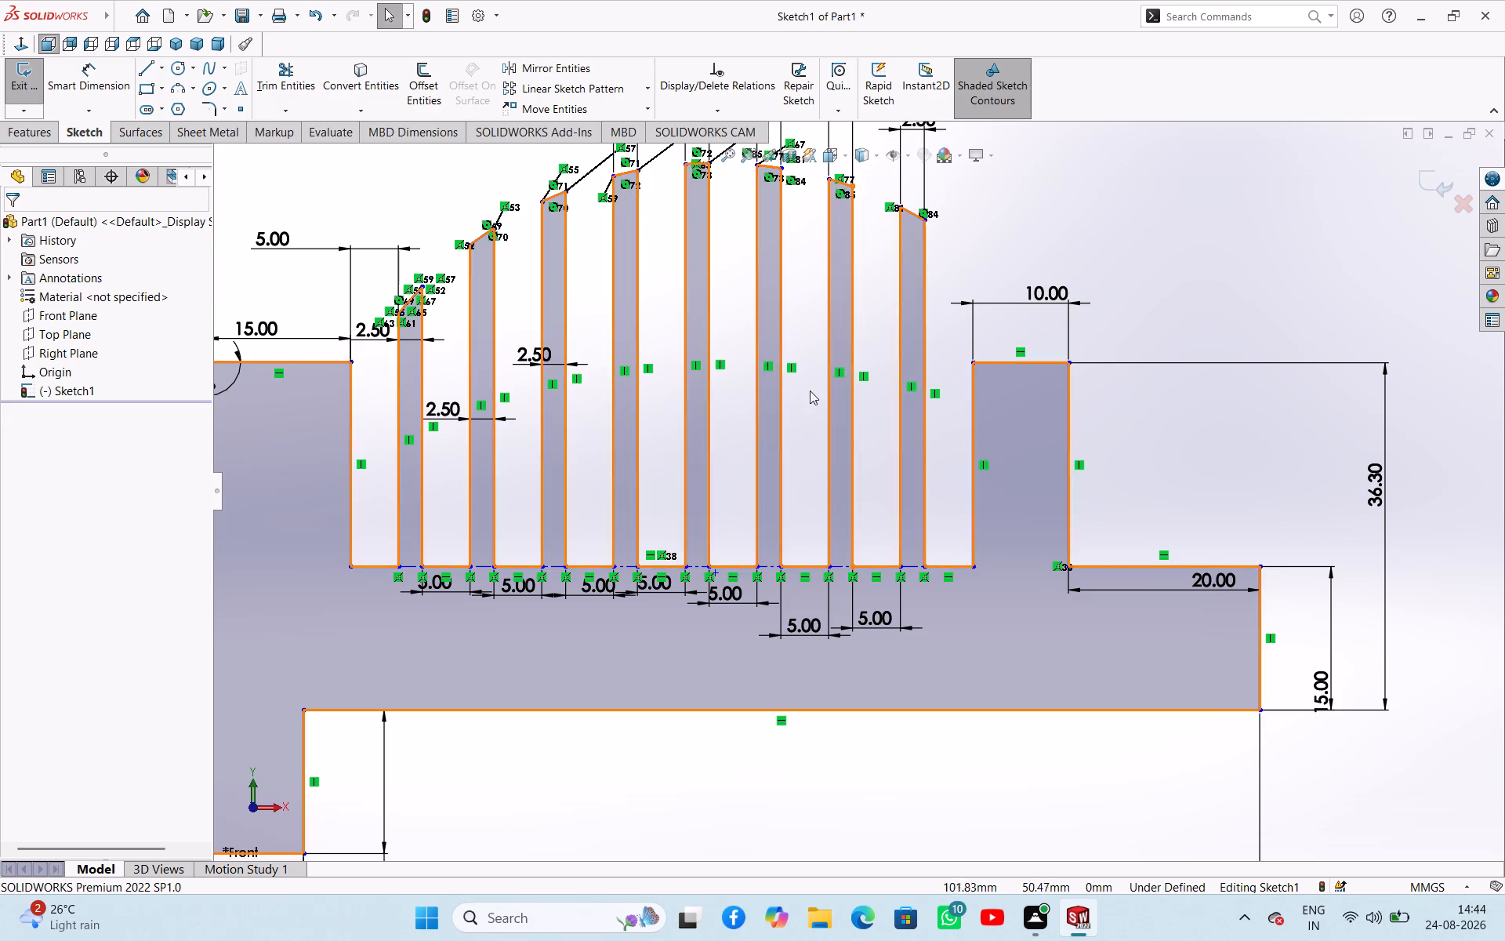
pyautogui.moveTo(810, 391); pyautogui.dragTo(721, 327)
pyautogui.moveTo(958, 479); pyautogui.dragTo(922, 377)
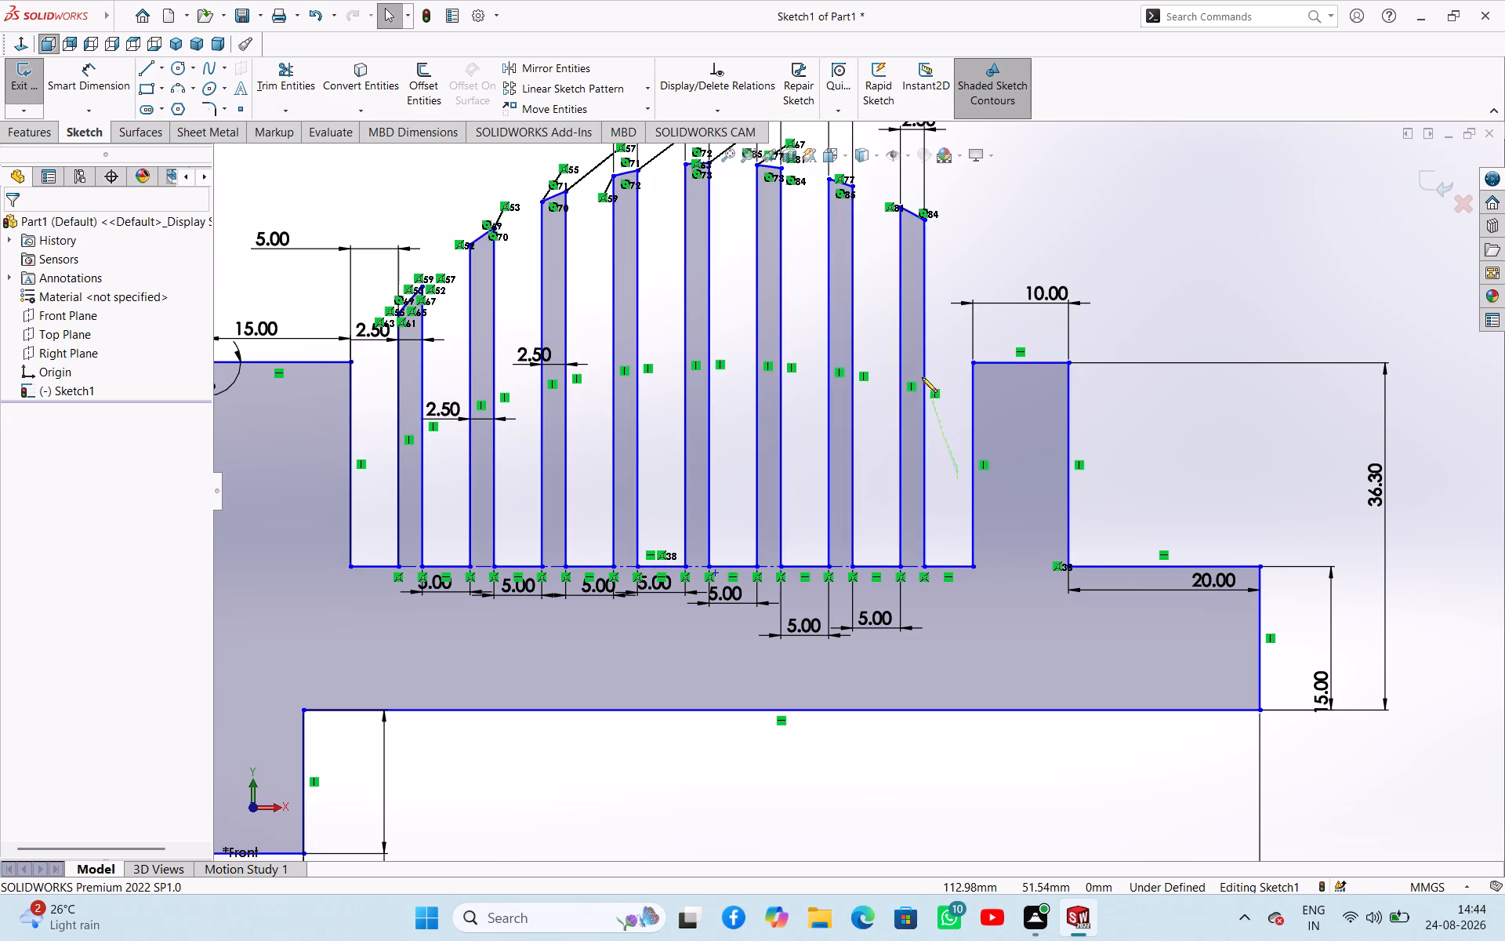
pyautogui.moveTo(922, 377); pyautogui.dragTo(640, 318)
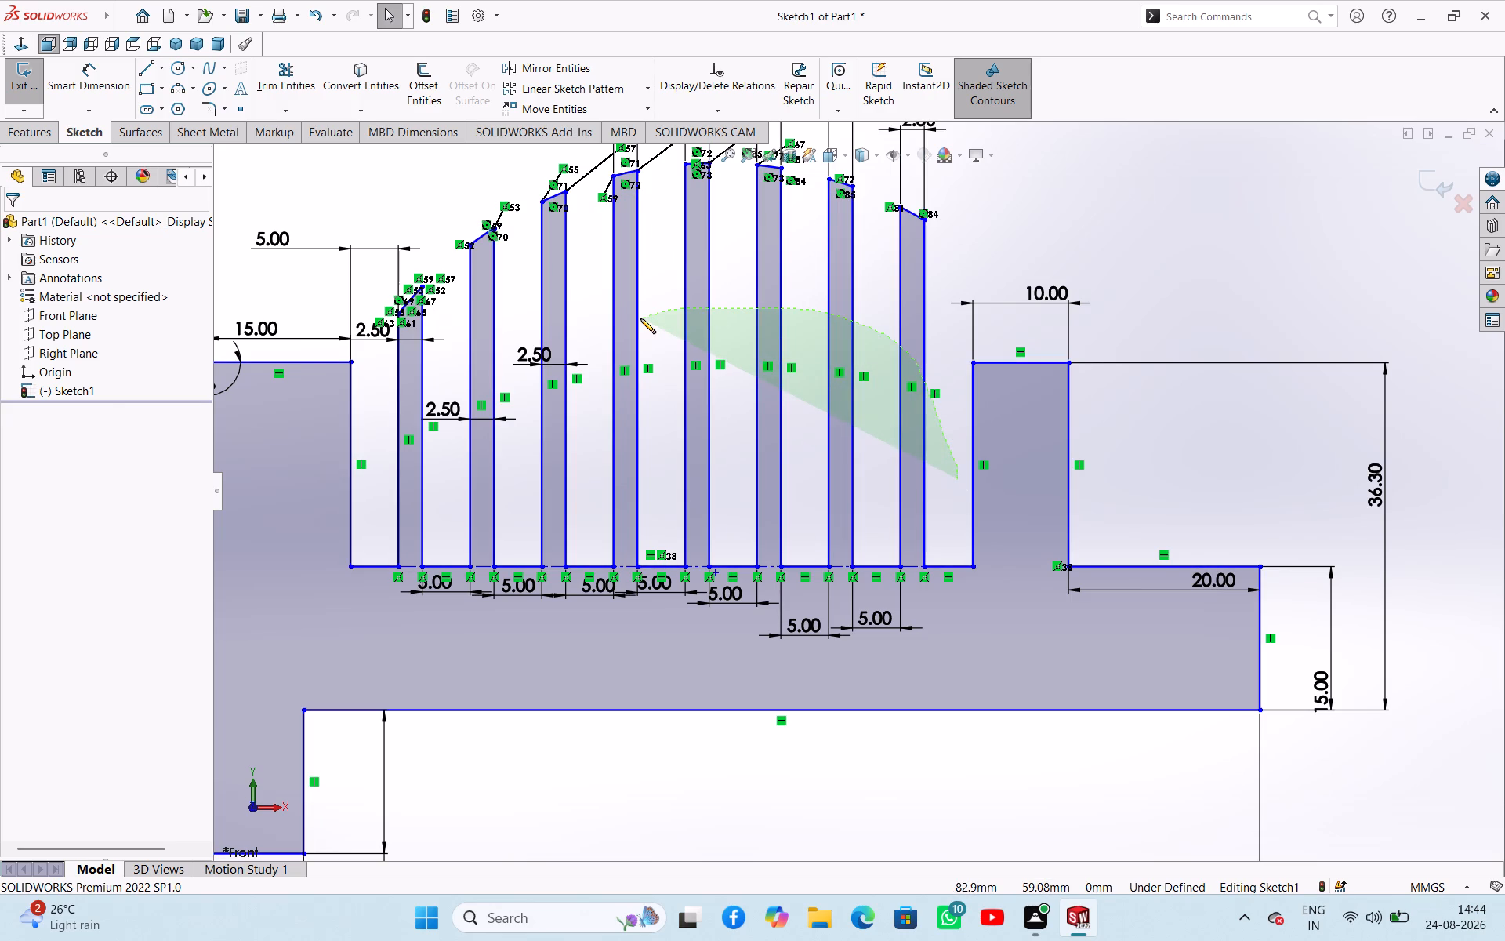
pyautogui.moveTo(640, 318); pyautogui.dragTo(644, 319)
pyautogui.press('Delete')
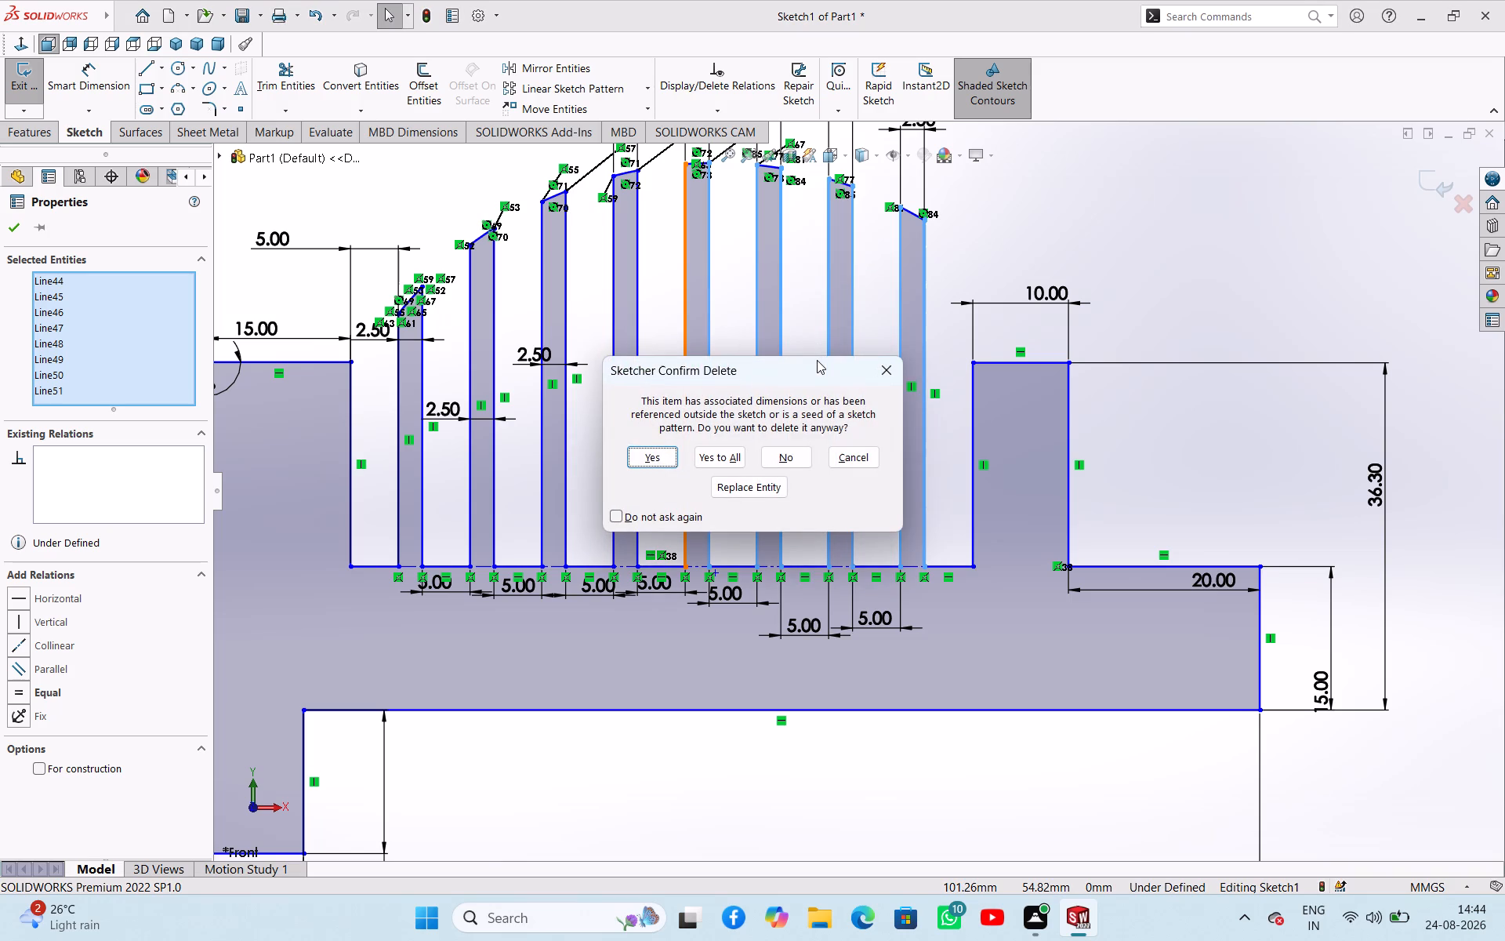
pyautogui.click(648, 460)
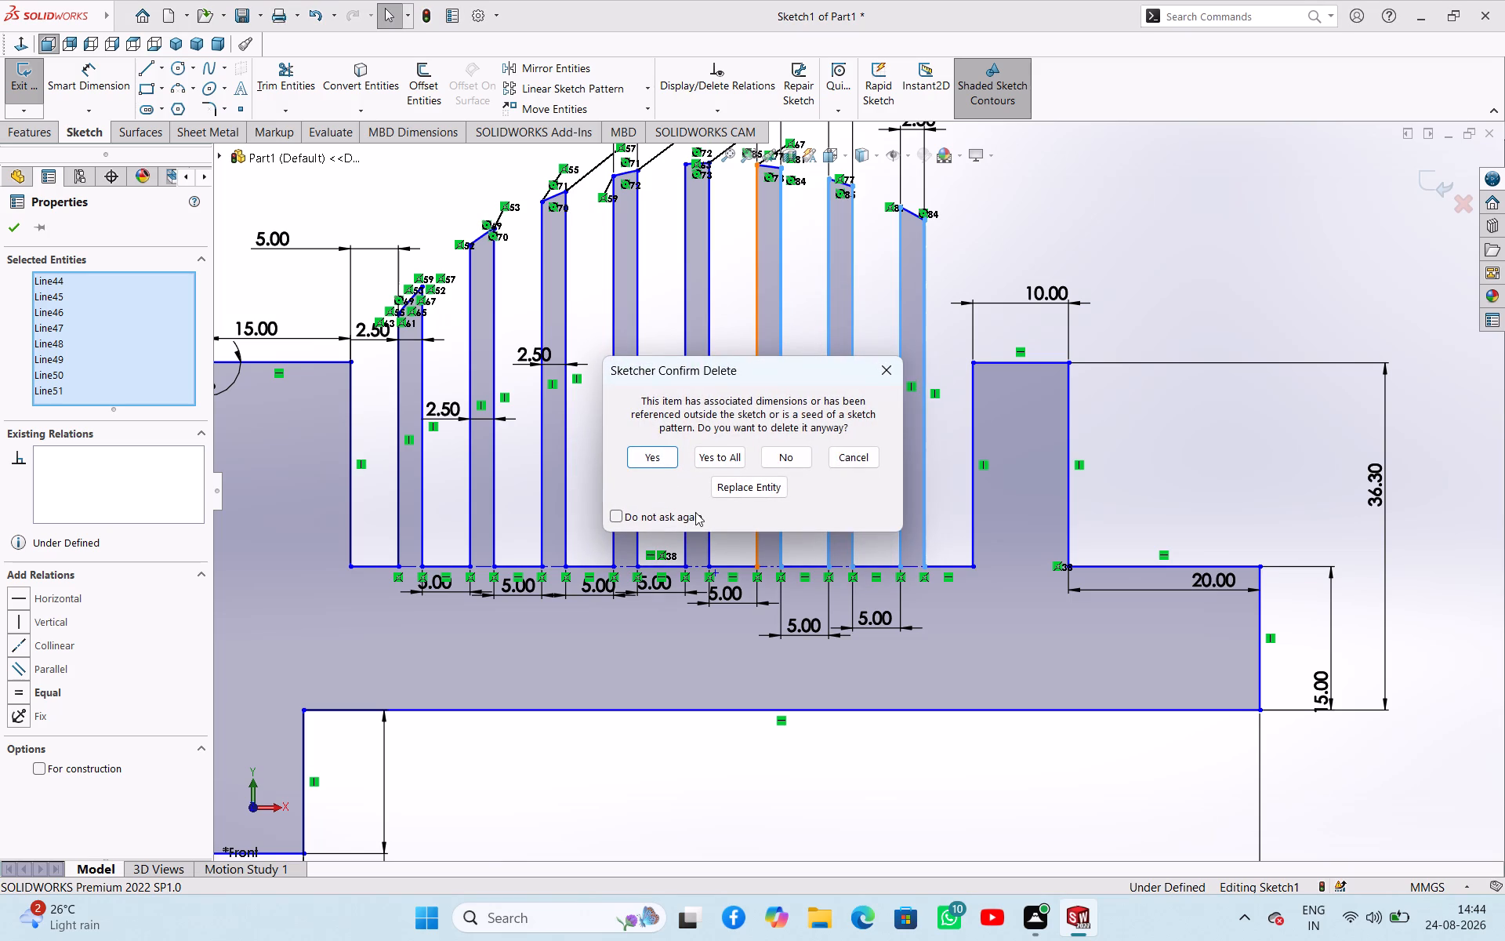
pyautogui.click(648, 453)
pyautogui.click(650, 457)
pyautogui.click(651, 458)
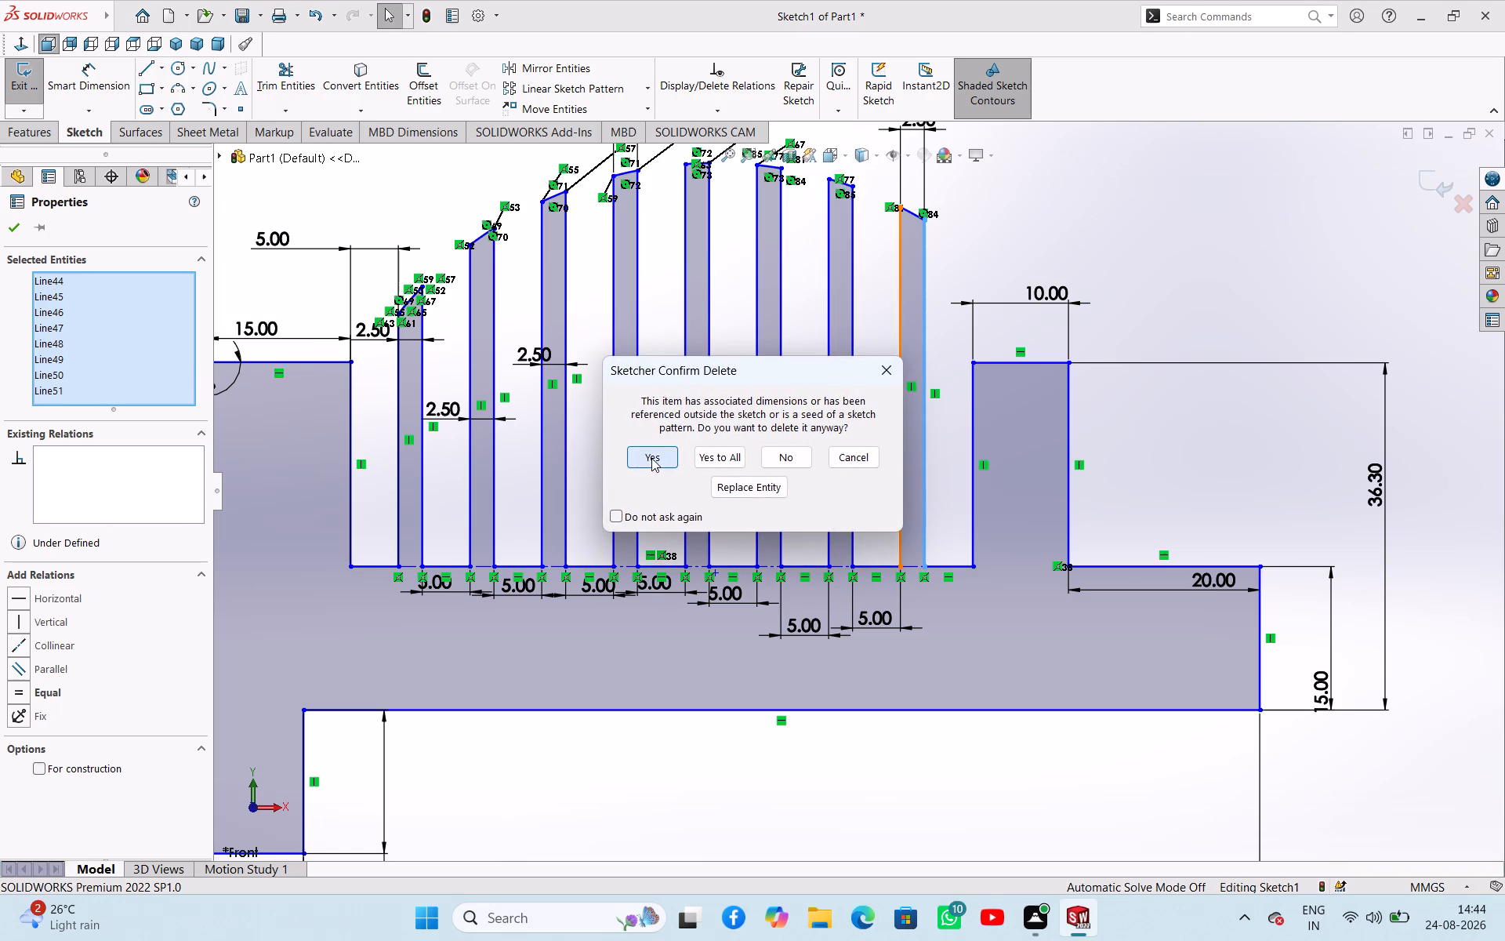
# Delete the four groove-bottom lines between the fifth fin and the 10 mm wide collar, keeping the construction line beneath them.
pyautogui.click(728, 569)
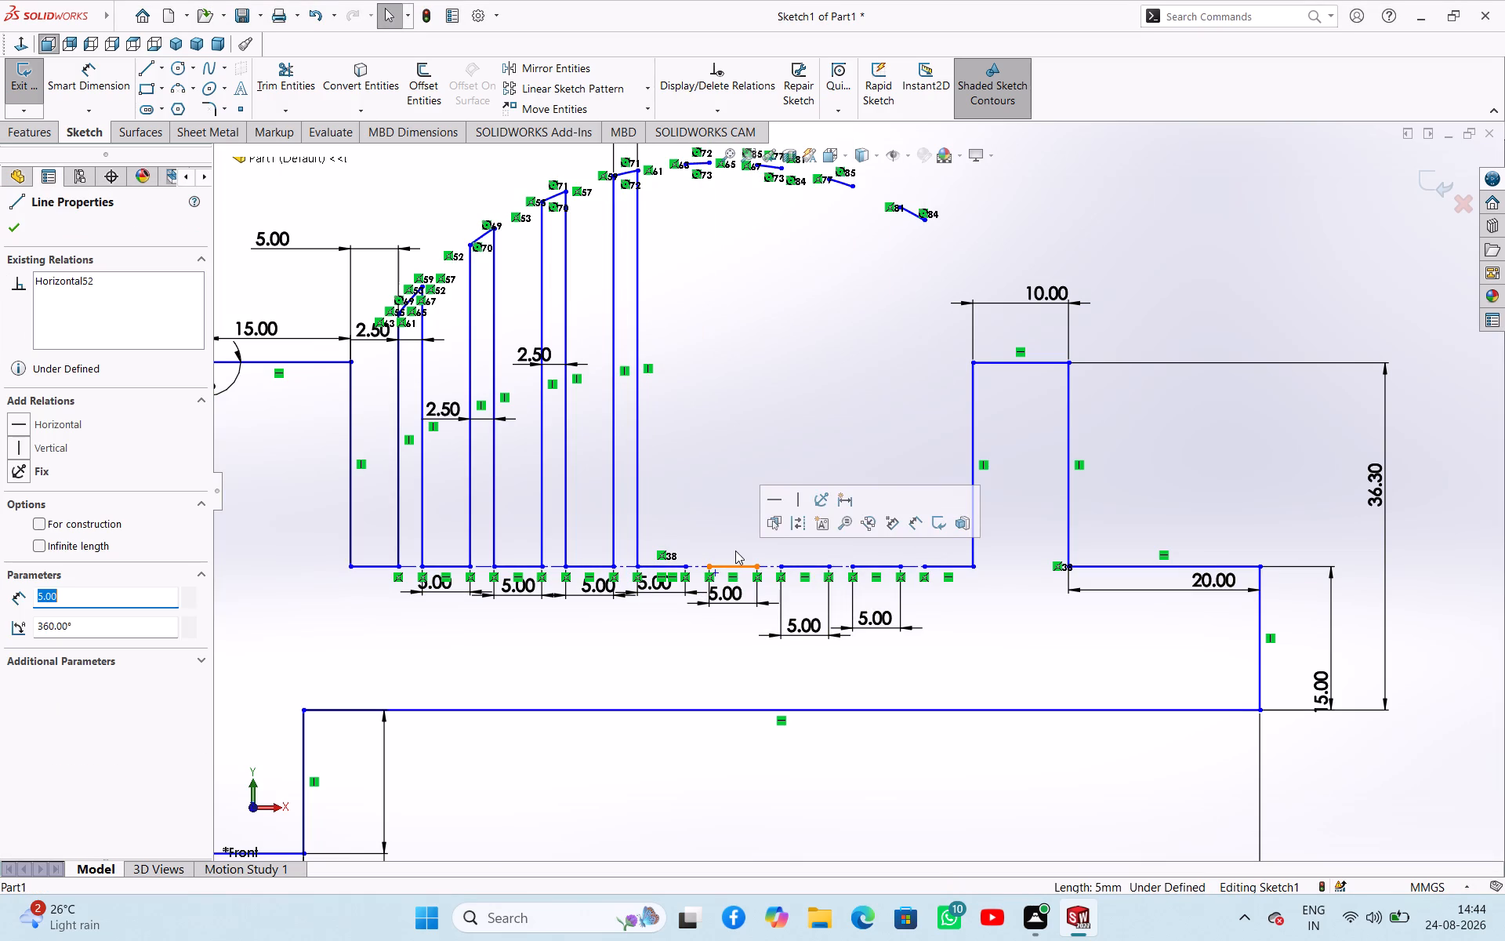
pyautogui.press('Delete')
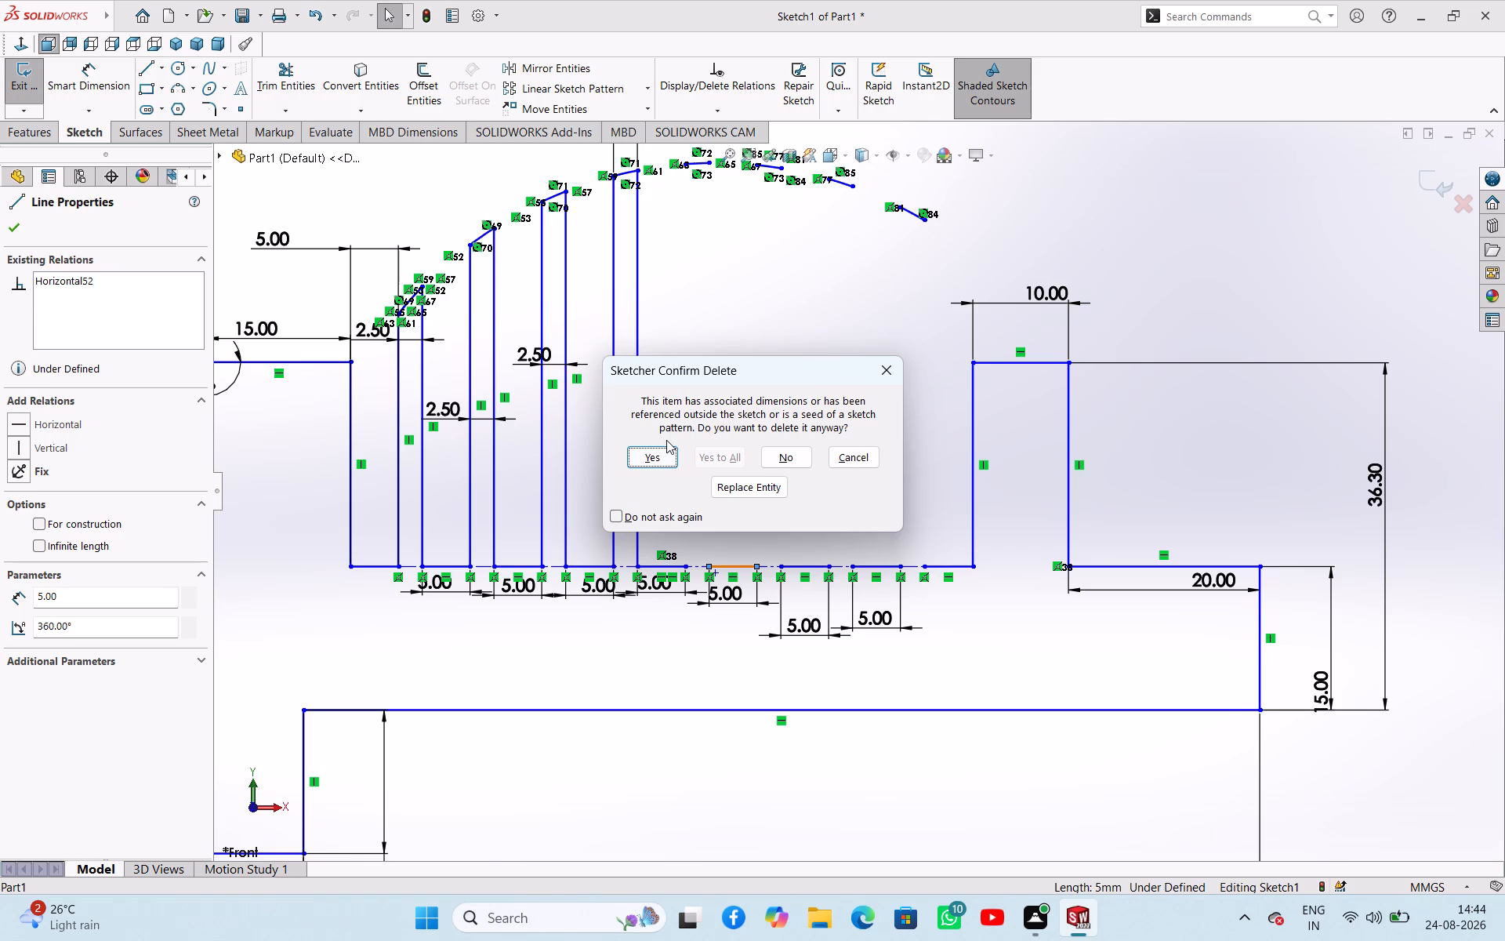
pyautogui.click(658, 458)
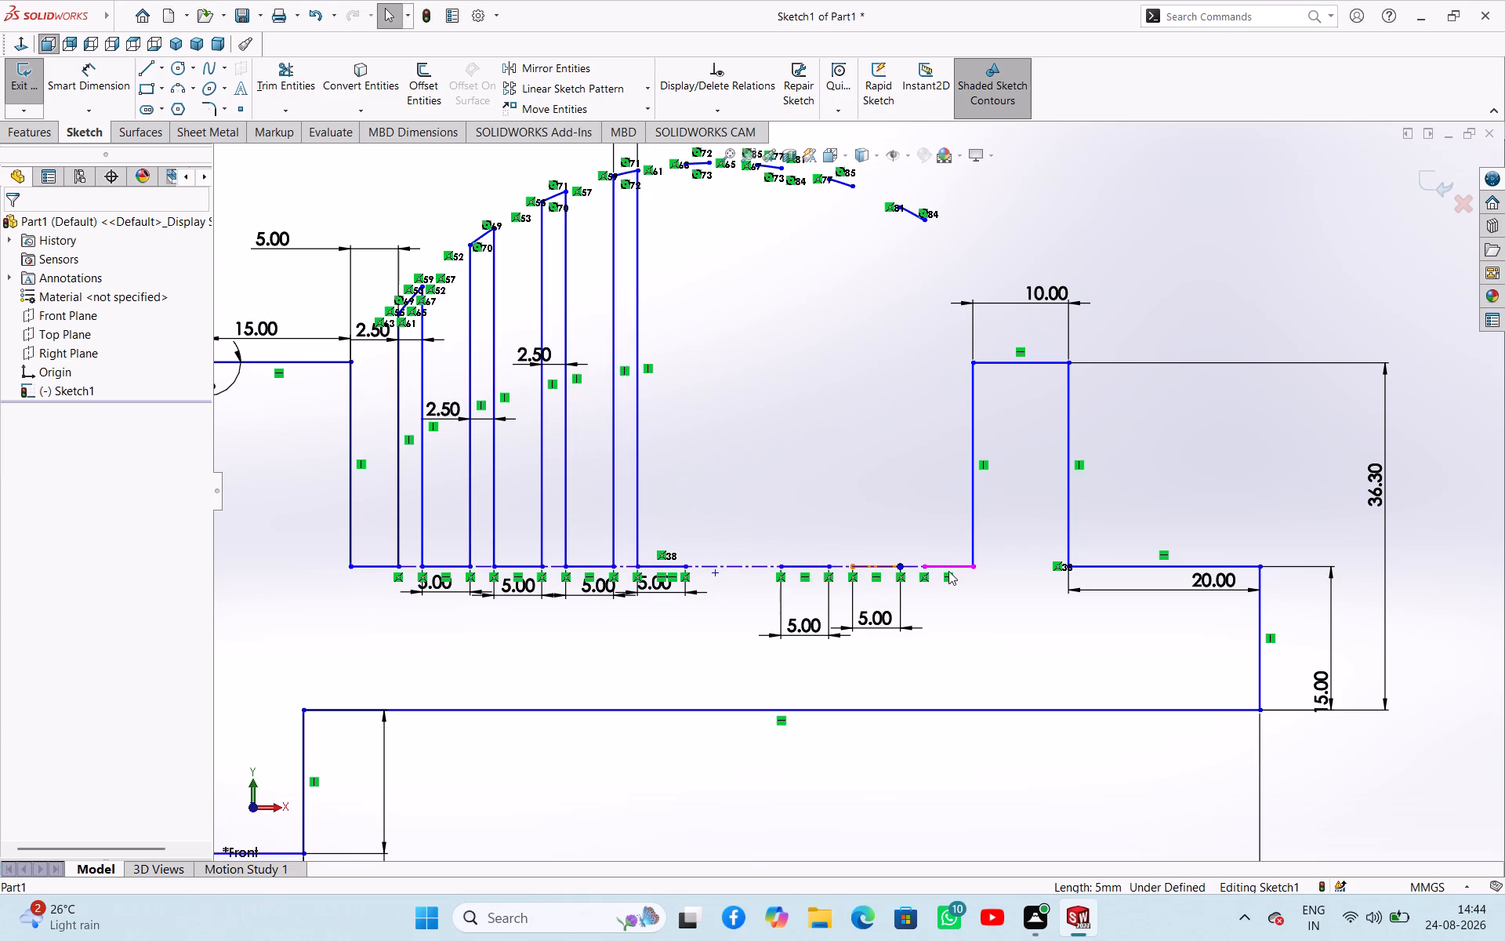
pyautogui.click(949, 568)
pyautogui.press('Delete')
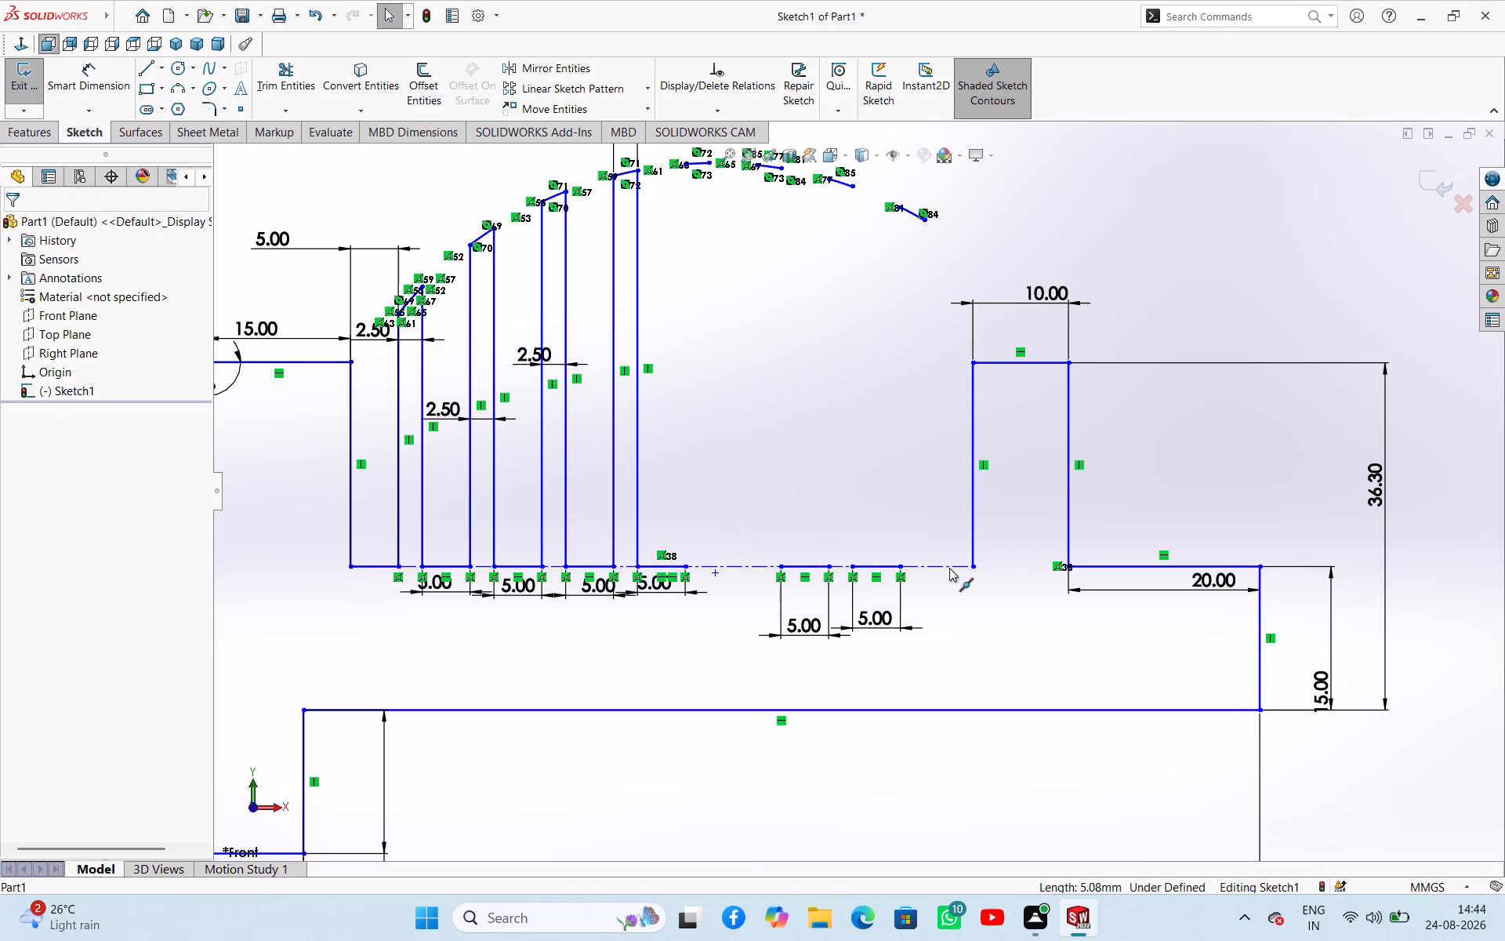
pyautogui.click(880, 568)
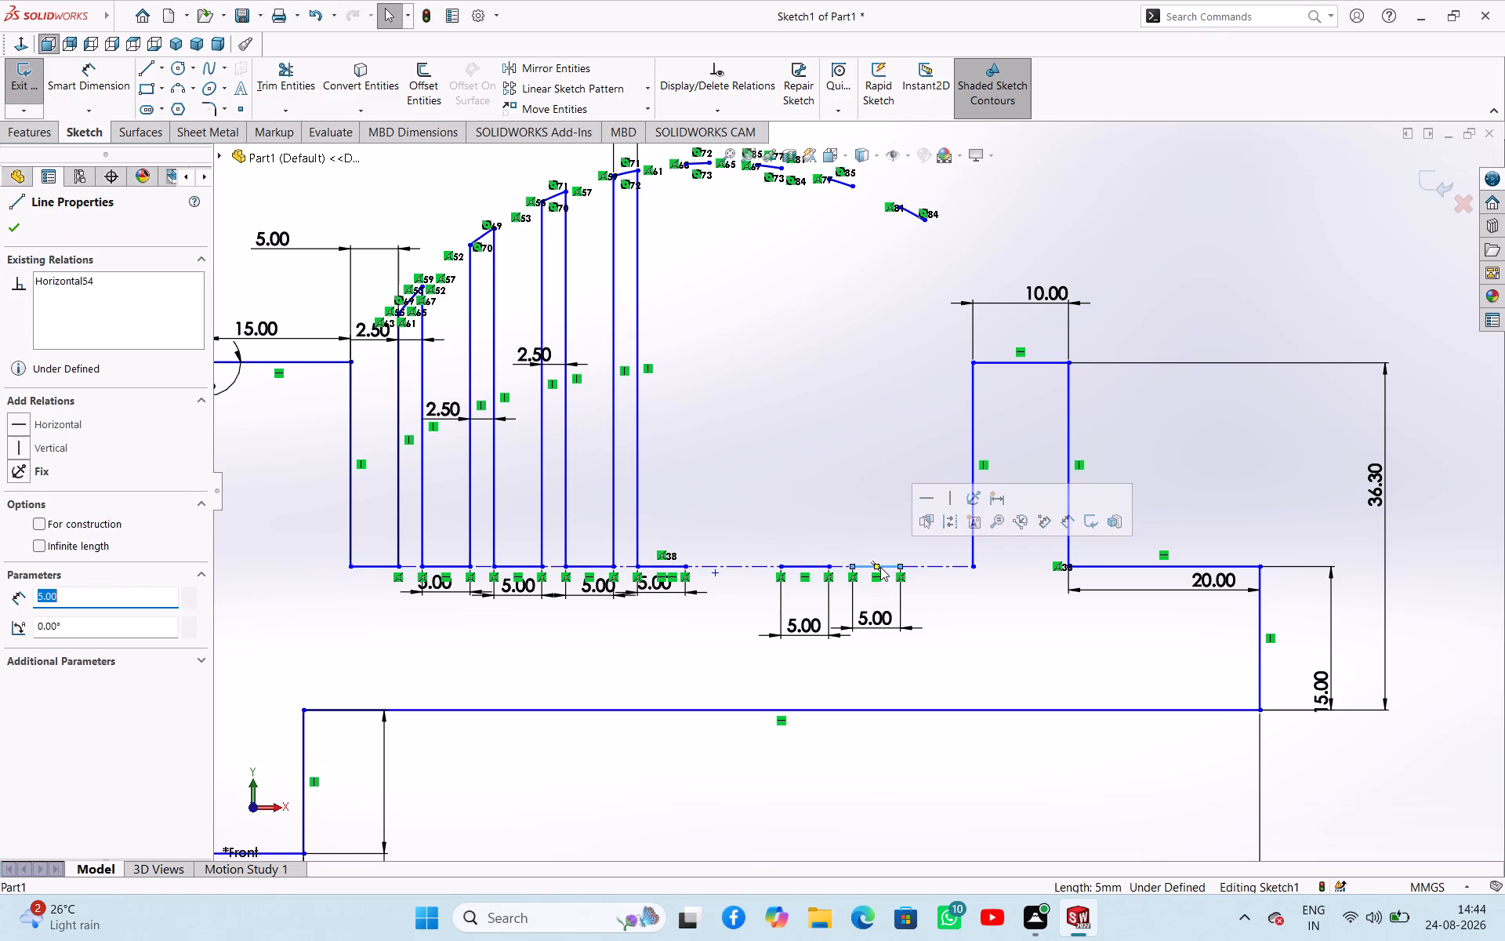
pyautogui.press('Delete')
pyautogui.press('Return')
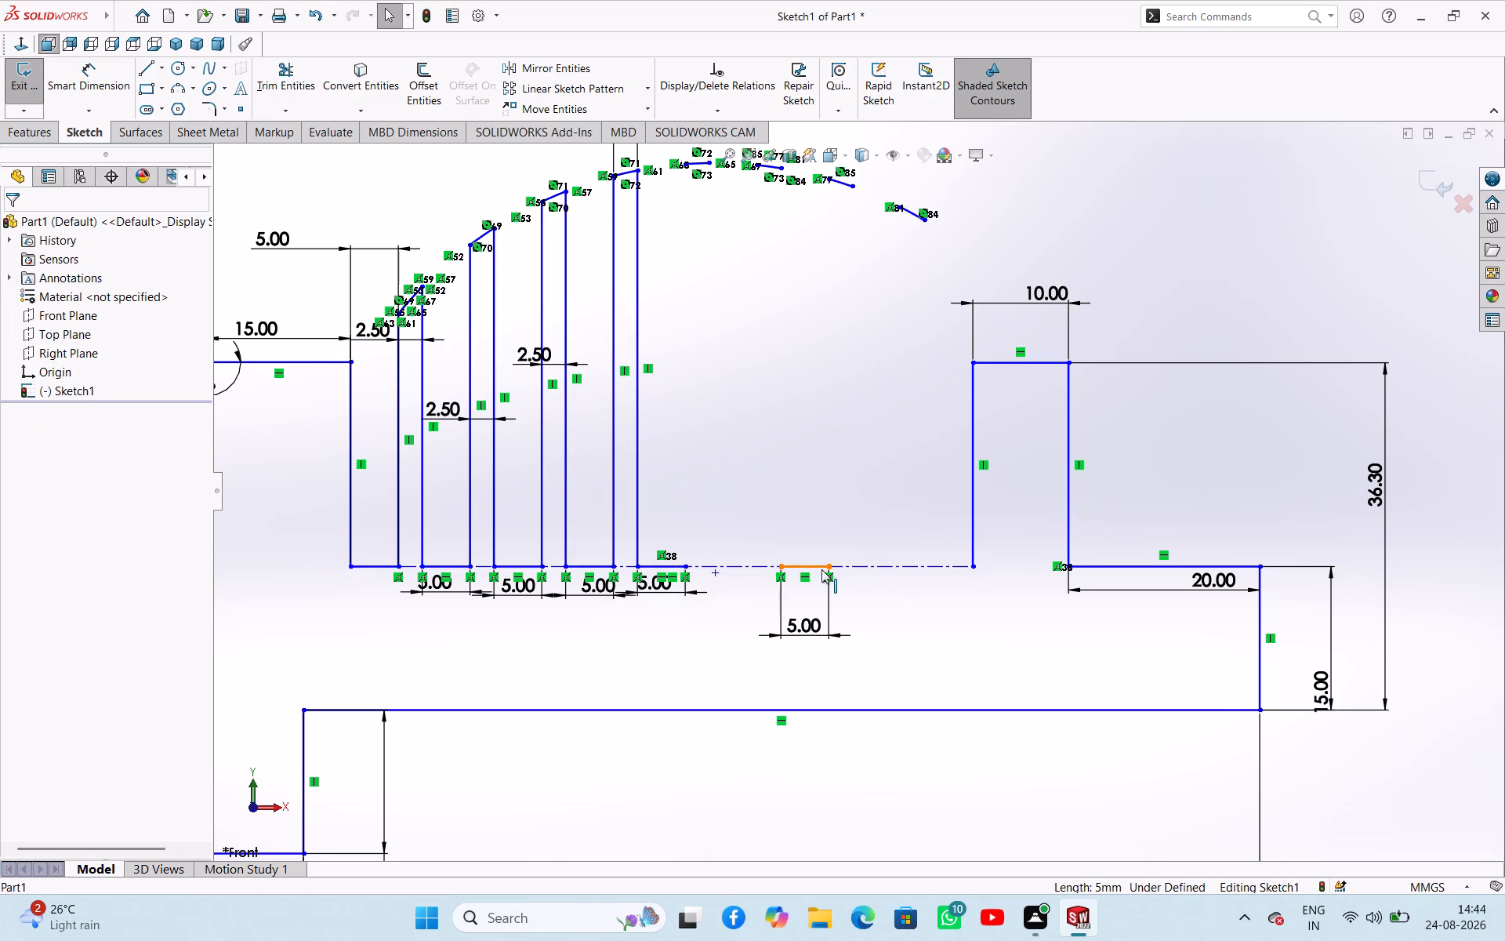
pyautogui.click(812, 569)
pyautogui.press('Delete')
pyautogui.press('Return')
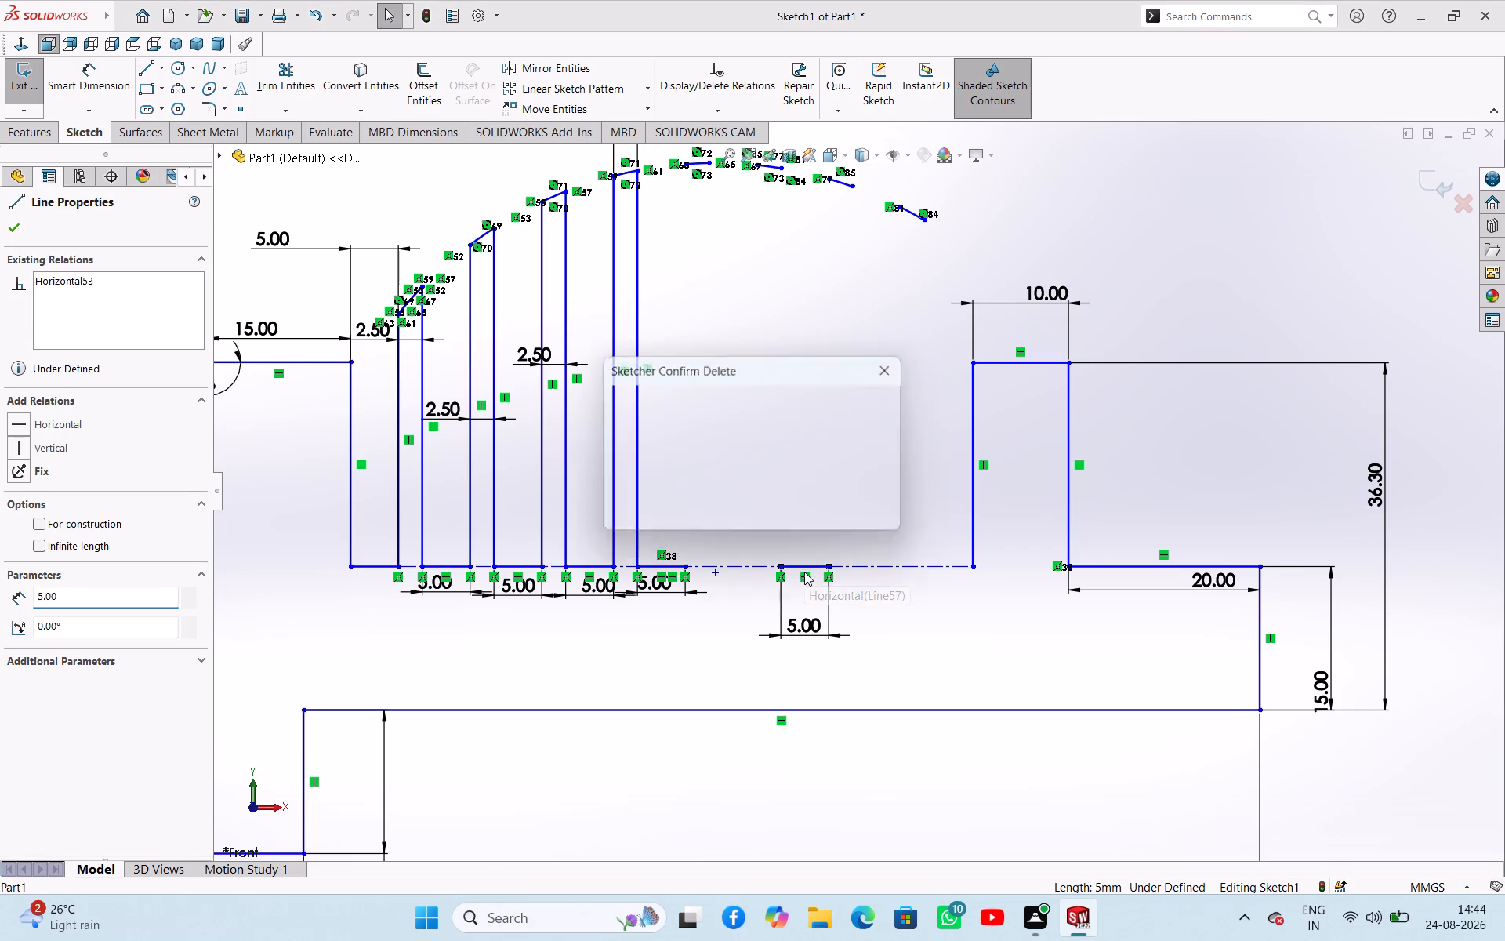
# Delete the four leftover top arcs of the fifth to eighth fins.
pyautogui.scroll(3, 890, 243)
pyautogui.scroll(-3, 911, 268)
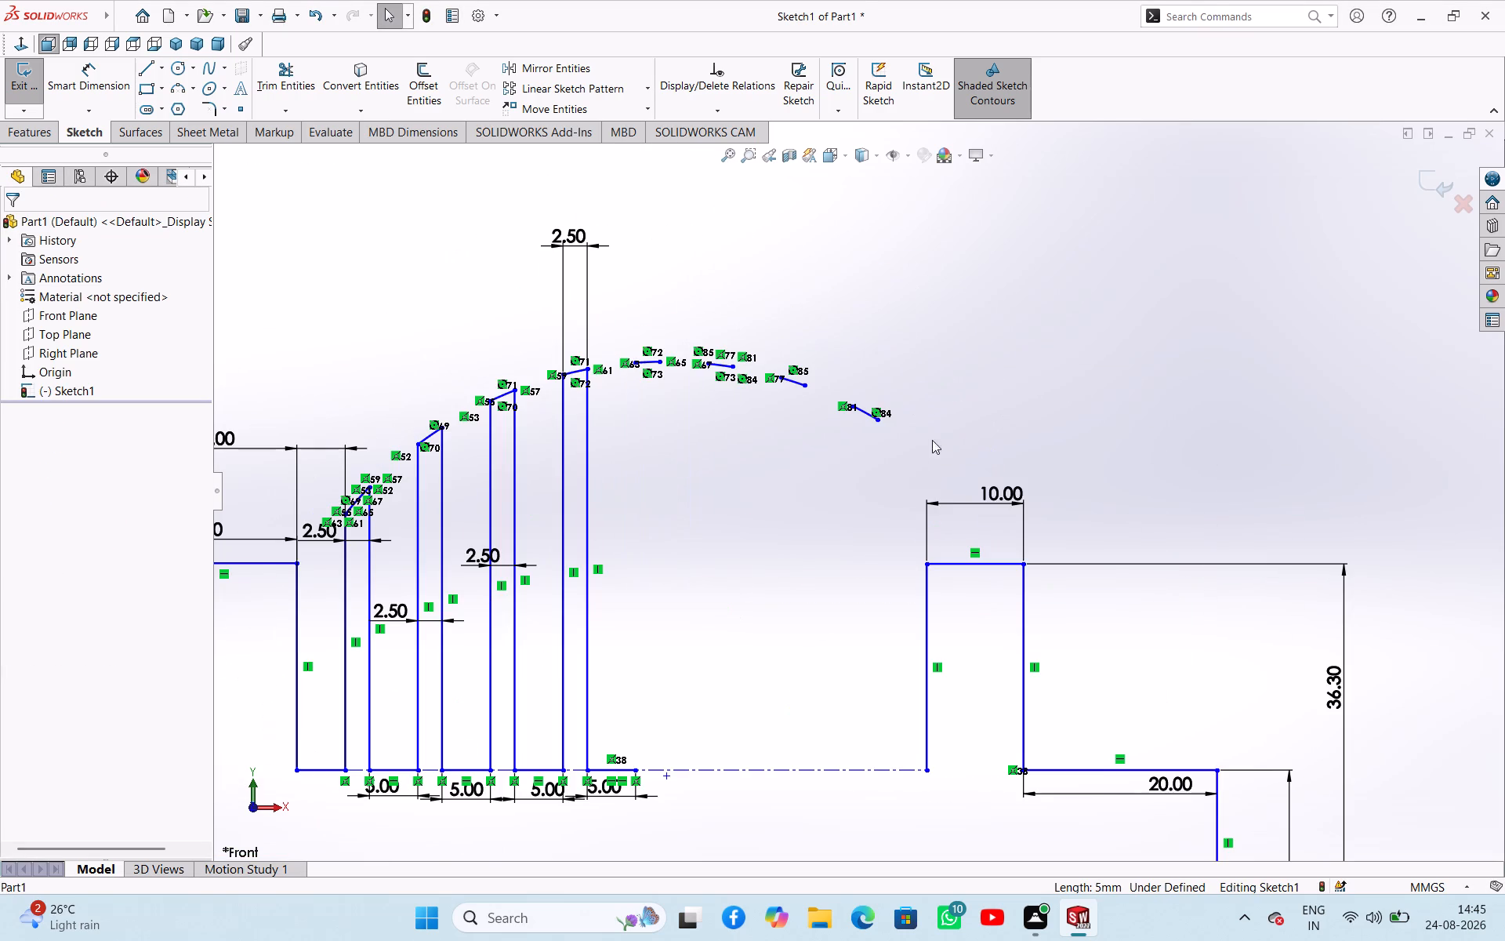
pyautogui.moveTo(921, 456); pyautogui.dragTo(760, 339)
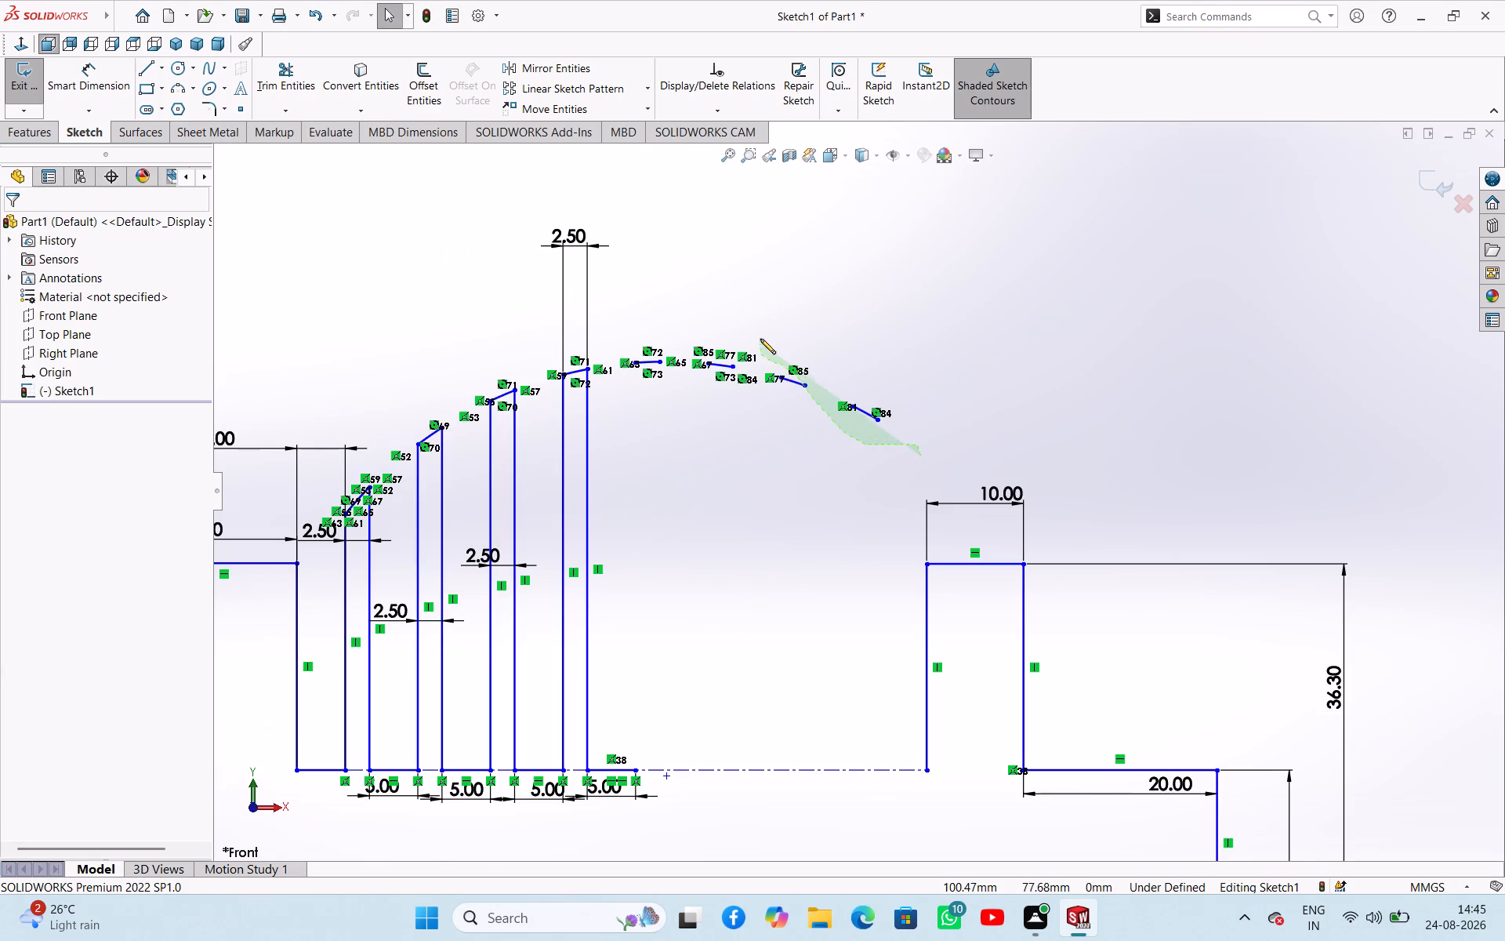
pyautogui.moveTo(760, 339); pyautogui.dragTo(853, 316)
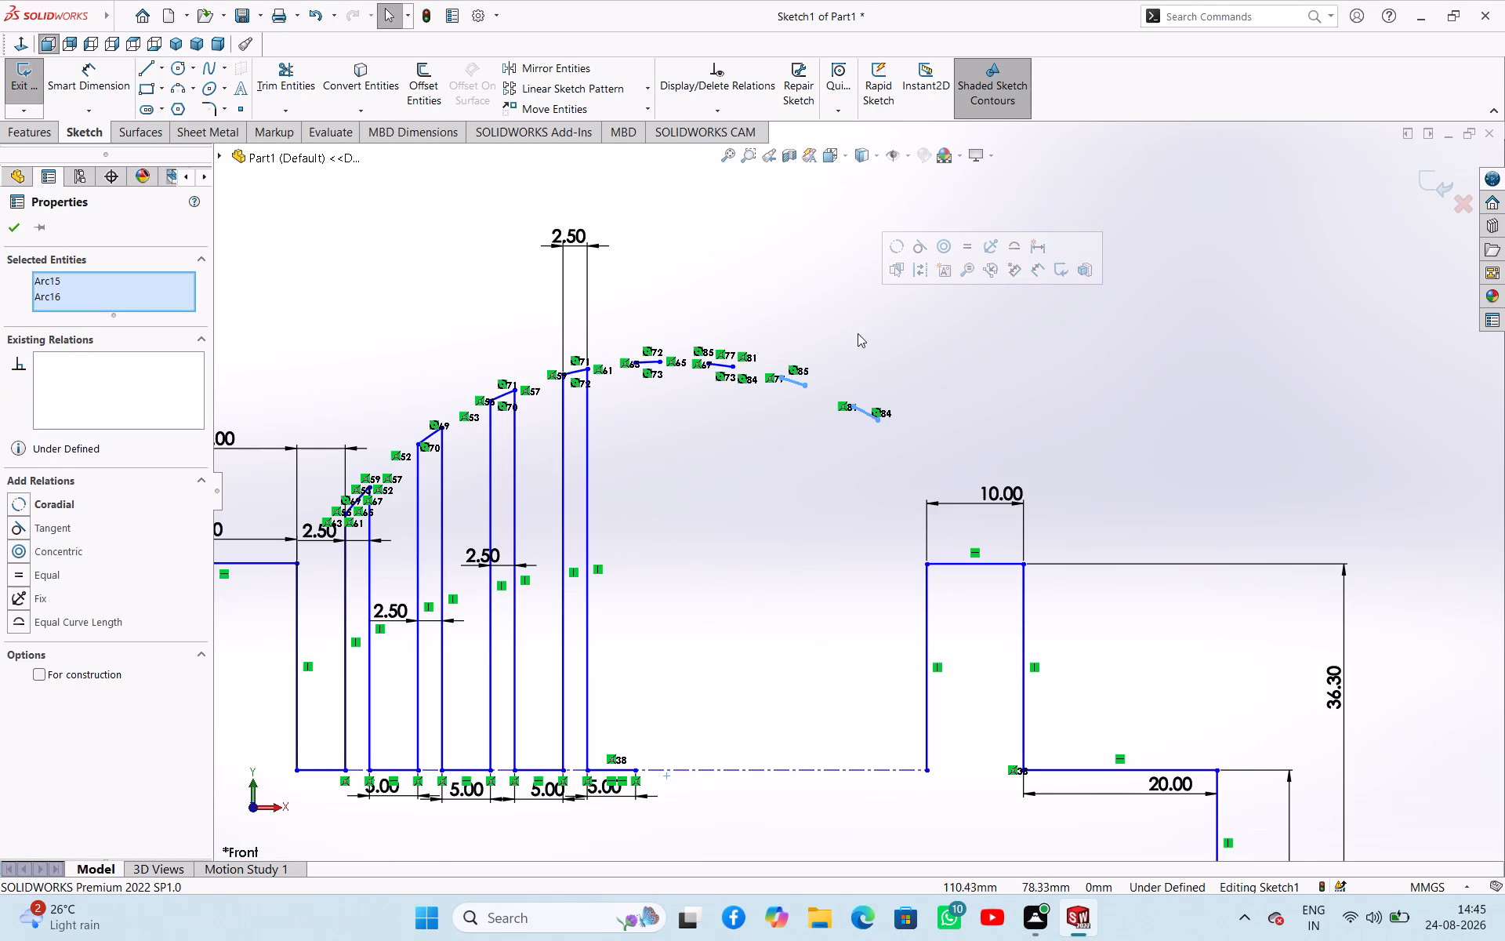
pyautogui.press('Delete')
pyautogui.press('Return')
pyautogui.moveTo(619, 405); pyautogui.dragTo(626, 403)
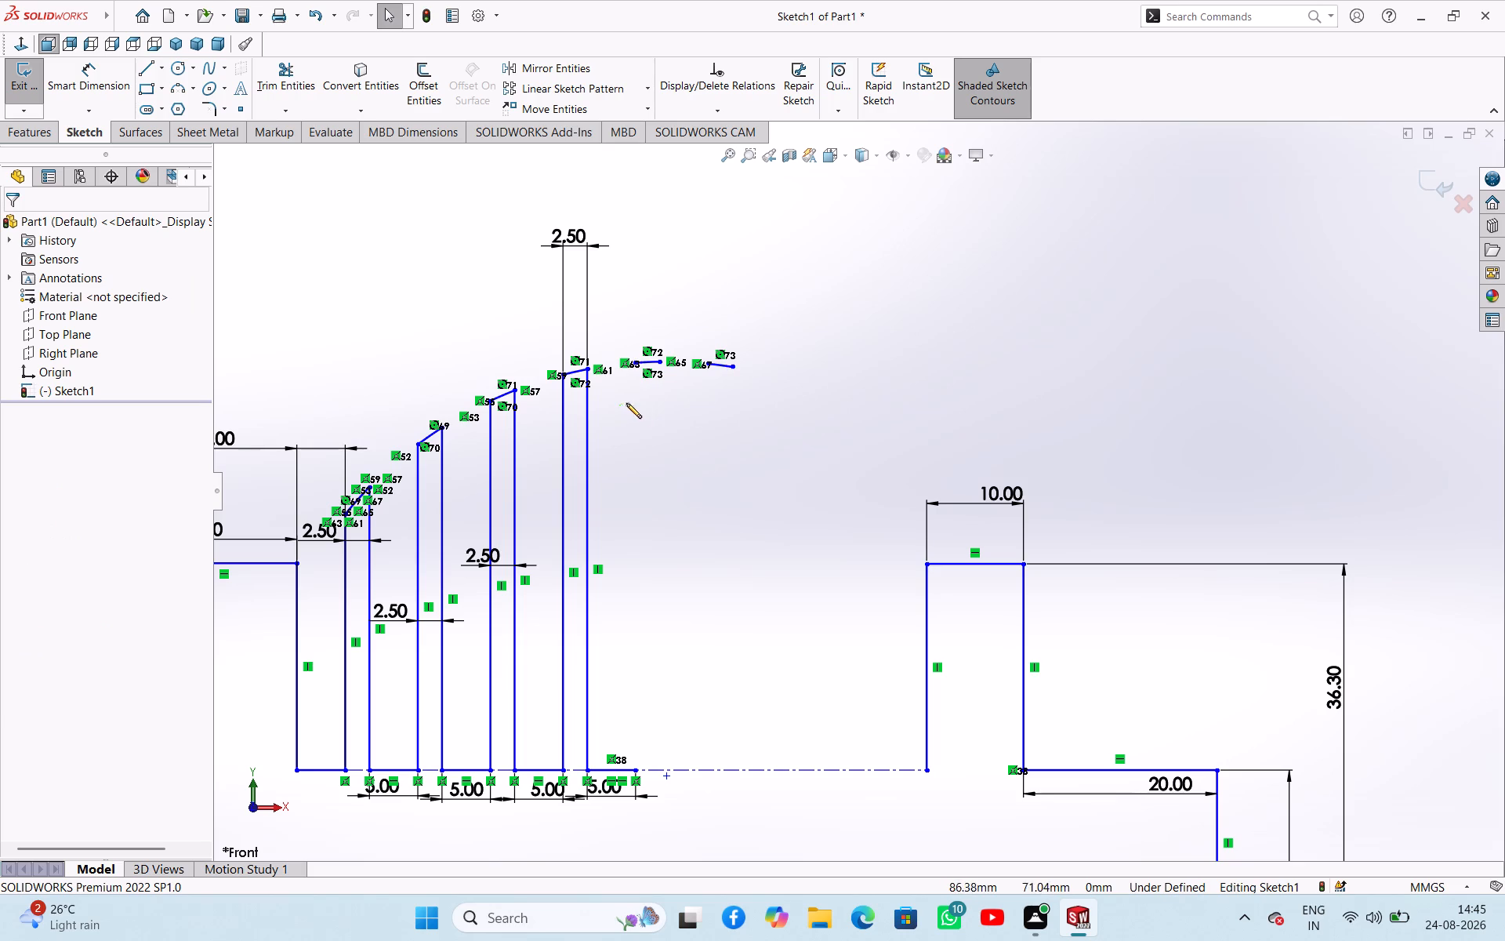
pyautogui.moveTo(626, 403); pyautogui.dragTo(633, 294)
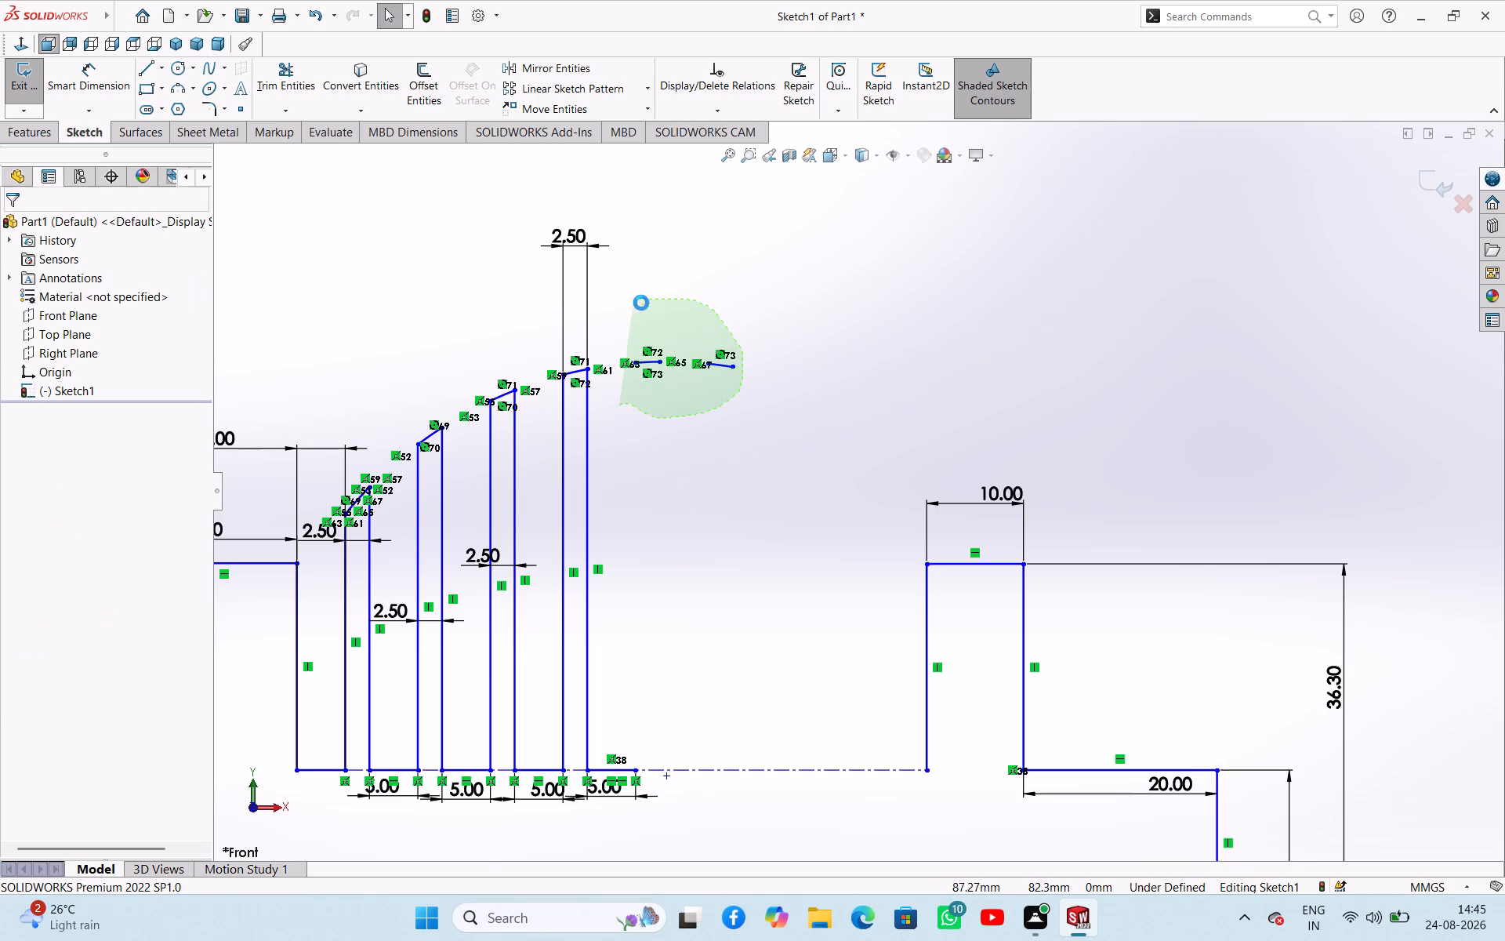
pyautogui.press('Delete')
pyautogui.press('Return')
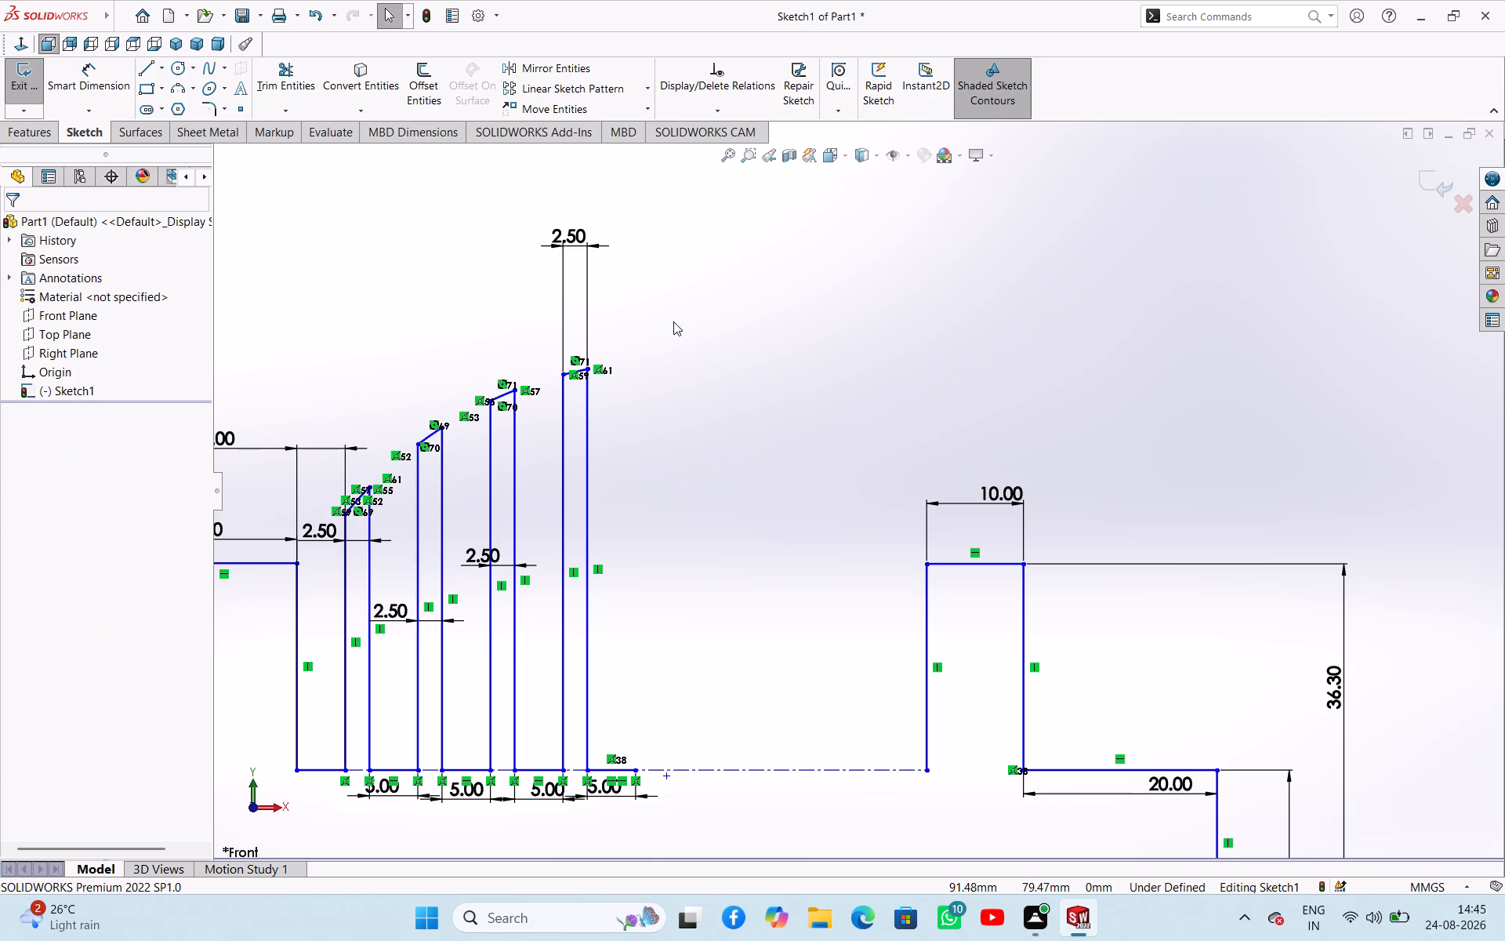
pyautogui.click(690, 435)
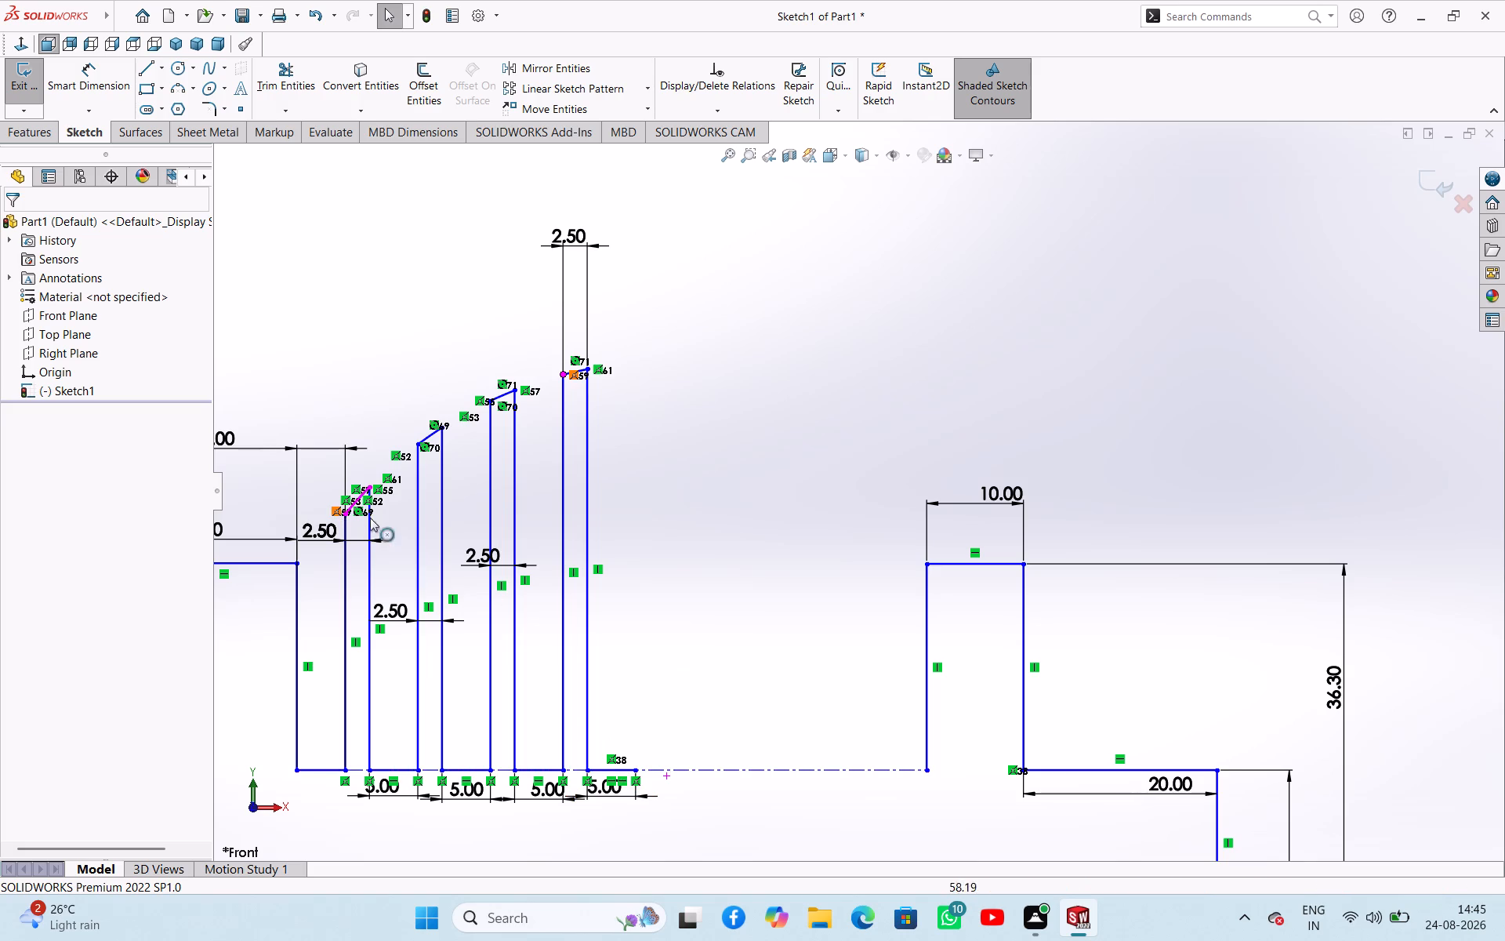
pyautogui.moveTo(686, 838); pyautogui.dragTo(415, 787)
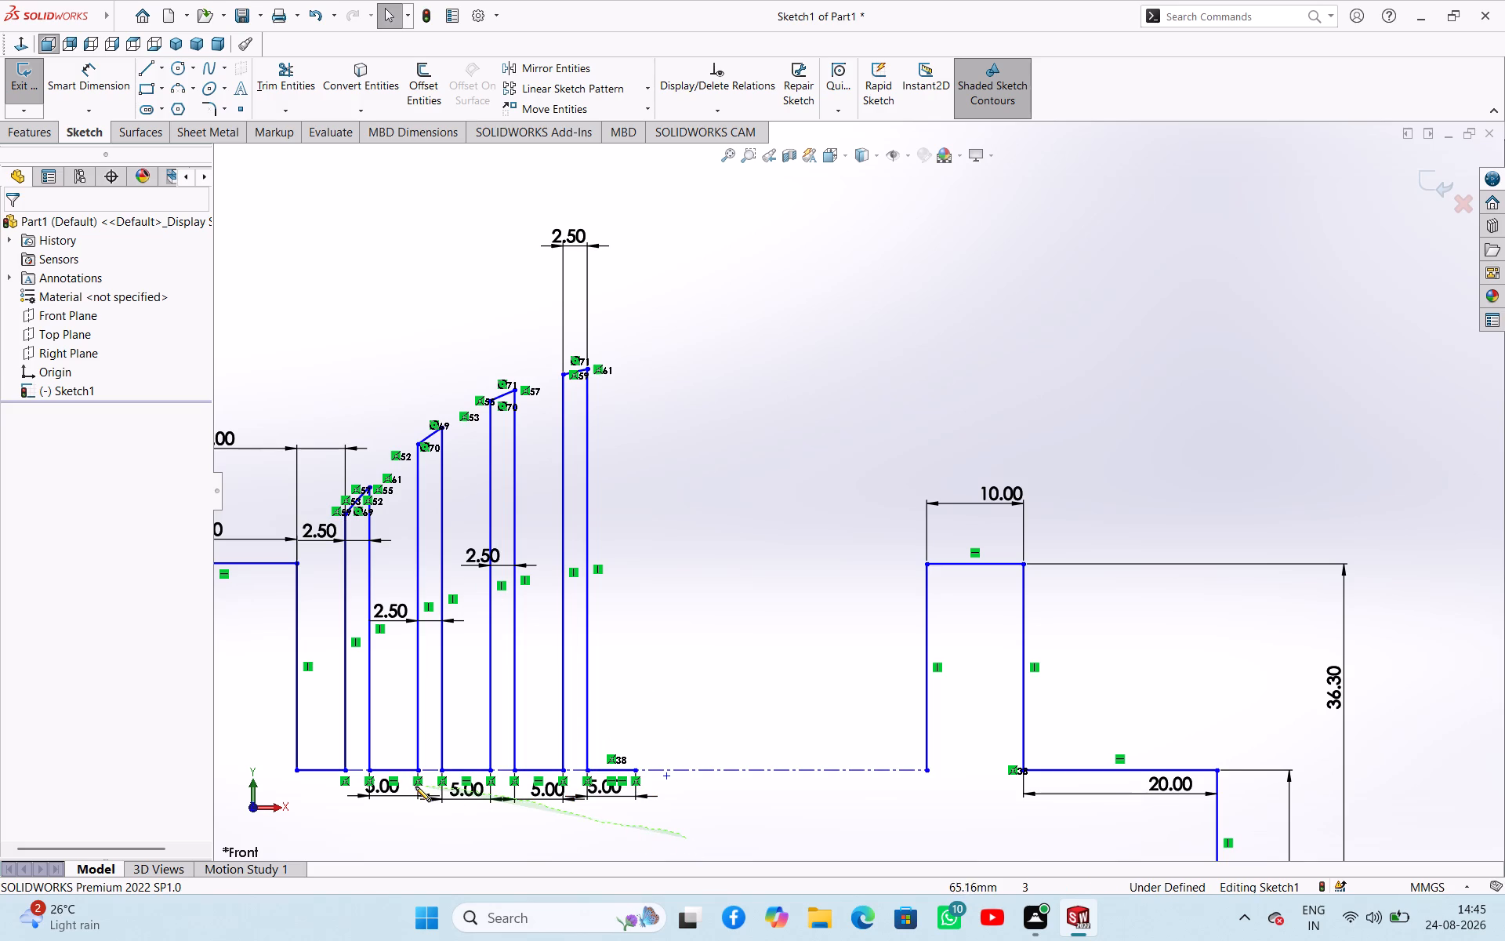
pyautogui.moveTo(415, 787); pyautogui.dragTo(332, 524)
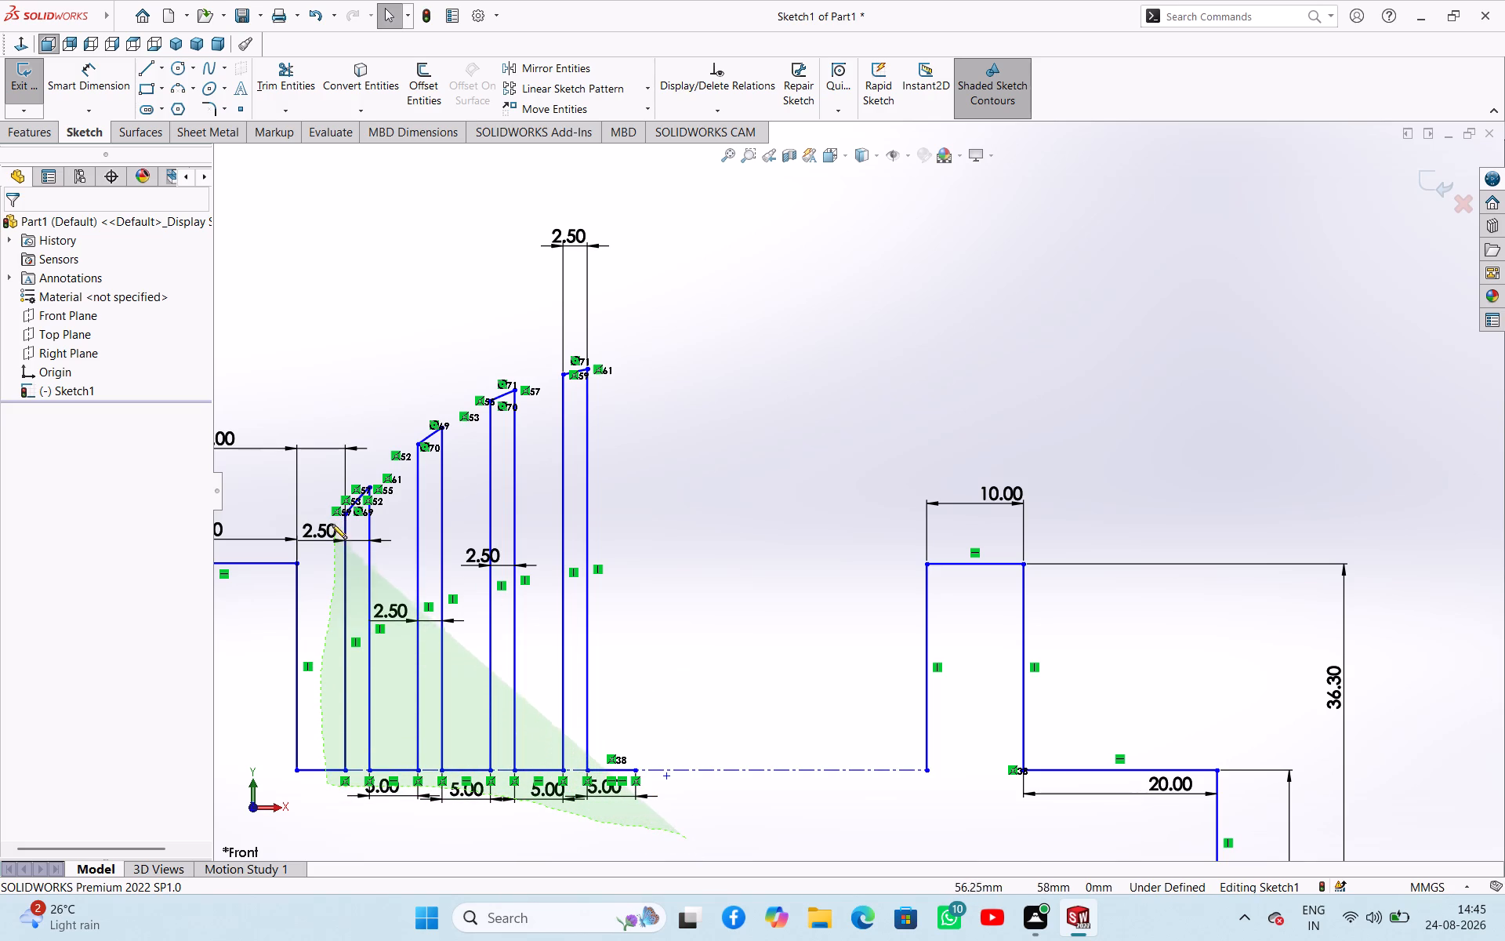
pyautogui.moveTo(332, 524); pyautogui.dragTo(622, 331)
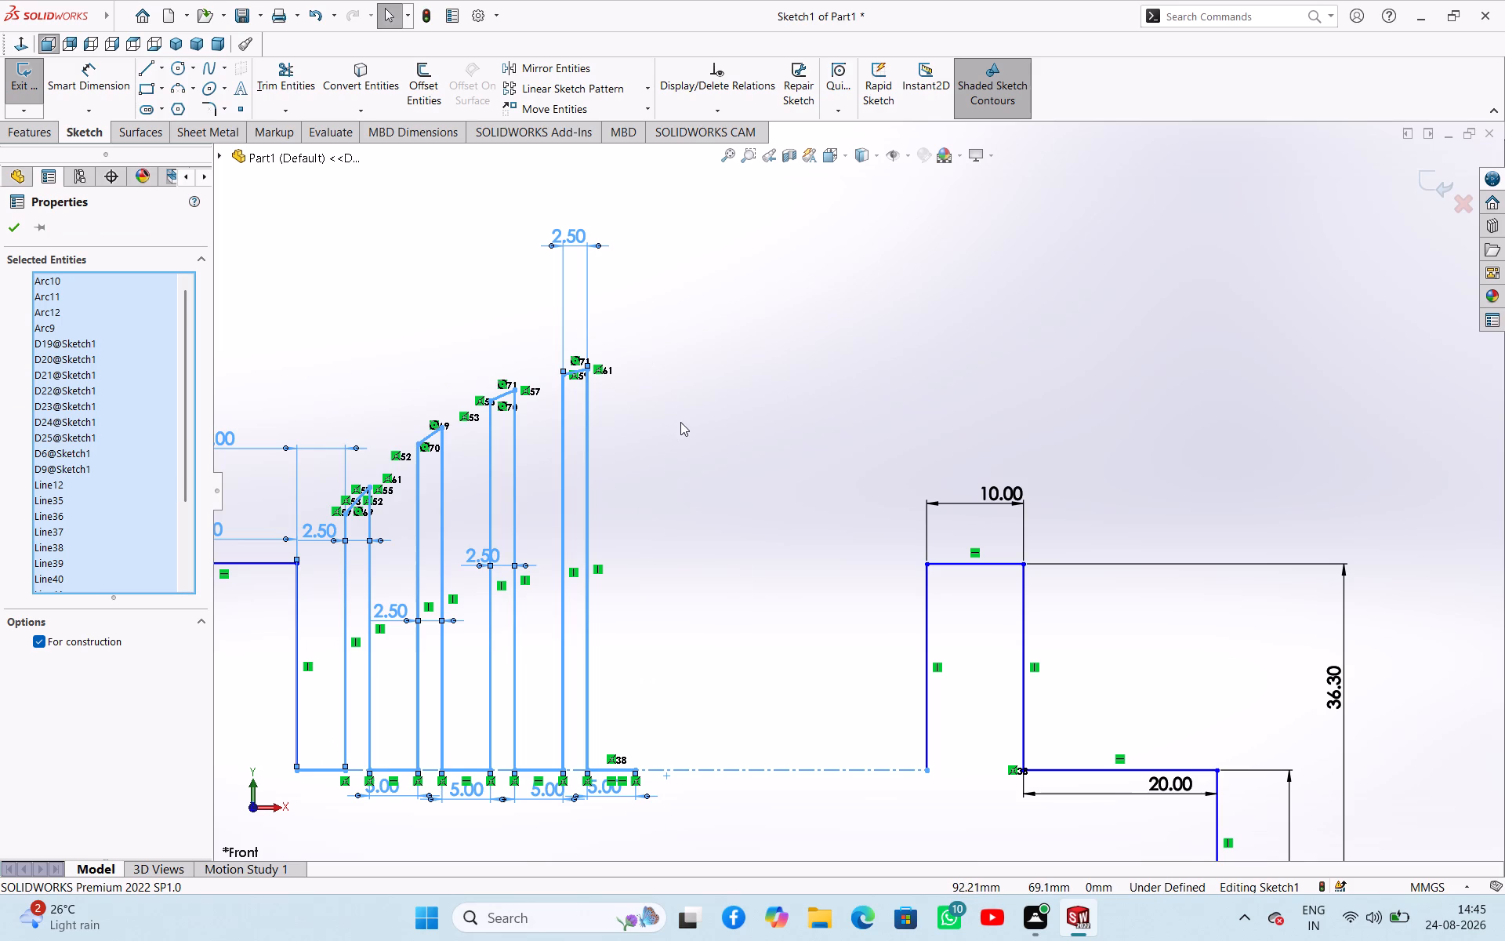
# Sketch a vertical centerline about 50 mm long, upward from the centre point of the fin-top arcs.
pyautogui.scroll(2, 667, 510)
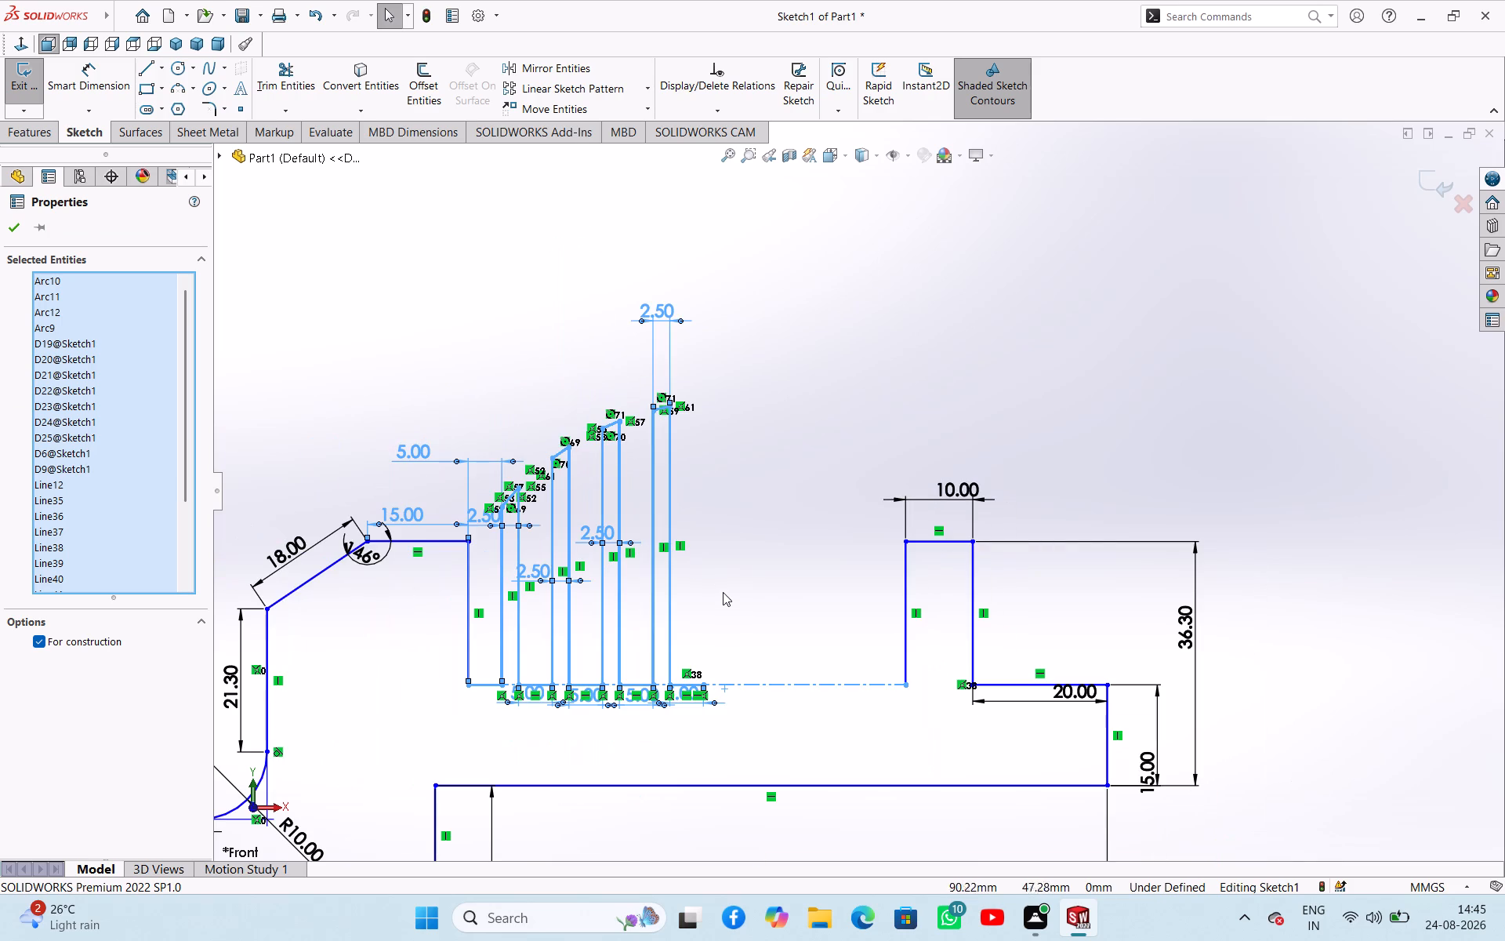
pyautogui.click(160, 72)
pyautogui.click(142, 106)
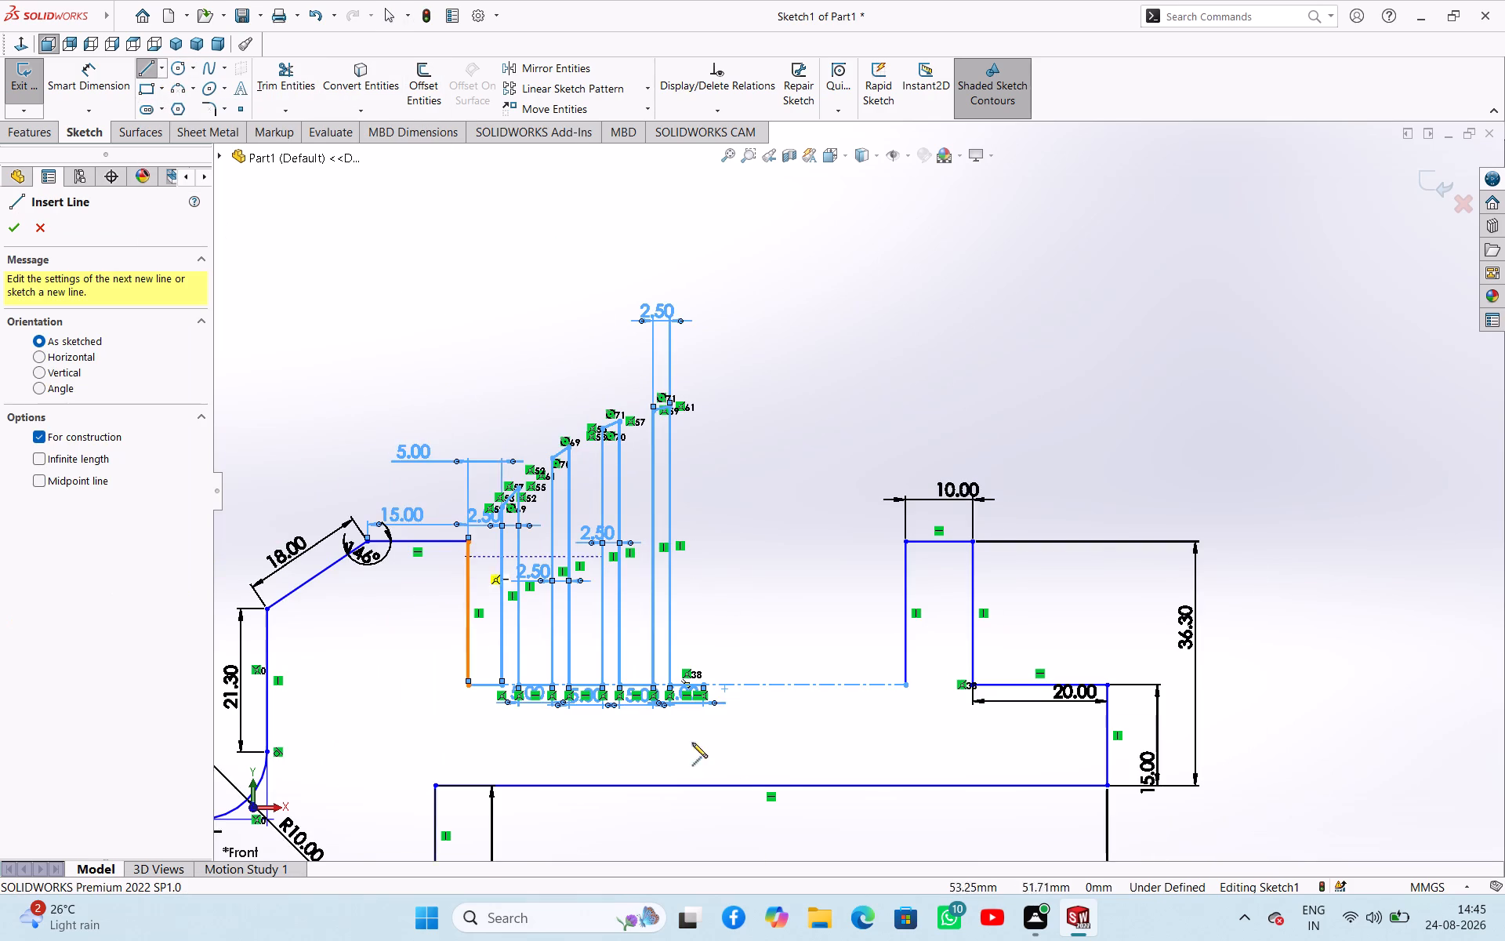
pyautogui.click(724, 688)
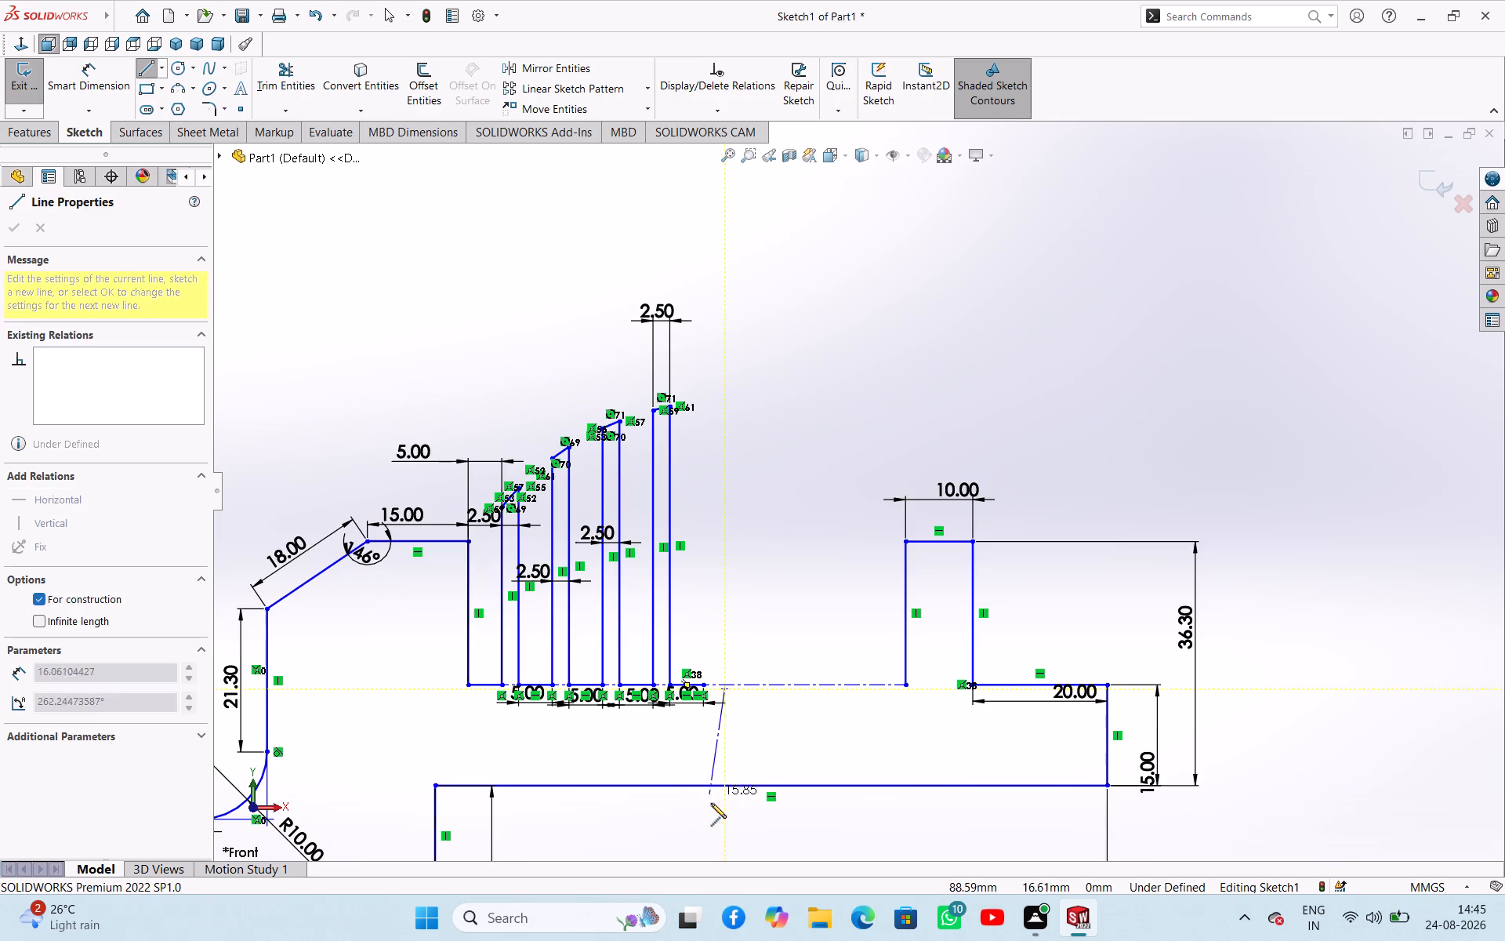
pyautogui.click(723, 350)
pyautogui.rightClick(793, 354)
pyautogui.click(819, 359)
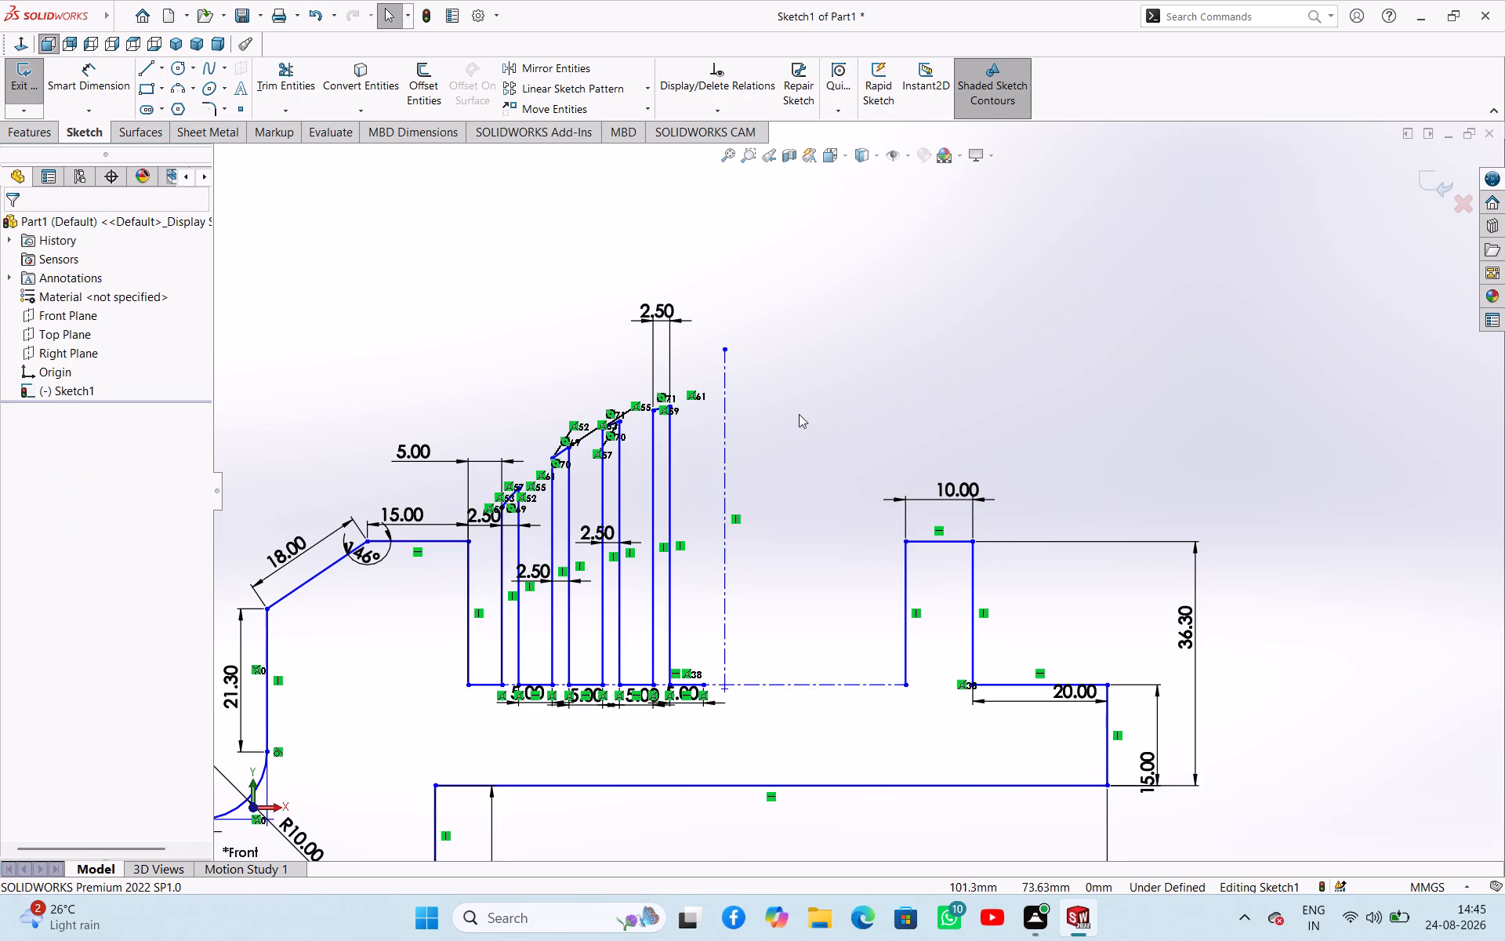
# Mirror the four remaining fins, with their side lines, top arcs and groove-bottom lines, about the vertical centerline, keeping the originals.
pyautogui.click(805, 416)
pyautogui.moveTo(717, 718); pyautogui.dragTo(506, 707)
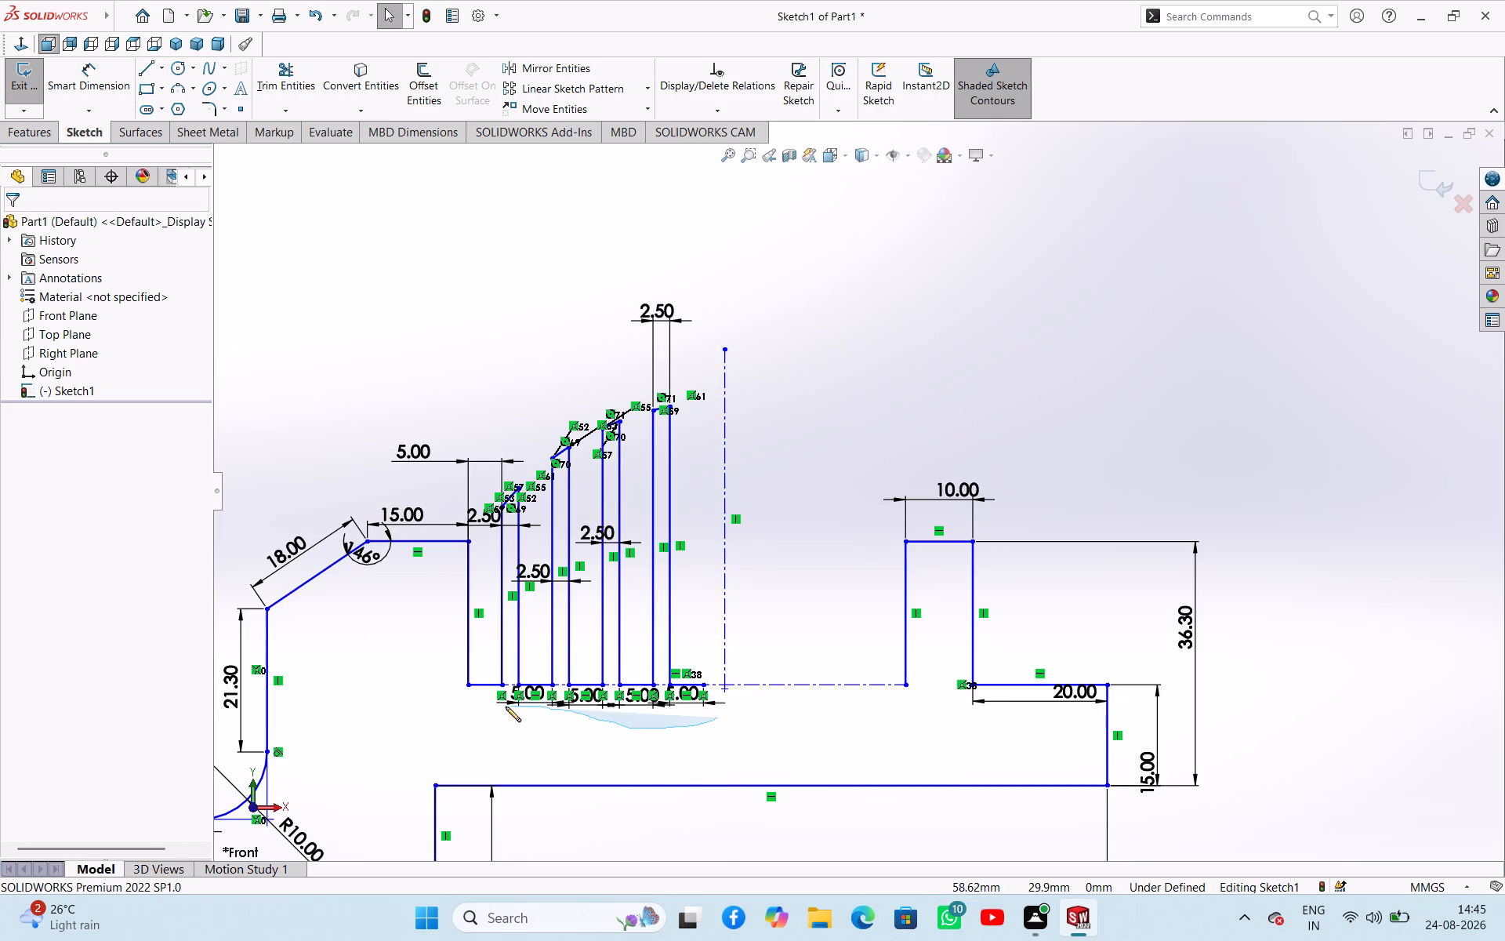
pyautogui.moveTo(506, 707); pyautogui.dragTo(627, 395)
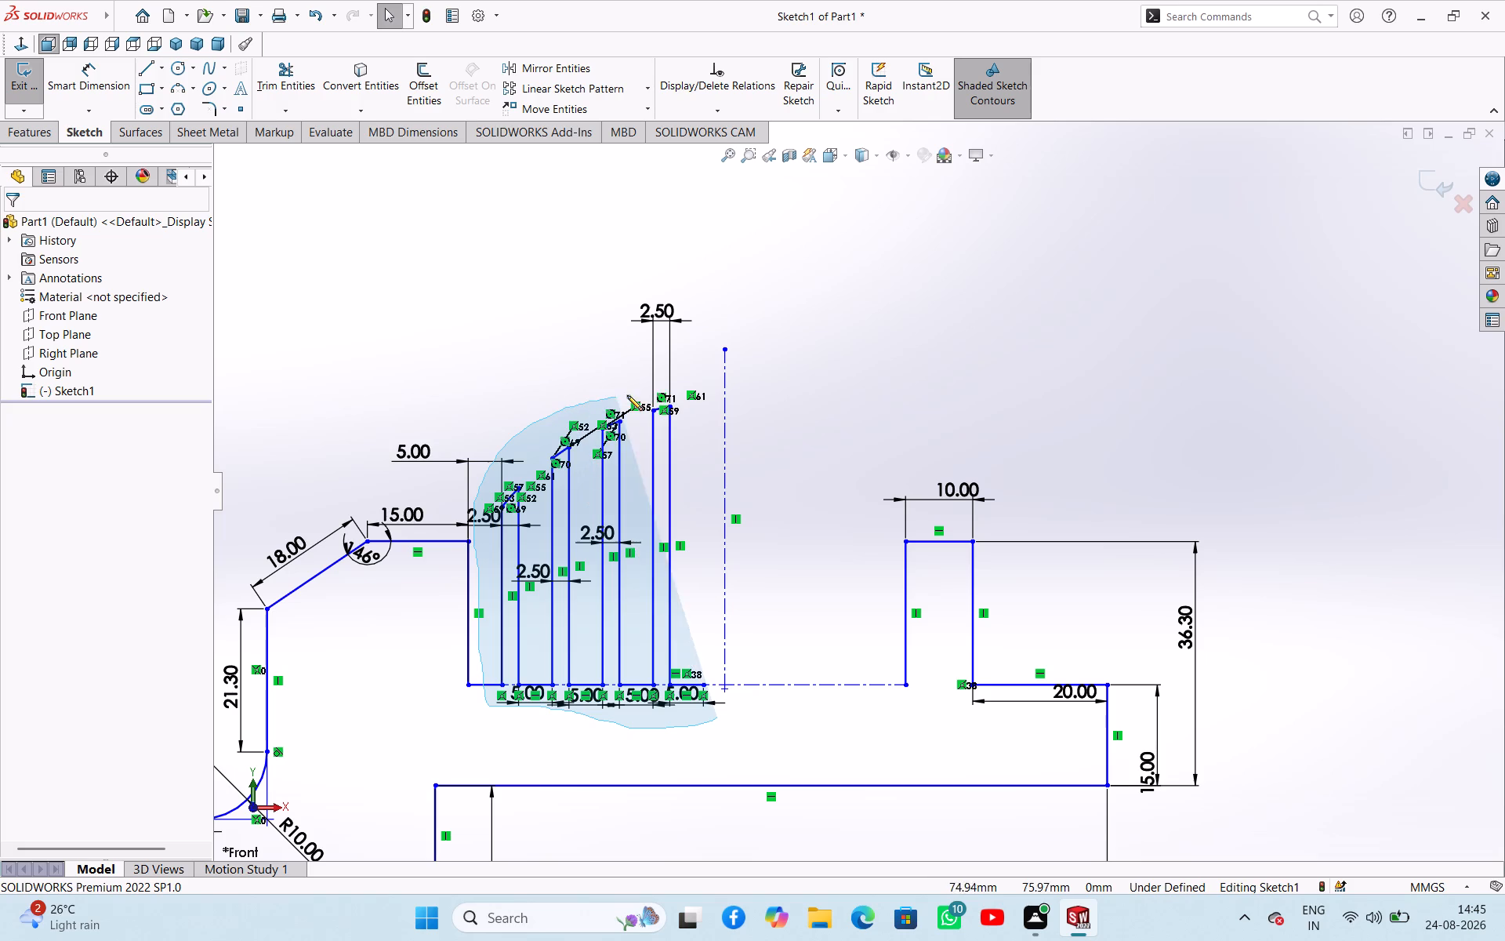
pyautogui.moveTo(627, 395); pyautogui.dragTo(677, 391)
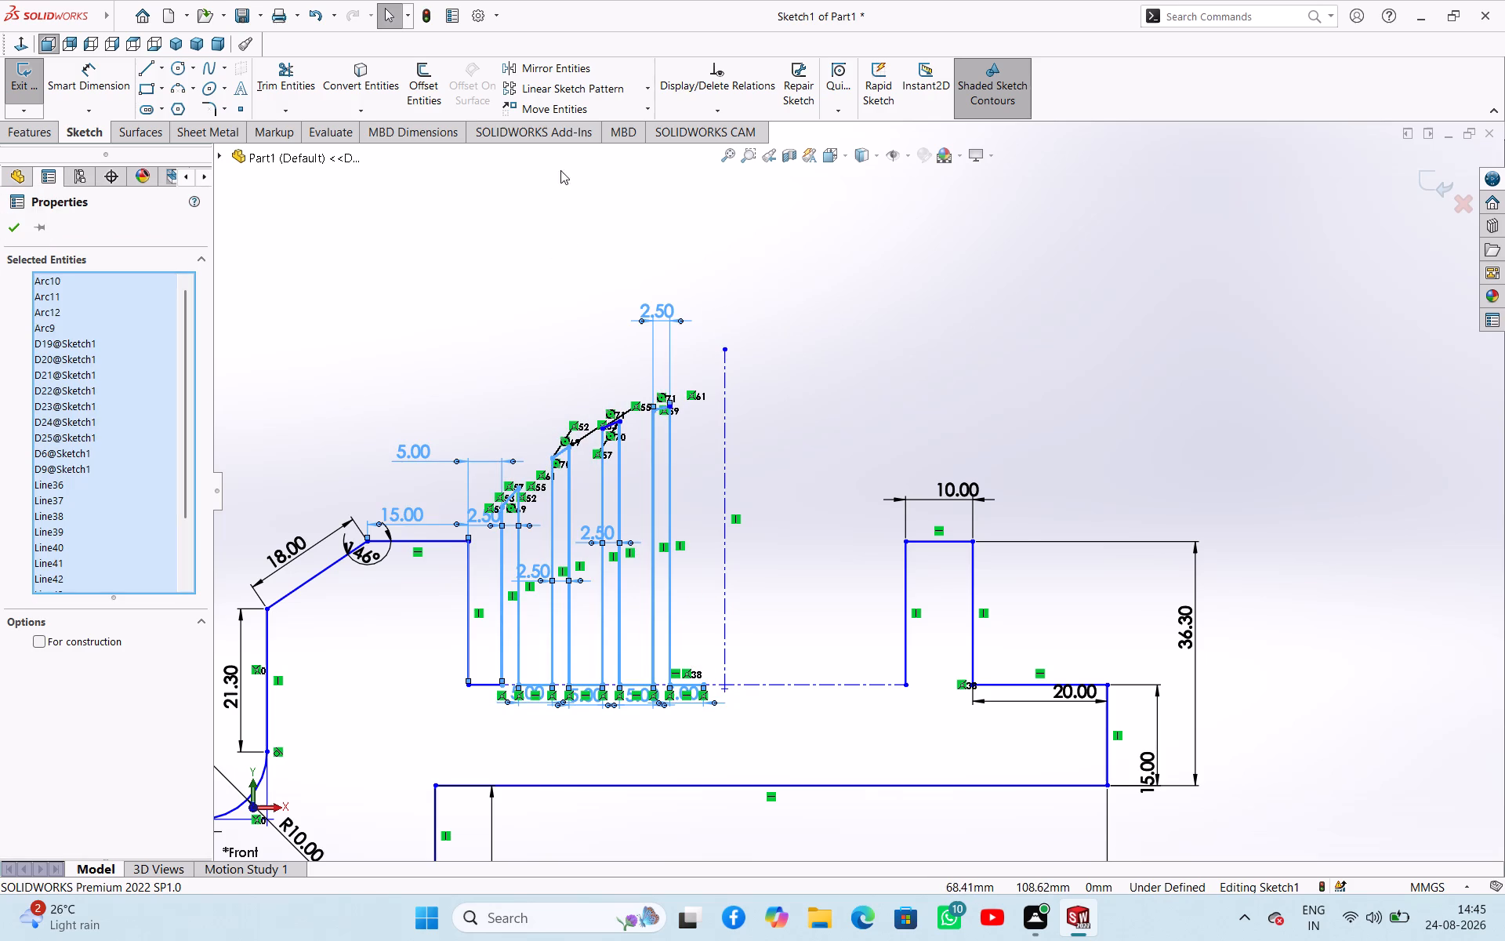
pyautogui.click(550, 71)
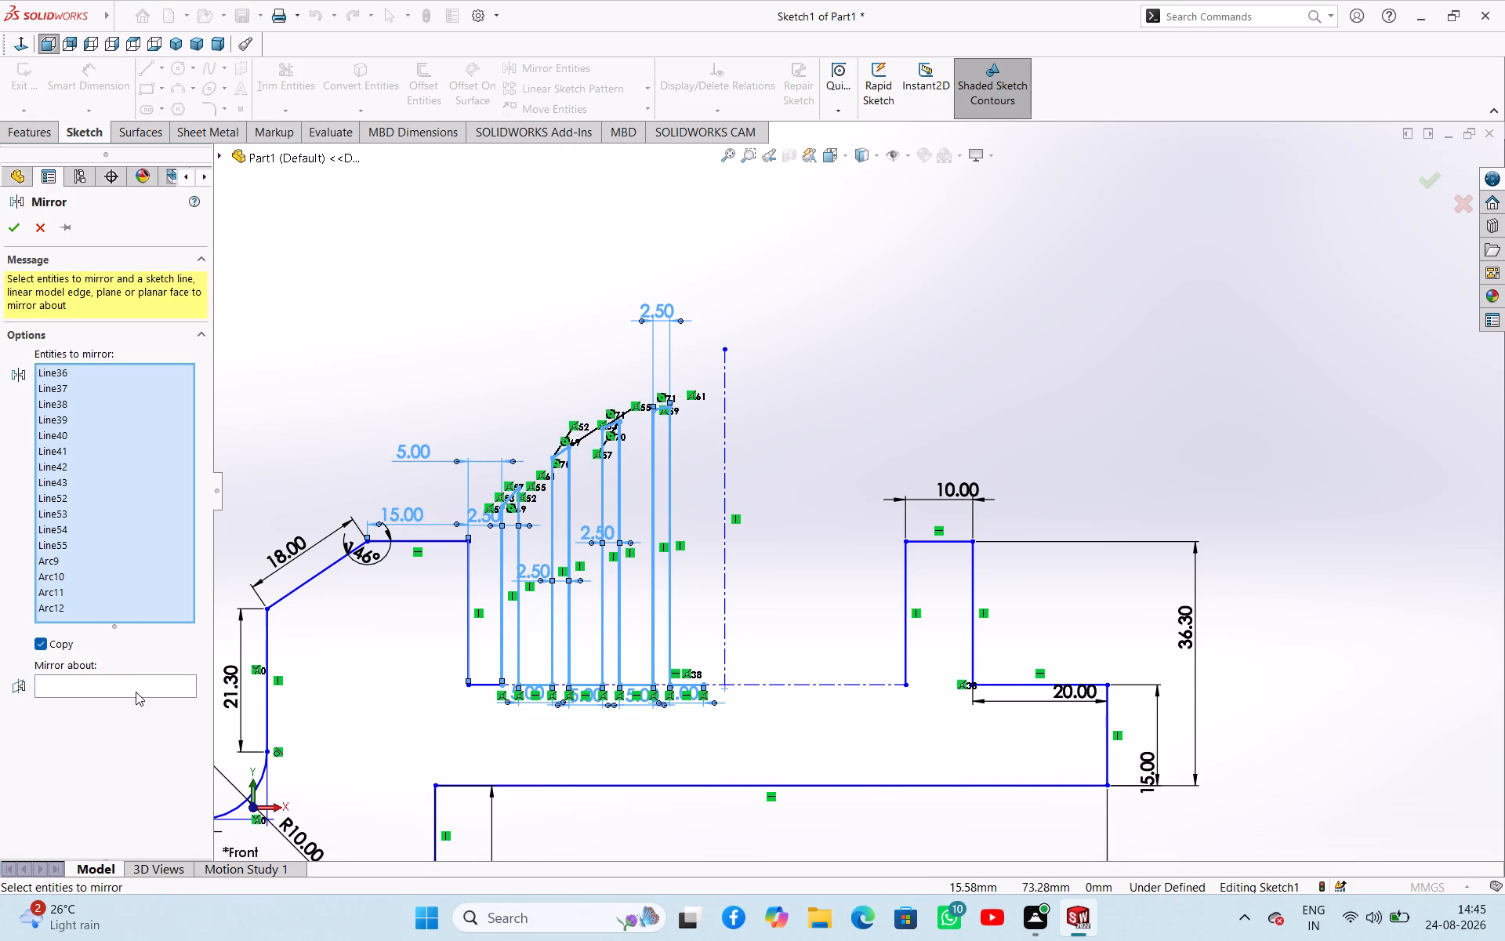
pyautogui.click(136, 692)
pyautogui.click(158, 687)
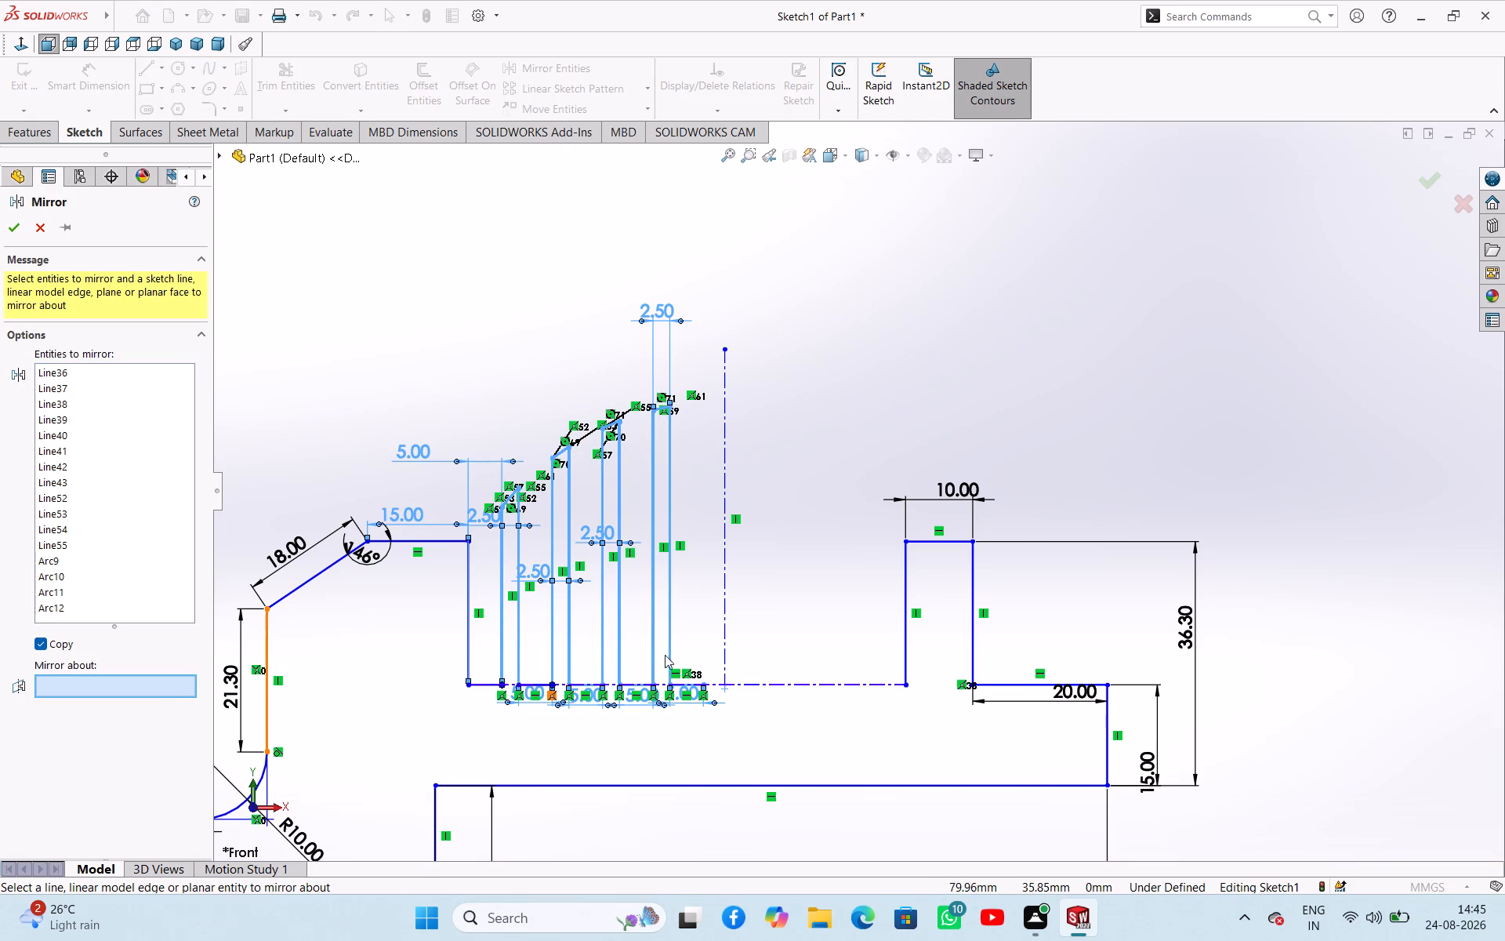
pyautogui.click(721, 628)
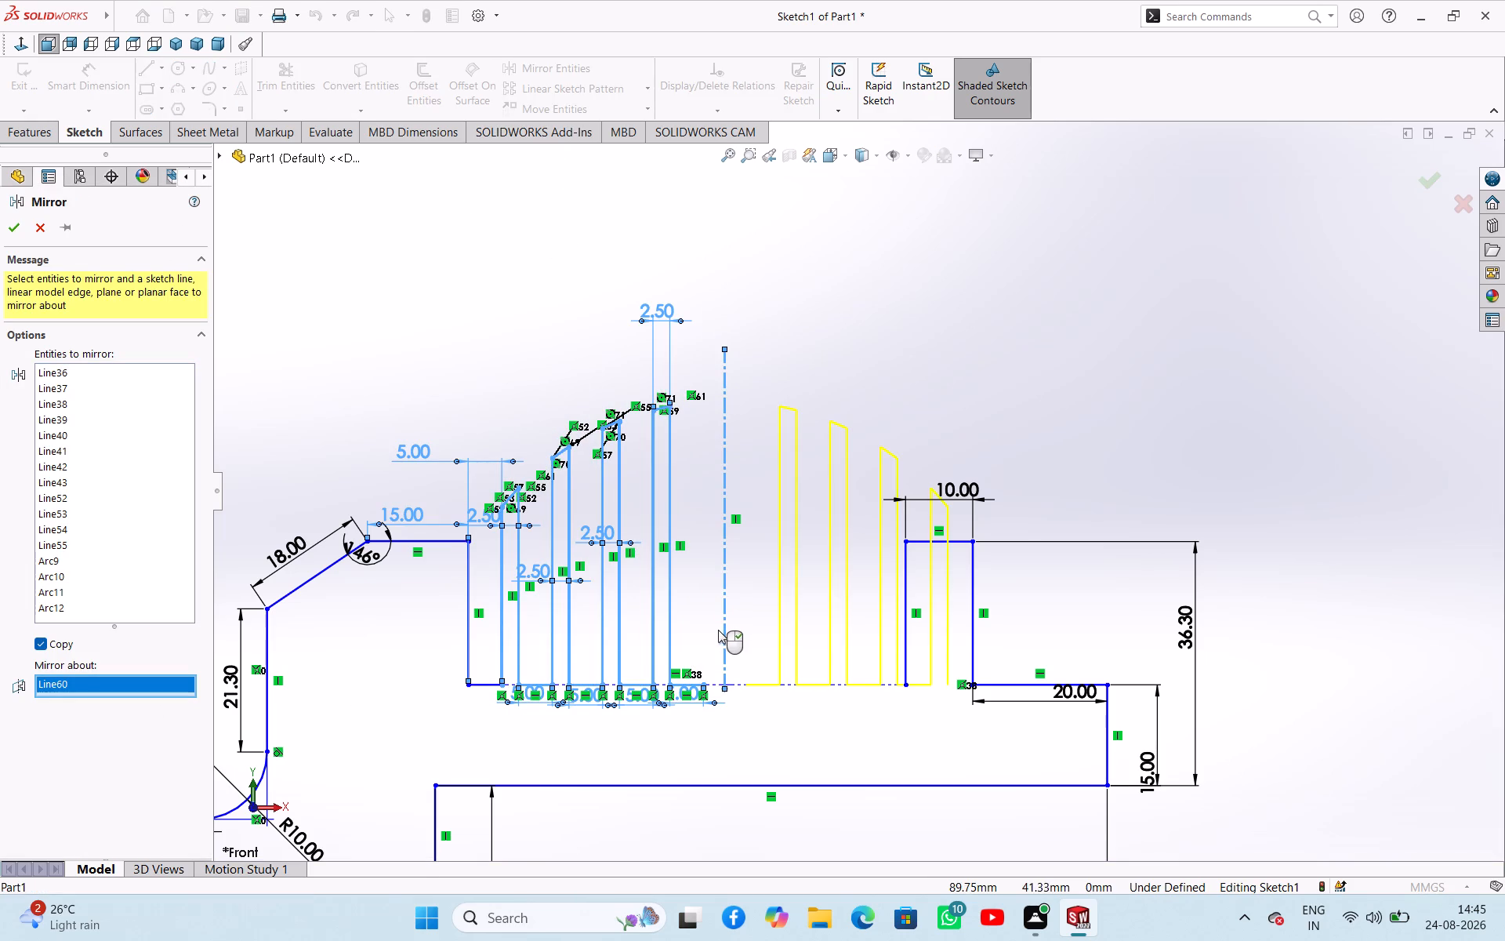
pyautogui.click(9, 236)
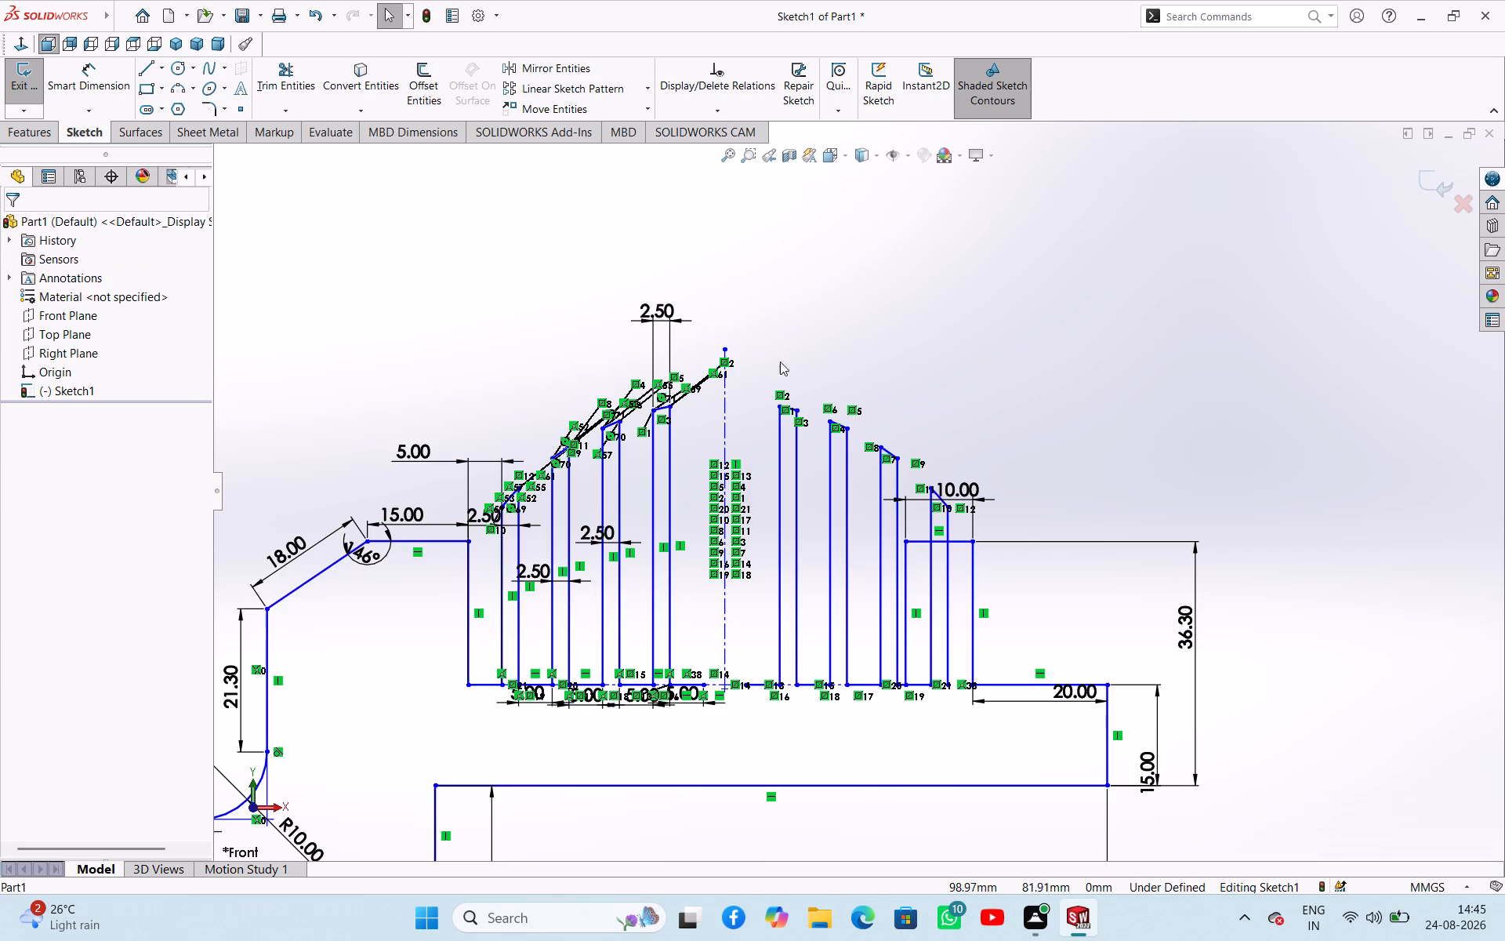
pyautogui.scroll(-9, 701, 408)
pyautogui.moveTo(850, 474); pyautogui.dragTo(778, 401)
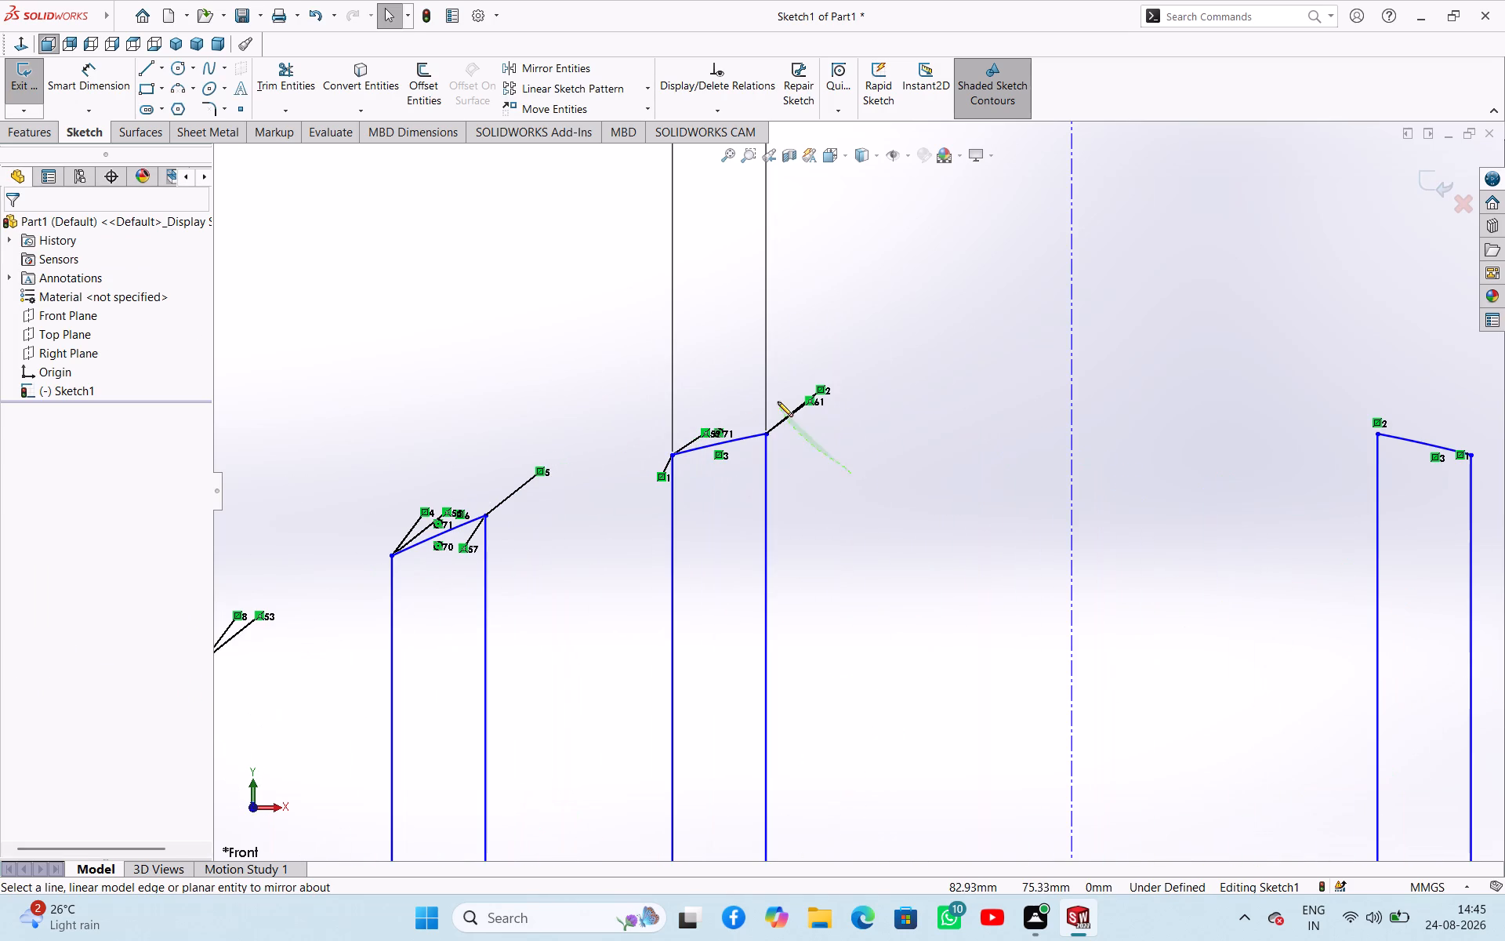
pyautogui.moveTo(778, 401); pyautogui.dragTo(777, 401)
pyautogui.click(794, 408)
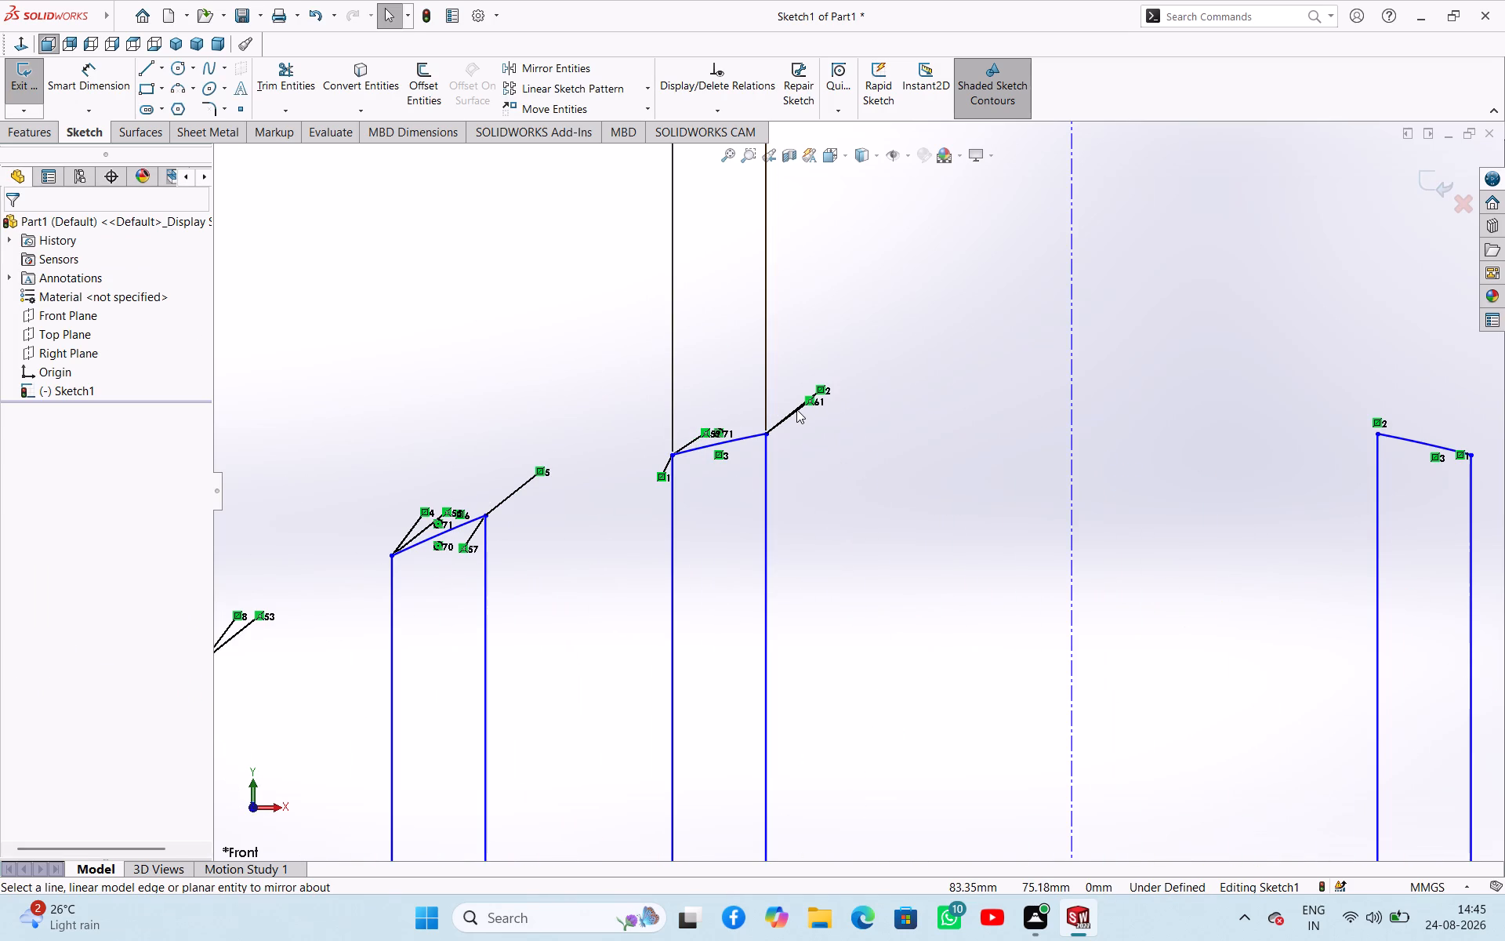
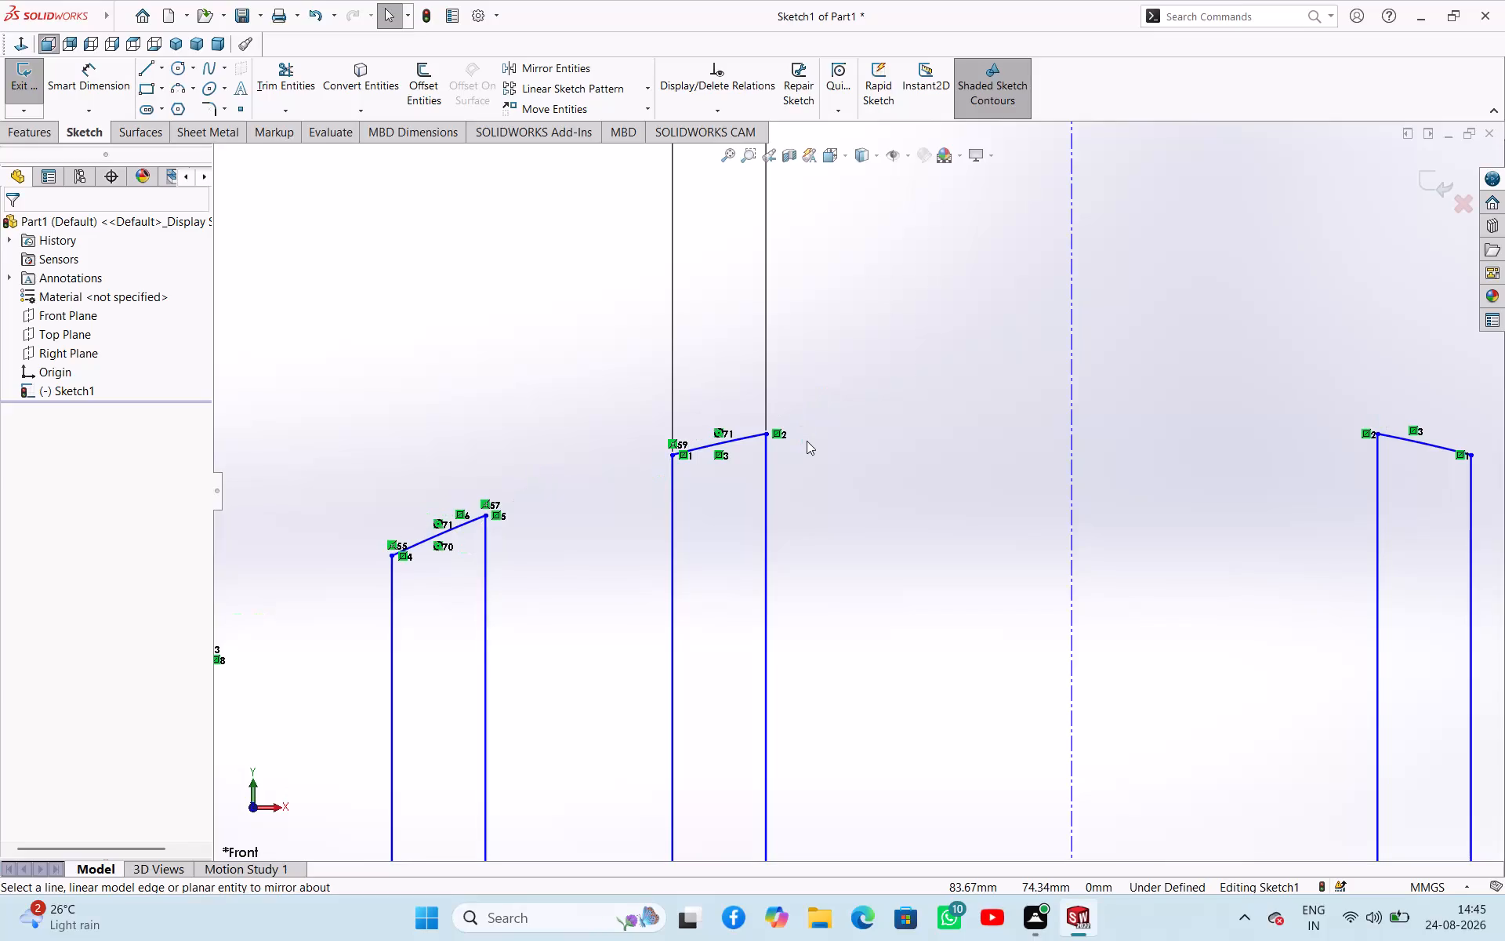
# Delete the mirrored 5 mm groove-bottom line nearest the vertical centerline, on the fifth fin's side.
pyautogui.scroll(6, 747, 517)
pyautogui.scroll(-5, 674, 579)
pyautogui.scroll(3, 676, 607)
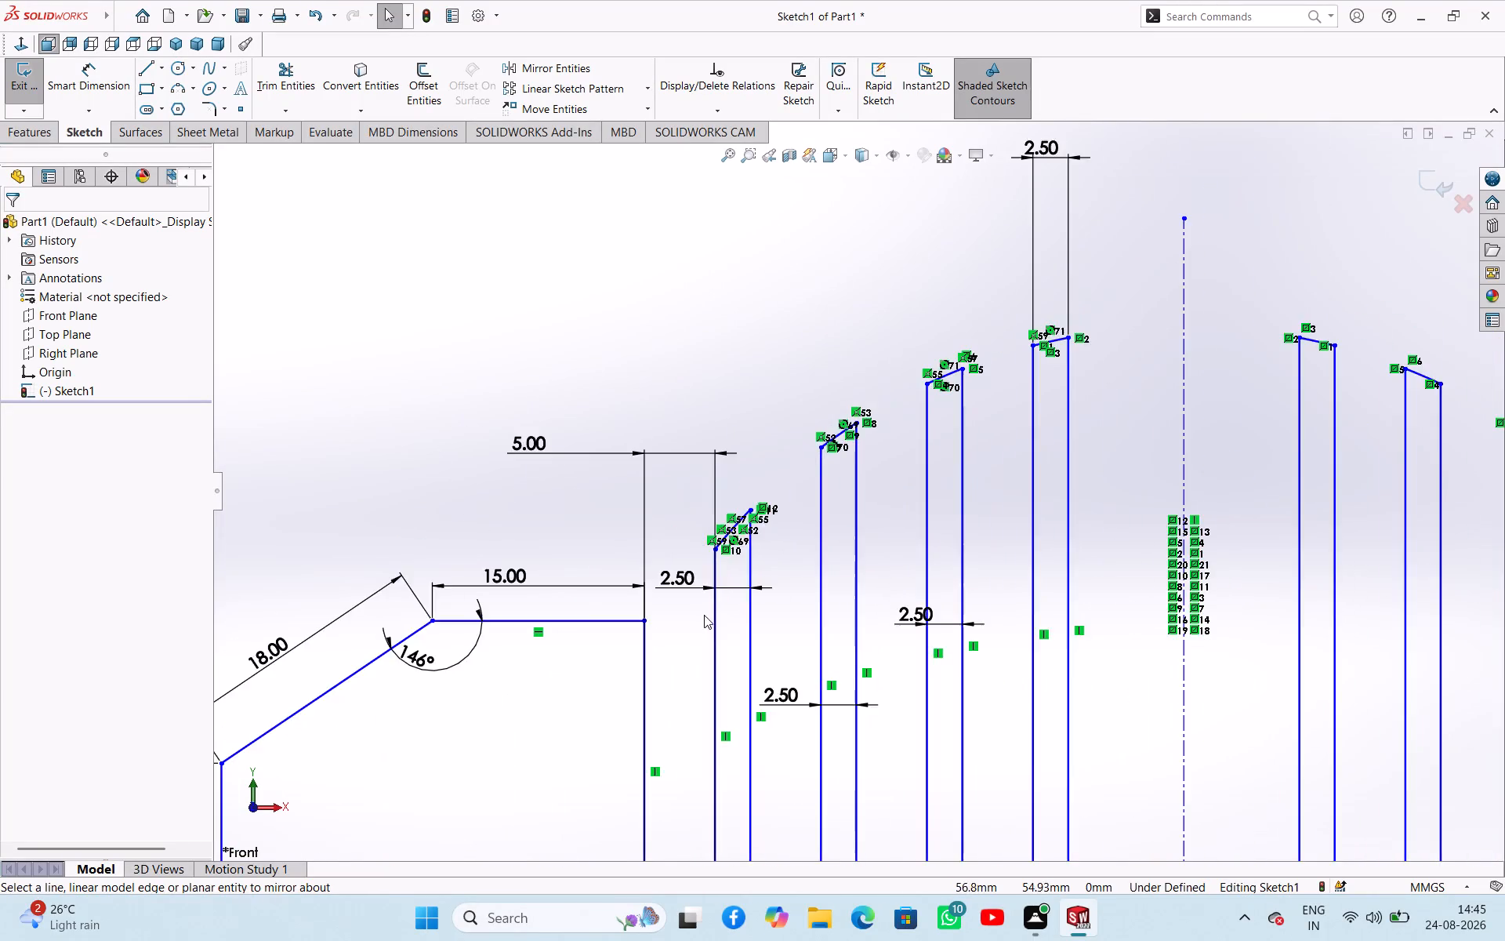
pyautogui.scroll(2, 704, 615)
pyautogui.scroll(-3, 1028, 681)
pyautogui.scroll(3, 1112, 725)
pyautogui.scroll(-2, 1064, 703)
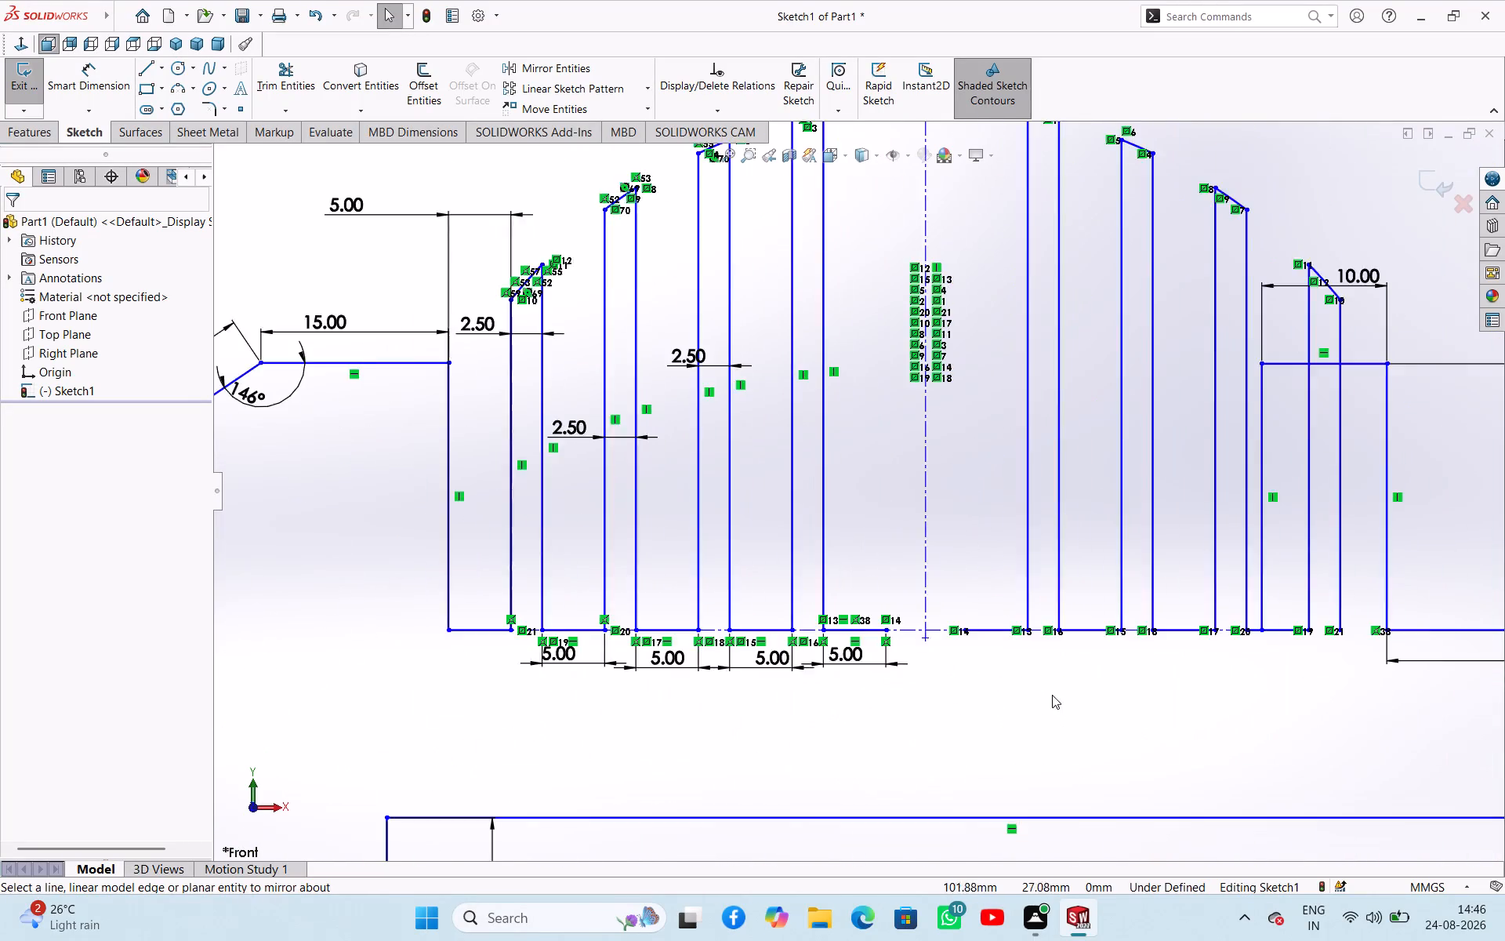
pyautogui.scroll(-1, 1052, 695)
pyautogui.click(922, 581)
pyautogui.rightClick(936, 634)
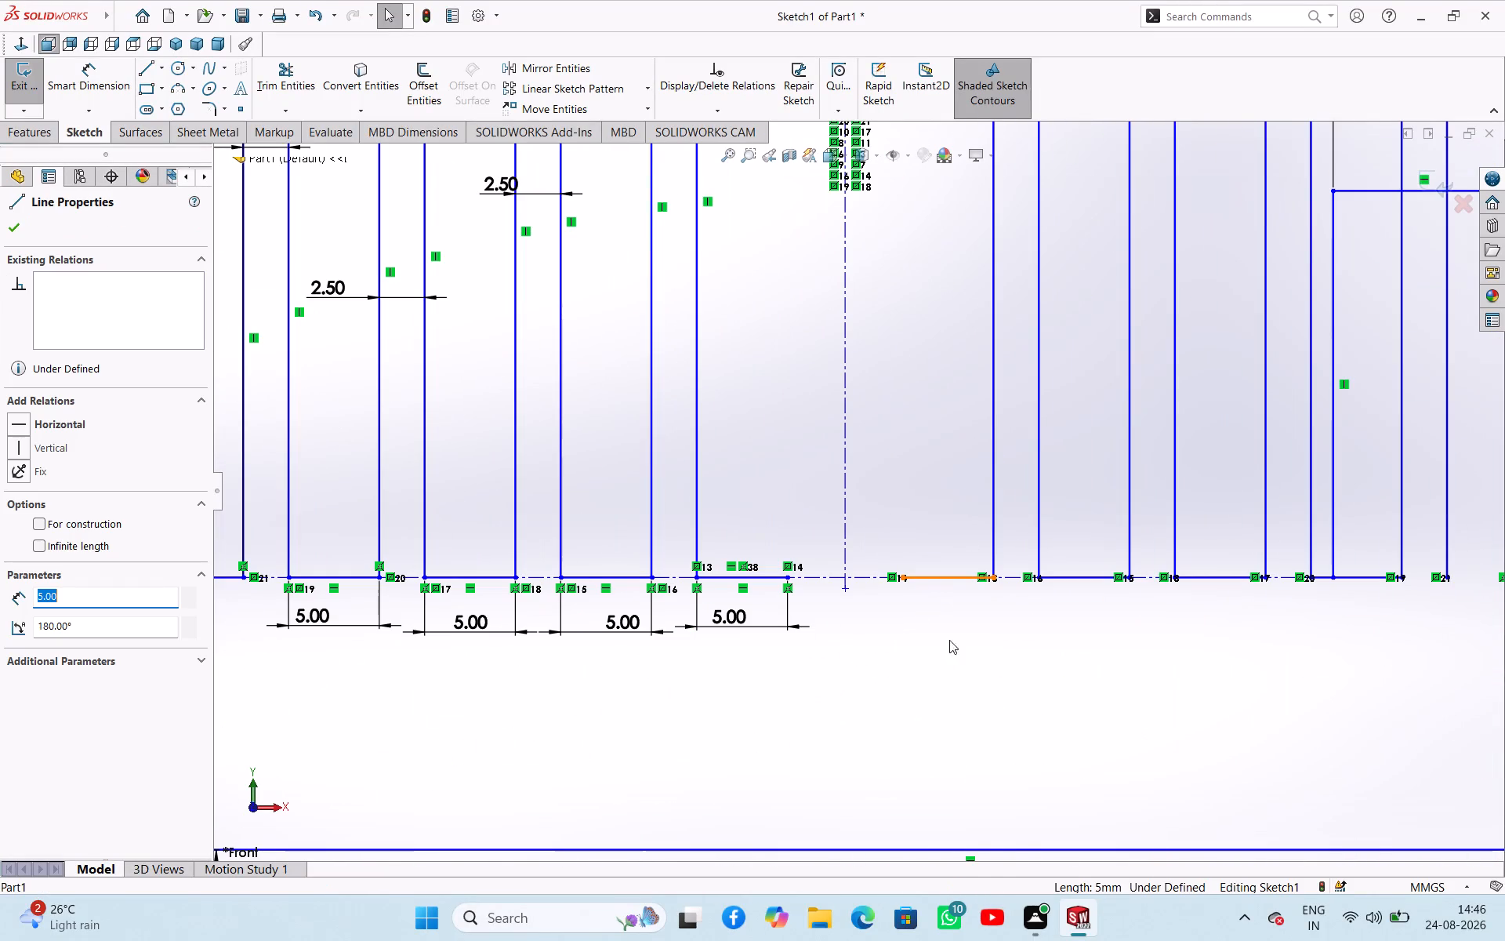
pyautogui.click(875, 714)
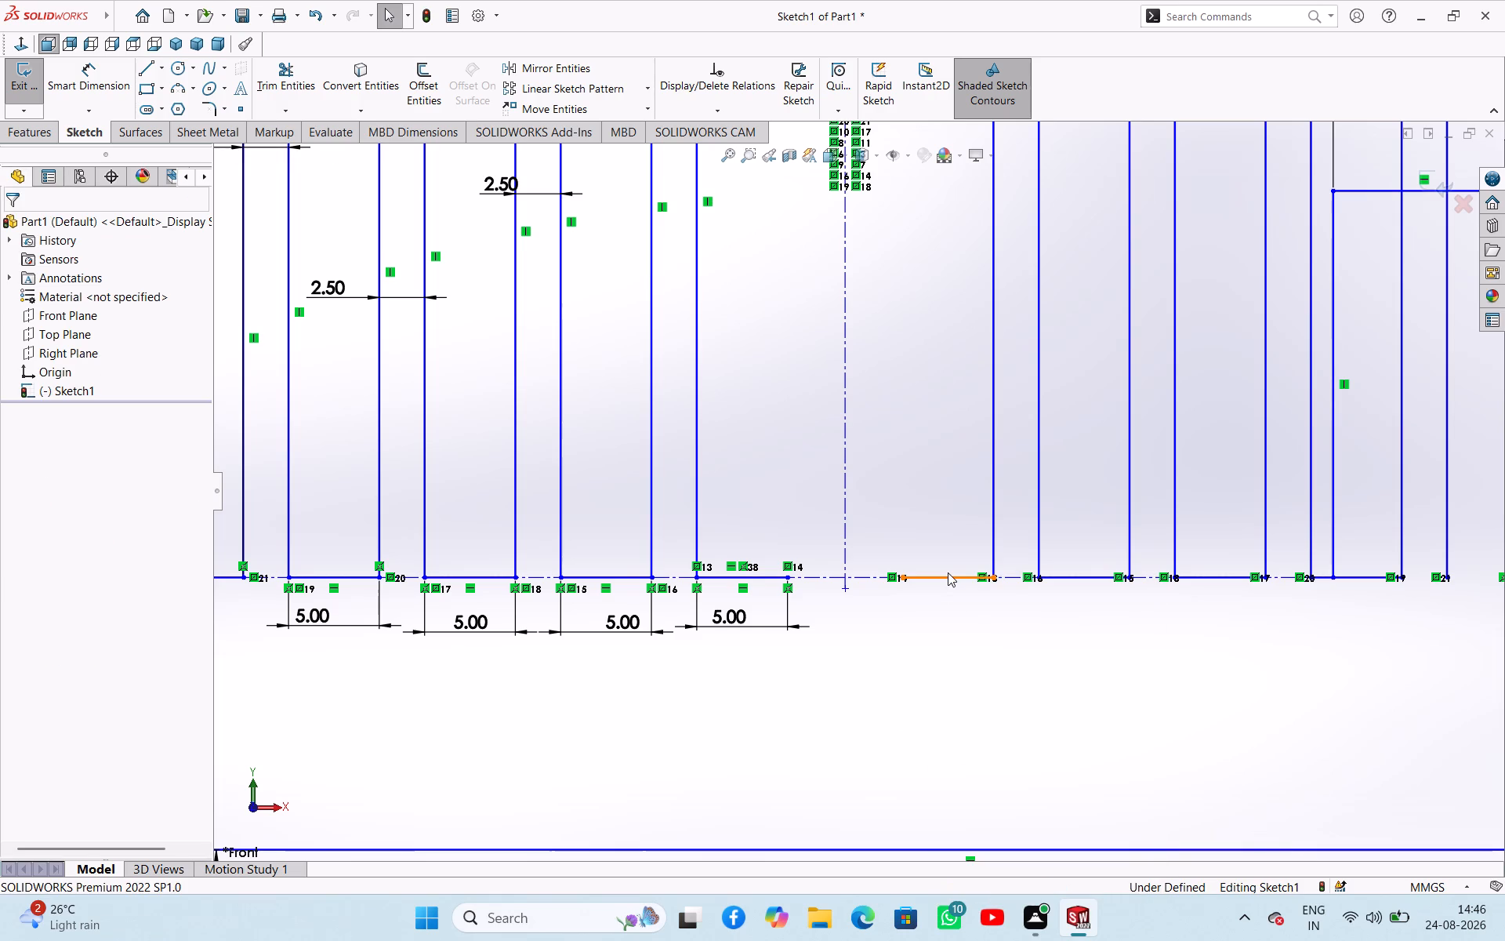
pyautogui.click(948, 572)
pyautogui.rightClick(951, 583)
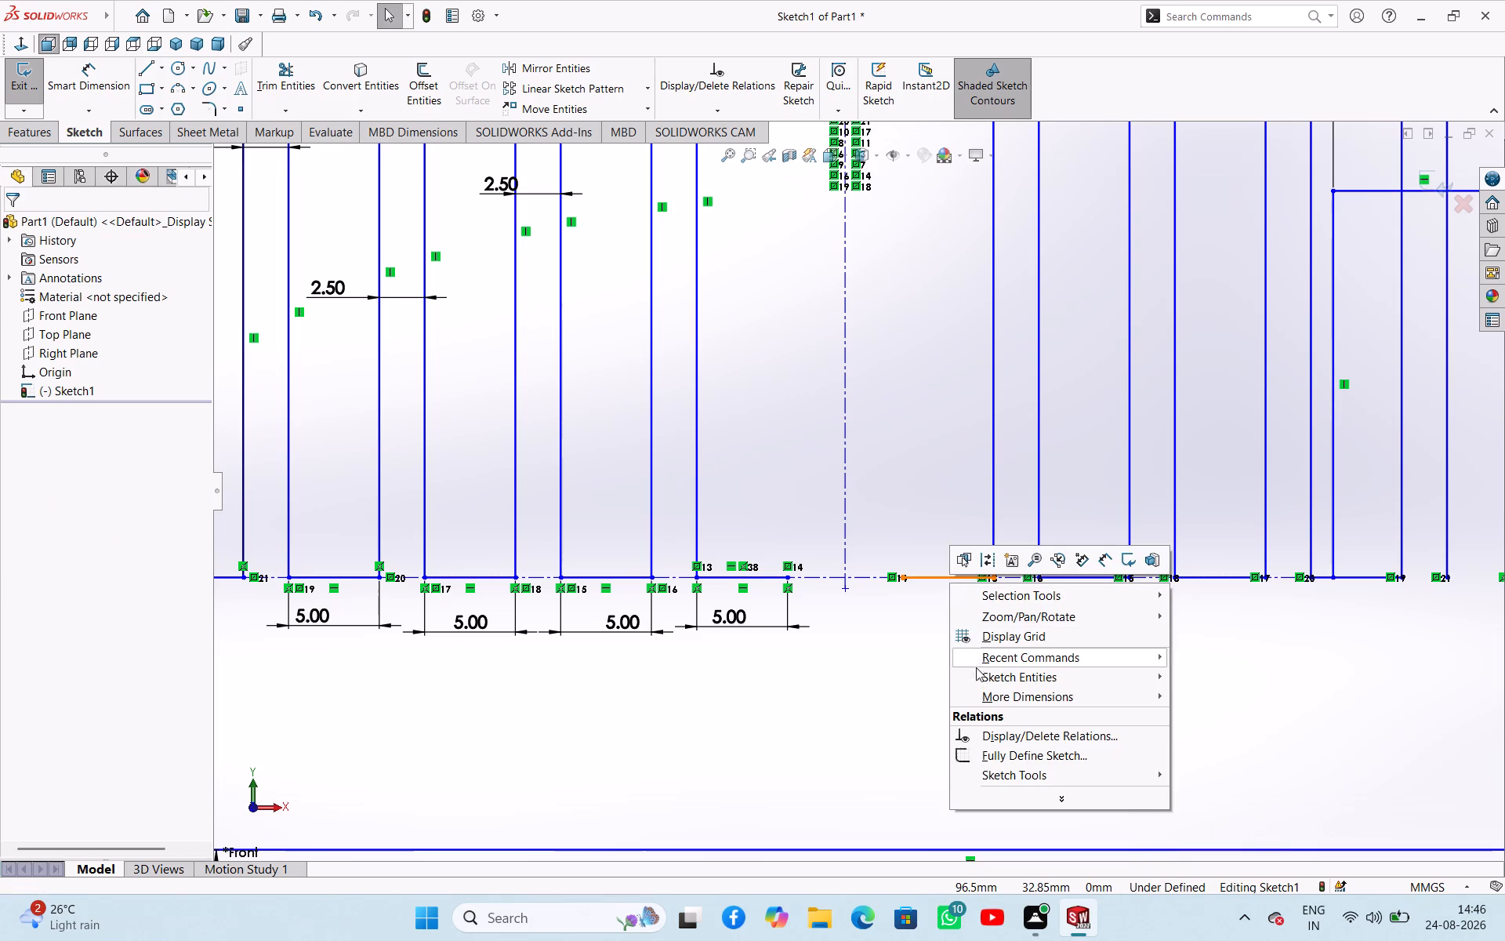
pyautogui.click(900, 704)
pyautogui.click(931, 666)
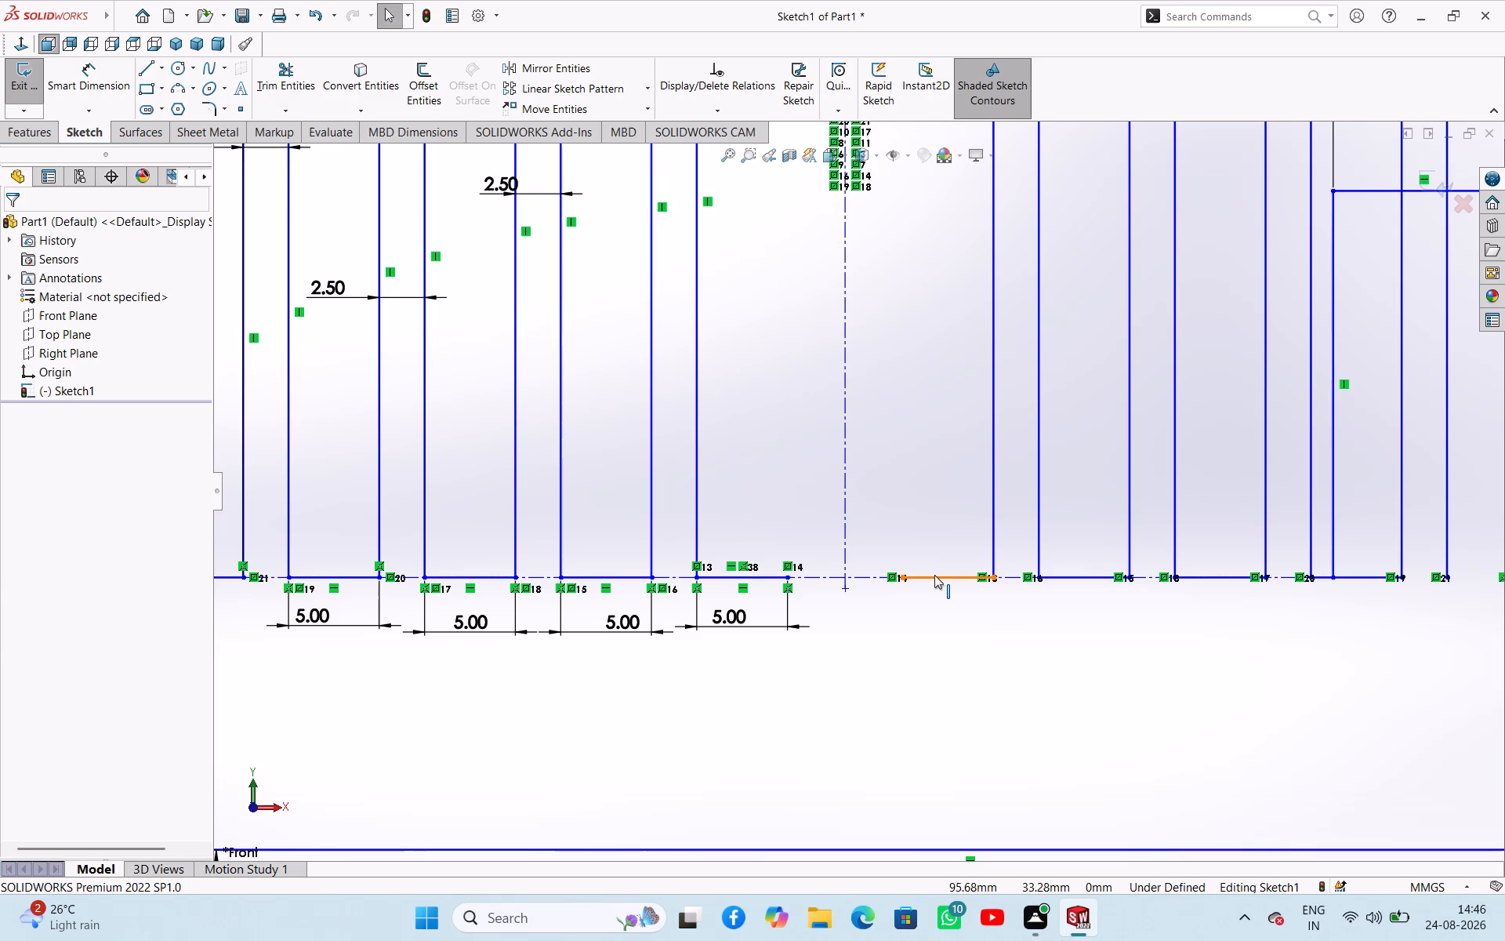
pyautogui.click(934, 575)
pyautogui.press('Delete')
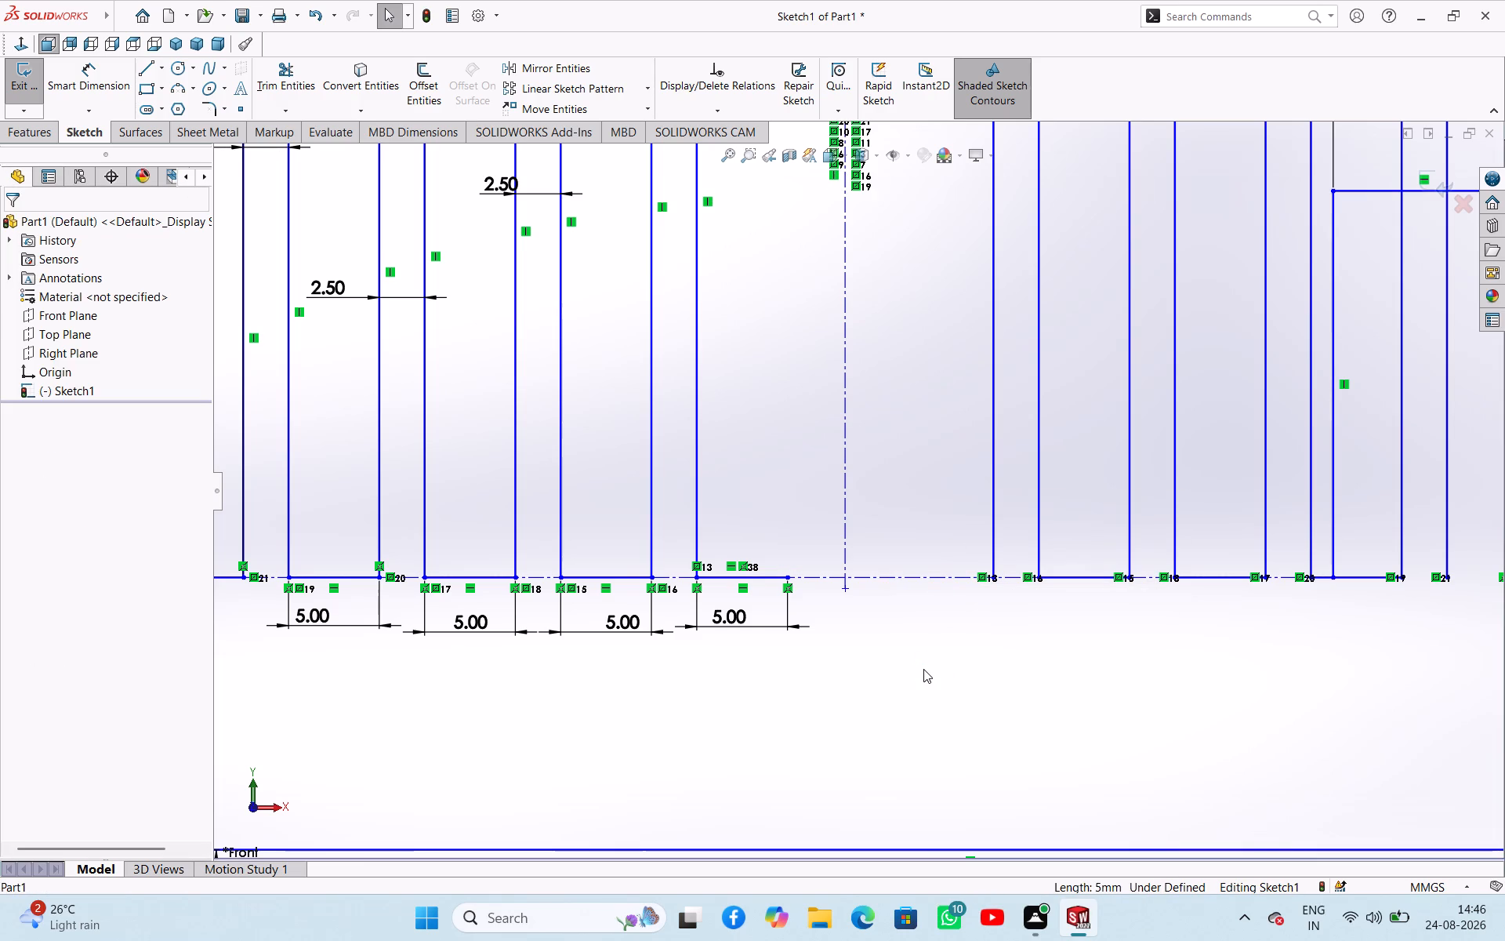
pyautogui.click(951, 673)
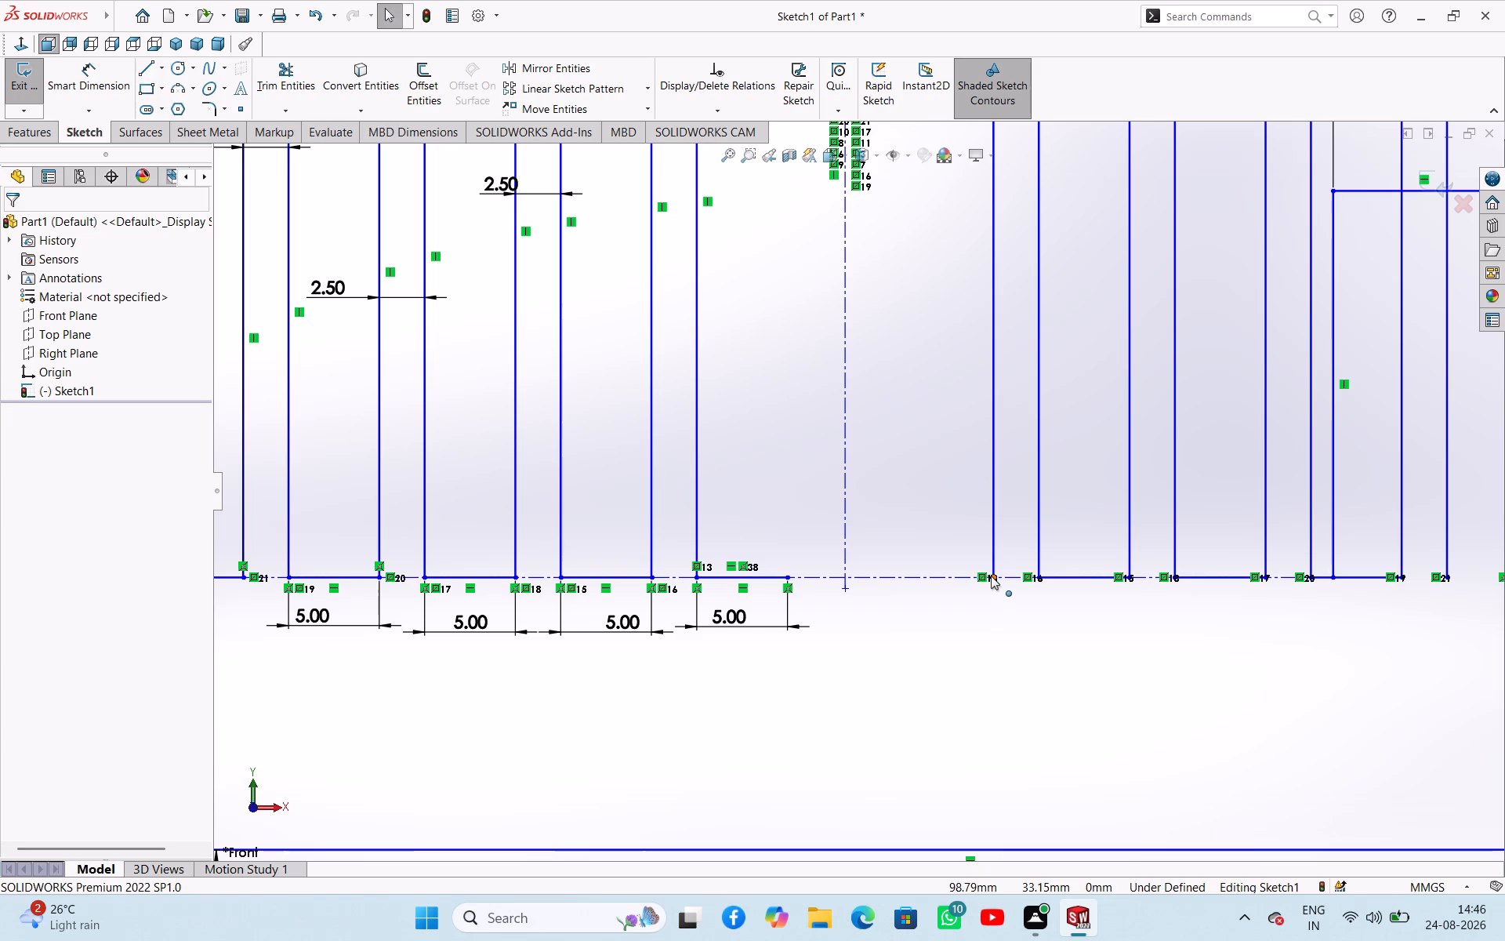
# Make the foot of the fifth fin's near side line coincident with the free end of the fourth fin's 5 mm groove-bottom line.
pyautogui.click(991, 576)
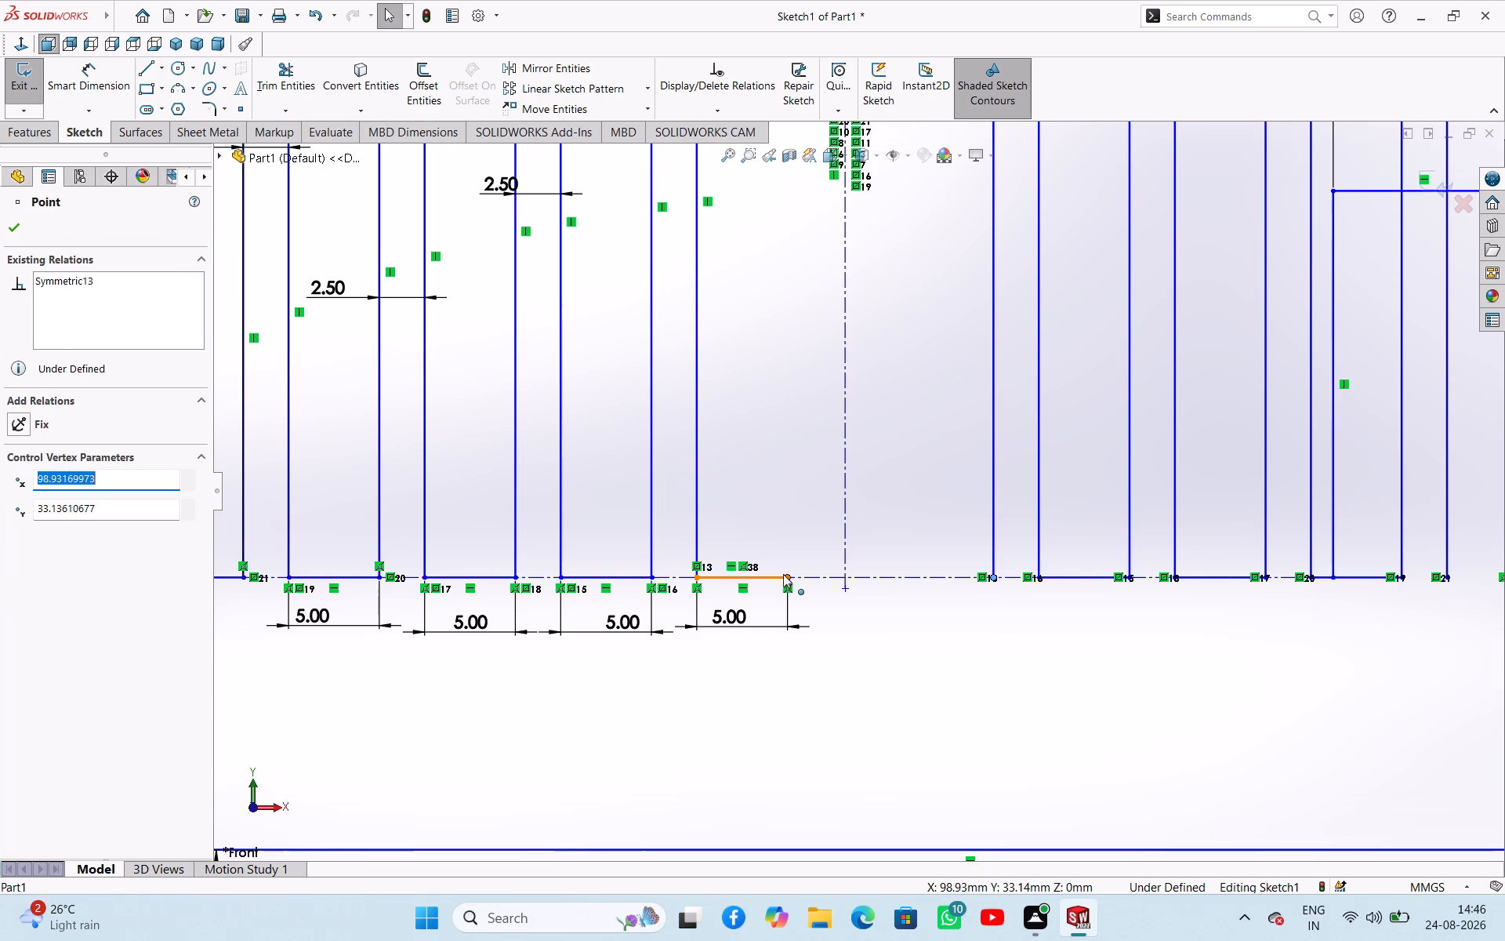
pyautogui.keyDown('ctrl'); pyautogui.click(786, 581); pyautogui.keyUp('ctrl')
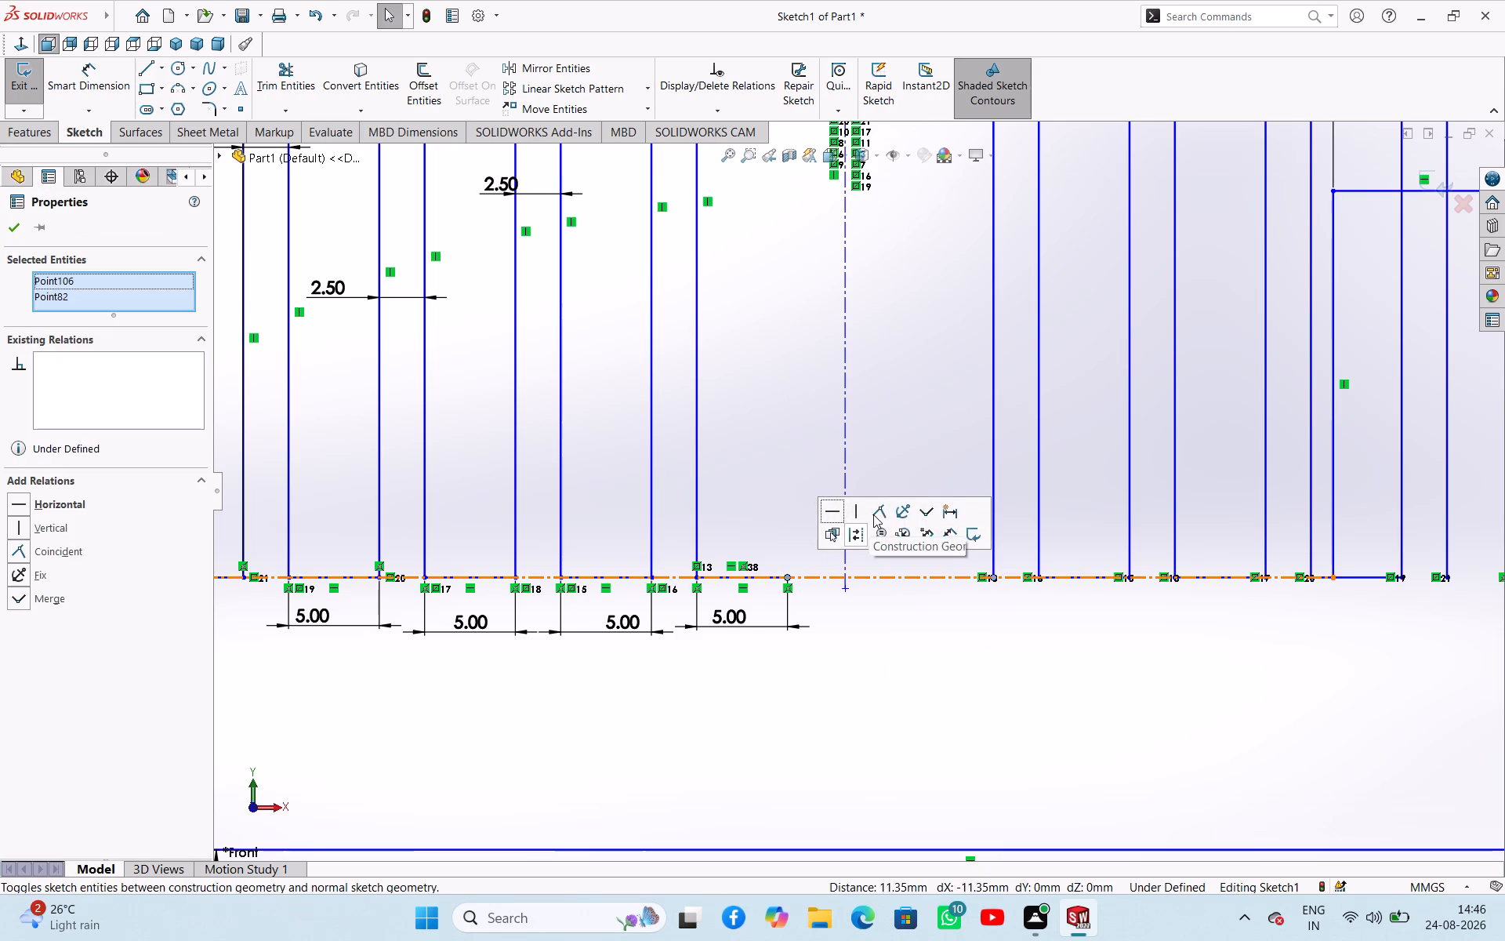
pyautogui.click(873, 514)
pyautogui.click(905, 667)
# Sketch a horizontal groove-bottom line about 5.08 mm long from the eighth fin's foot to the foot of the 10 mm wide collar.
pyautogui.scroll(3, 927, 660)
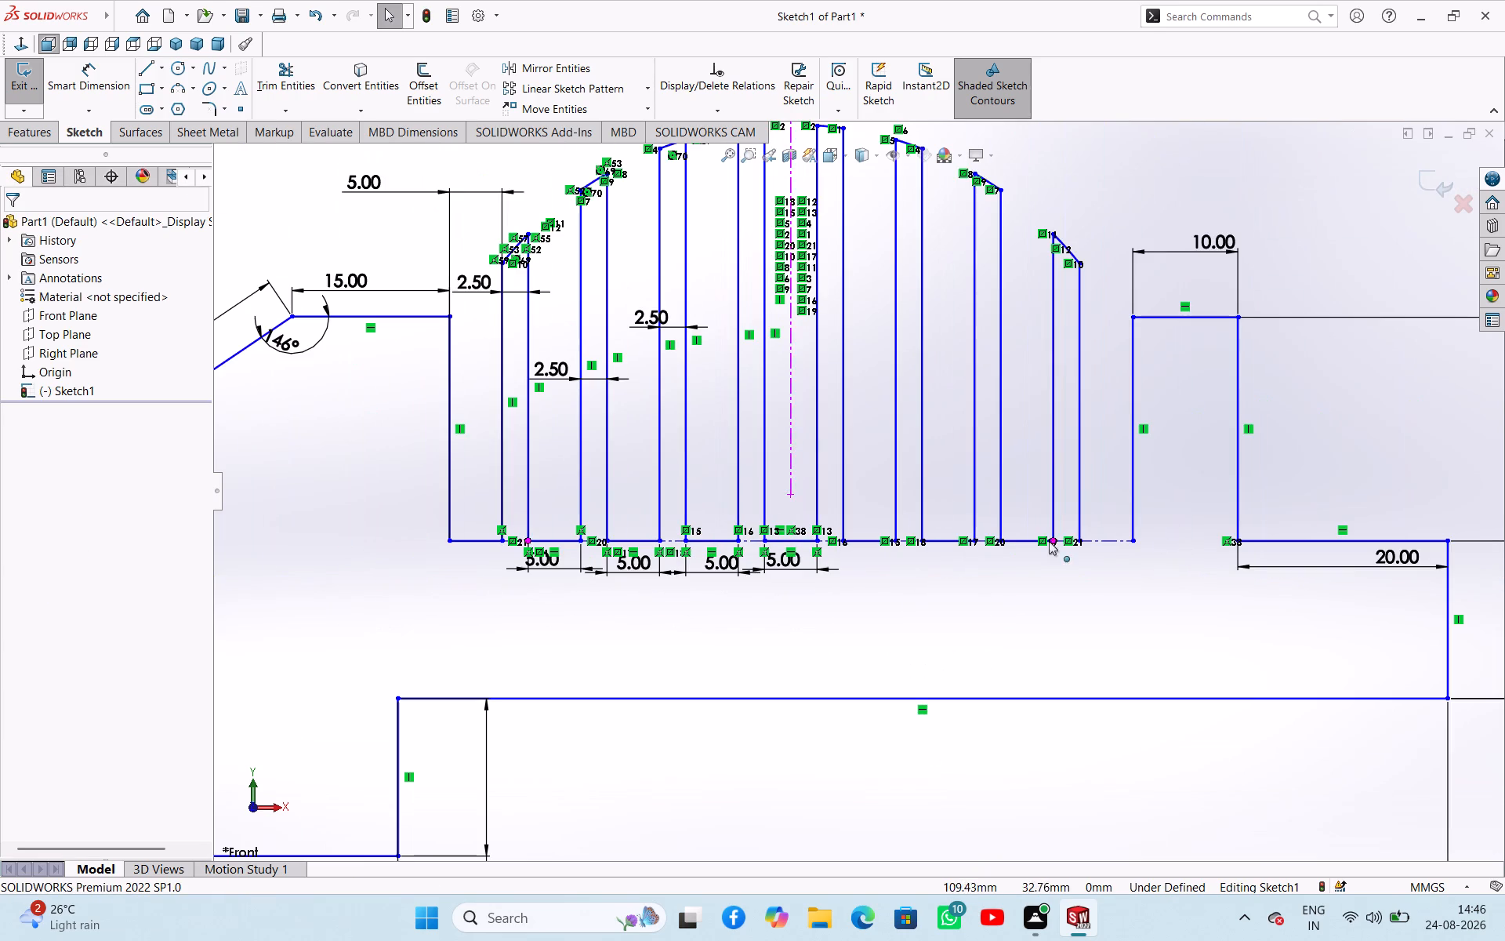
pyautogui.scroll(-1, 1058, 554)
pyautogui.scroll(2, 1059, 573)
pyautogui.scroll(-1, 916, 566)
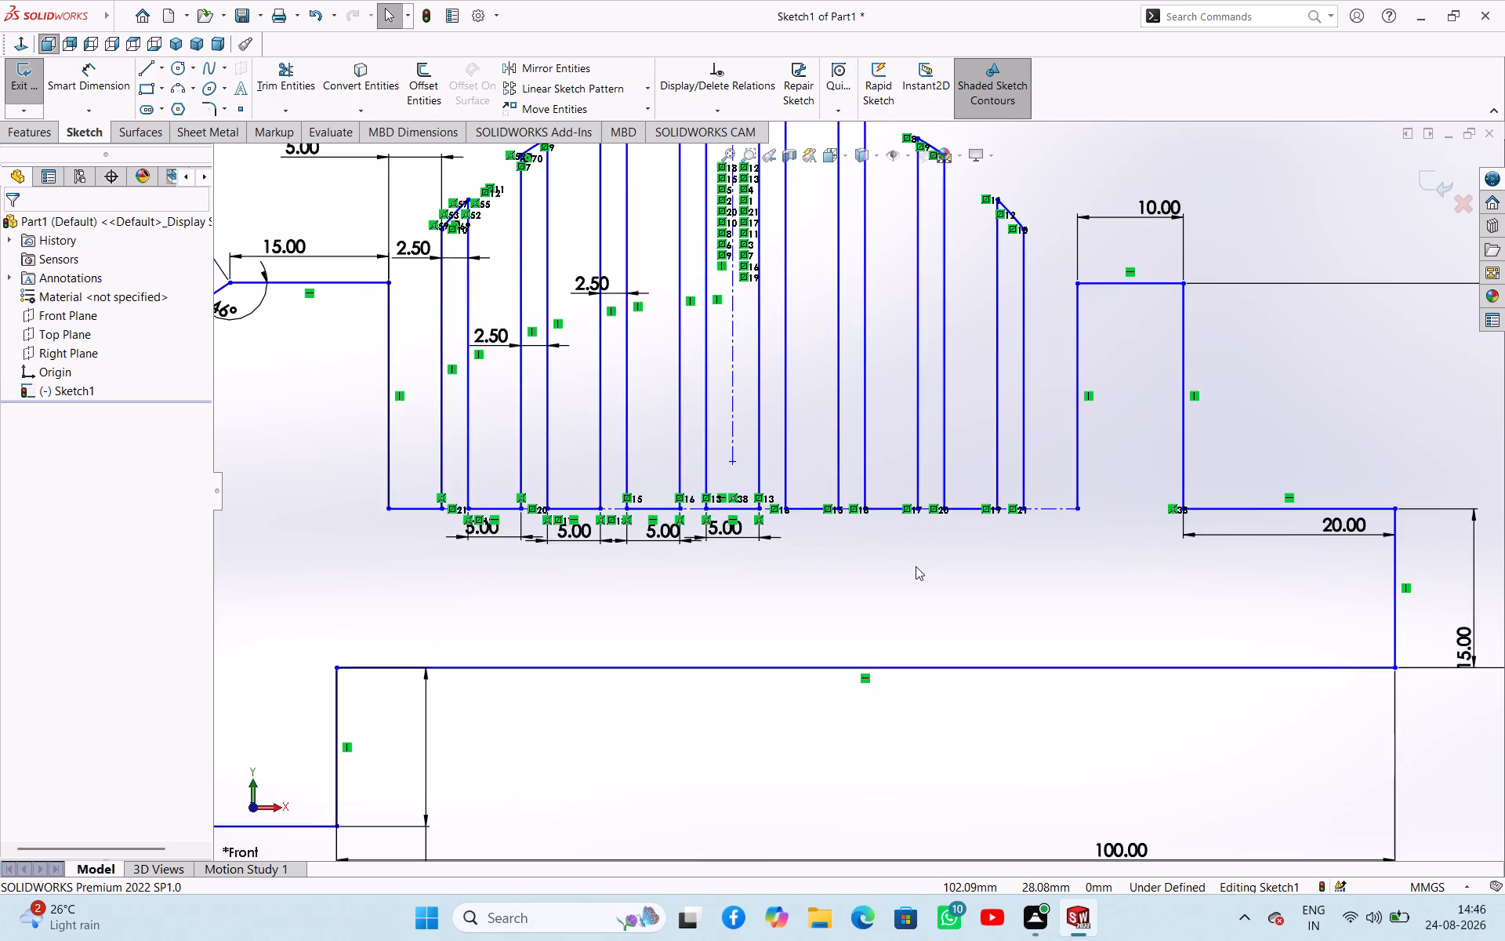
pyautogui.scroll(2, 912, 565)
pyautogui.scroll(-2, 765, 261)
pyautogui.scroll(2, 774, 298)
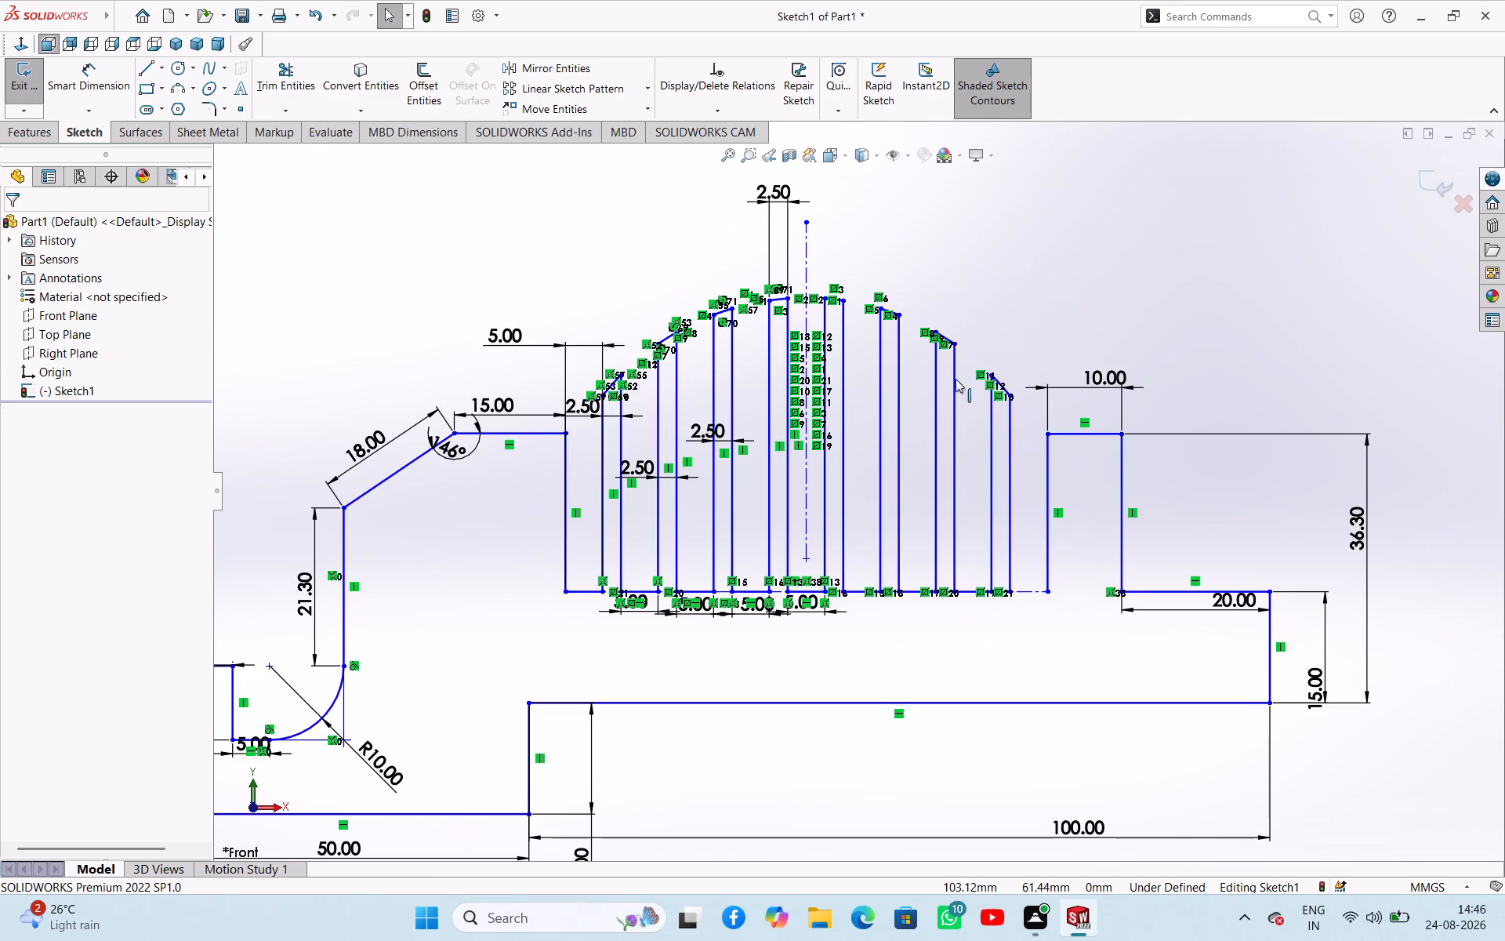
pyautogui.click(1014, 320)
pyautogui.moveTo(1079, 246); pyautogui.dragTo(1049, 242, button='right')
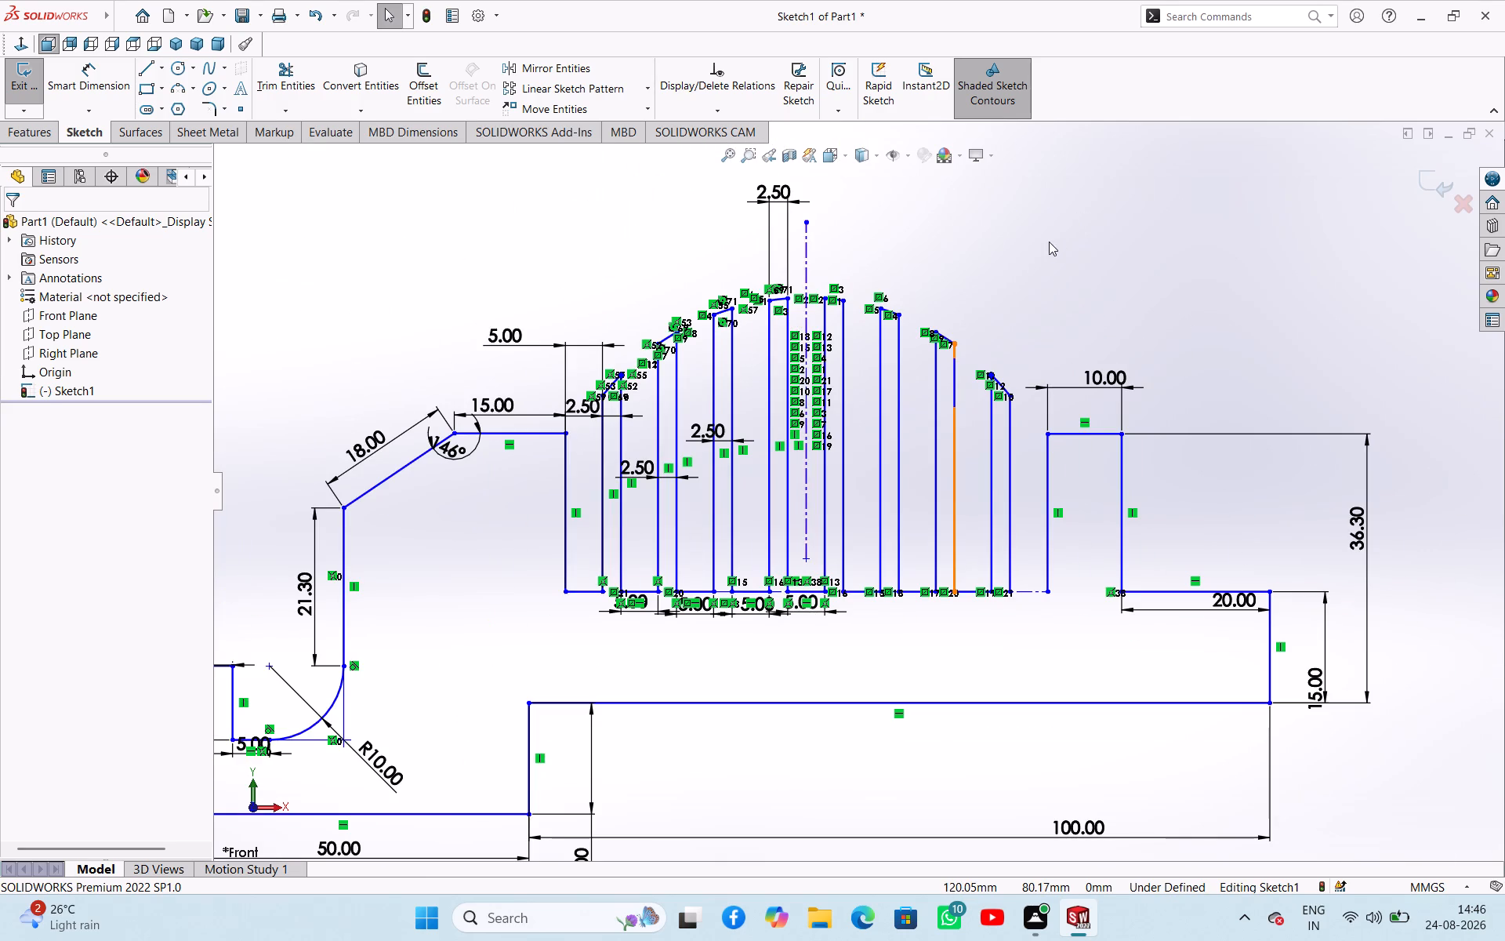
pyautogui.moveTo(1049, 242); pyautogui.dragTo(934, 249, button='right')
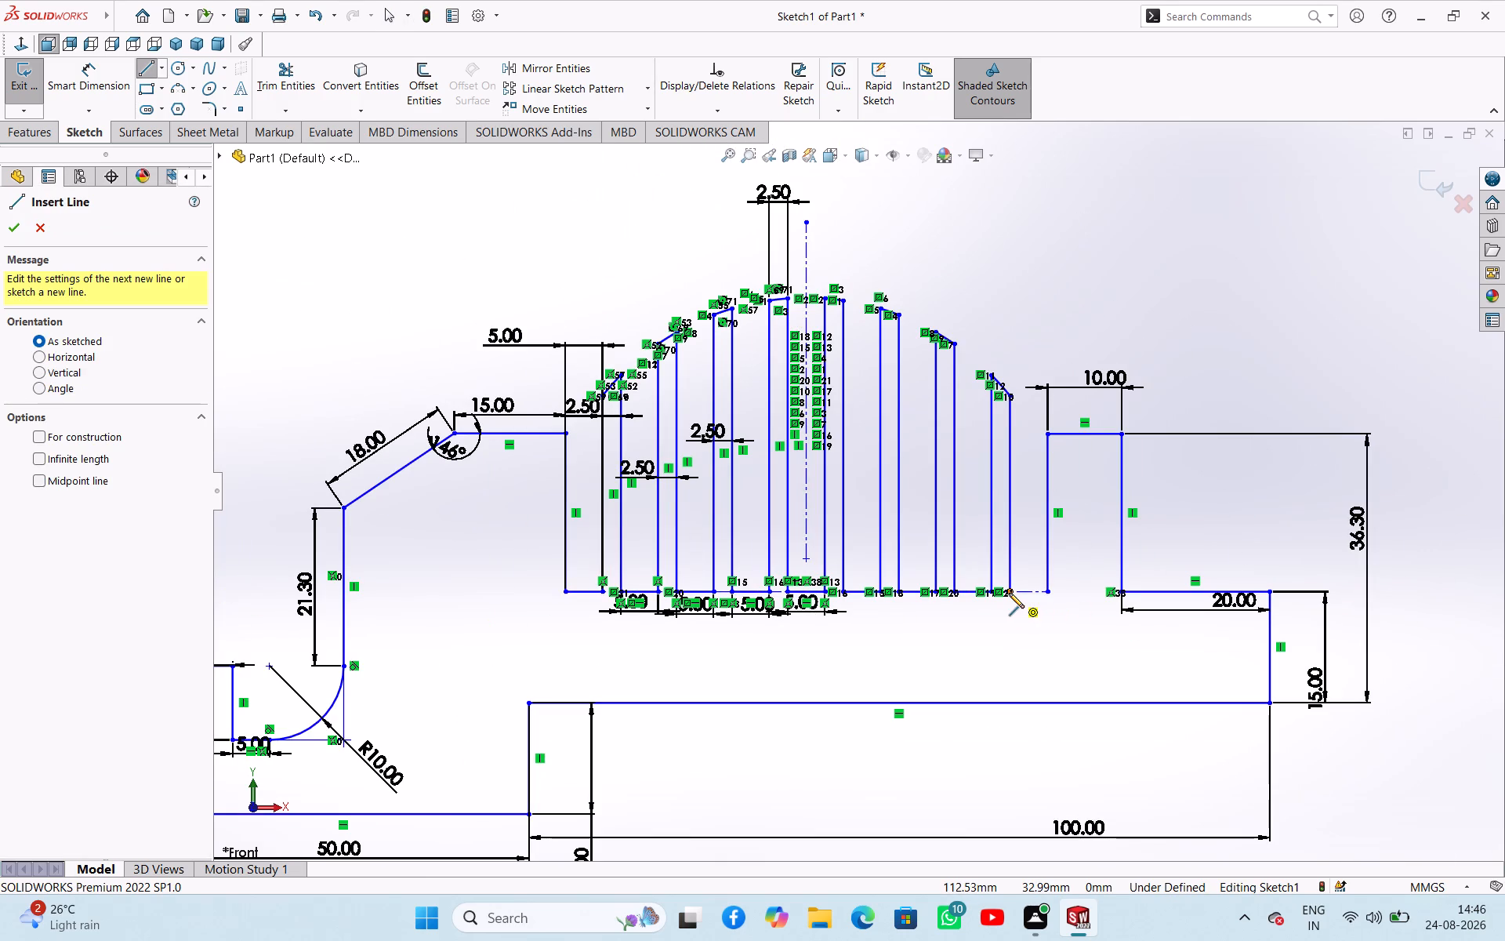
pyautogui.click(1009, 593)
pyautogui.click(1045, 592)
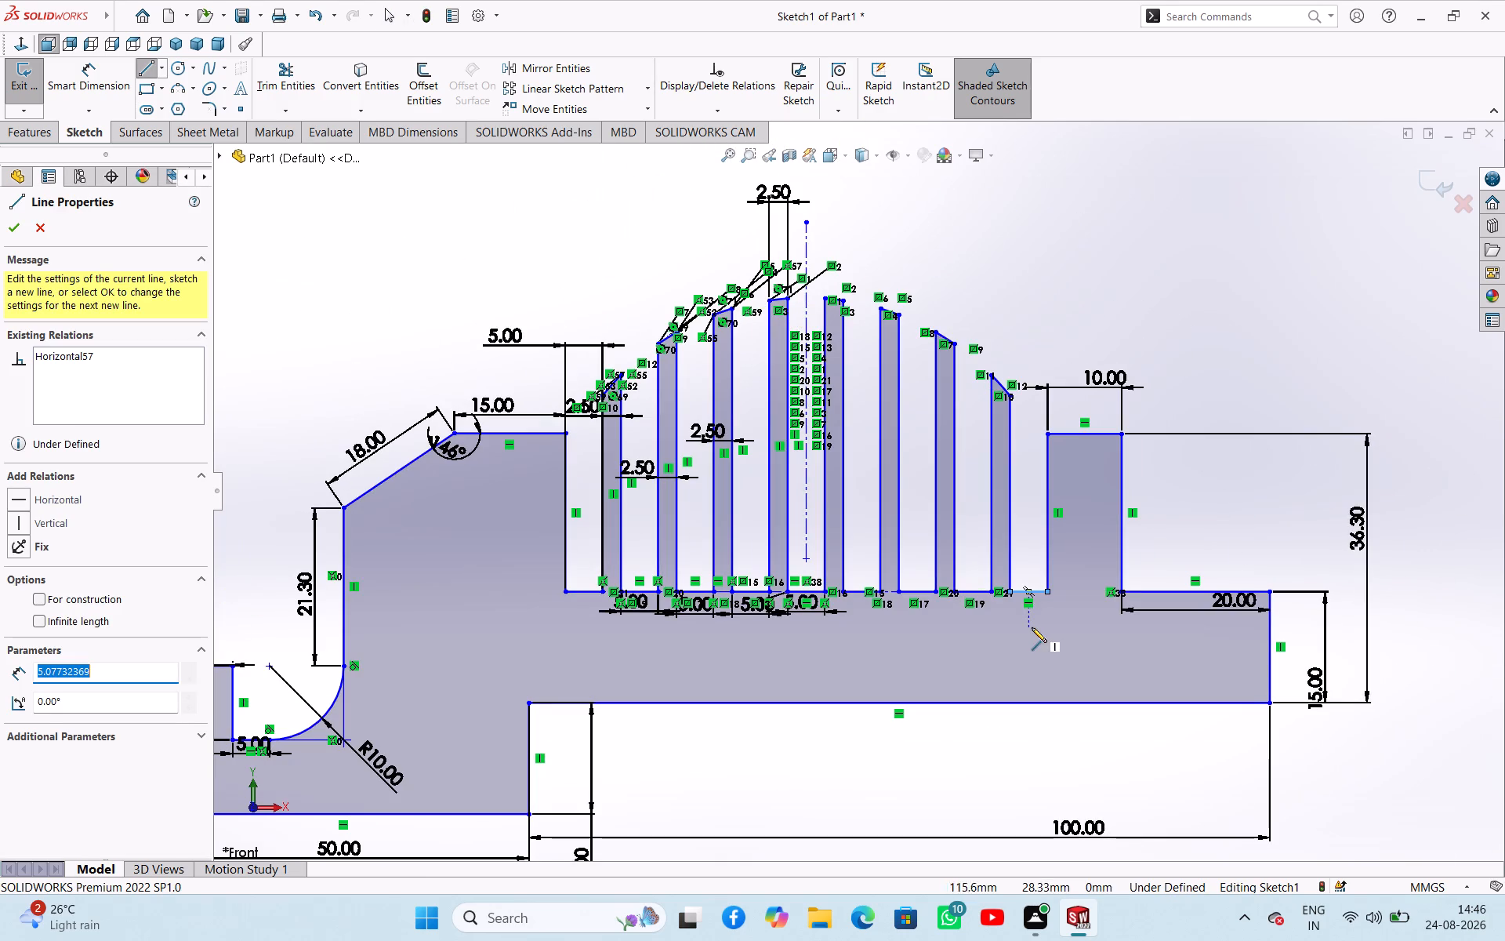
pyautogui.rightClick(1029, 627)
pyautogui.click(1050, 642)
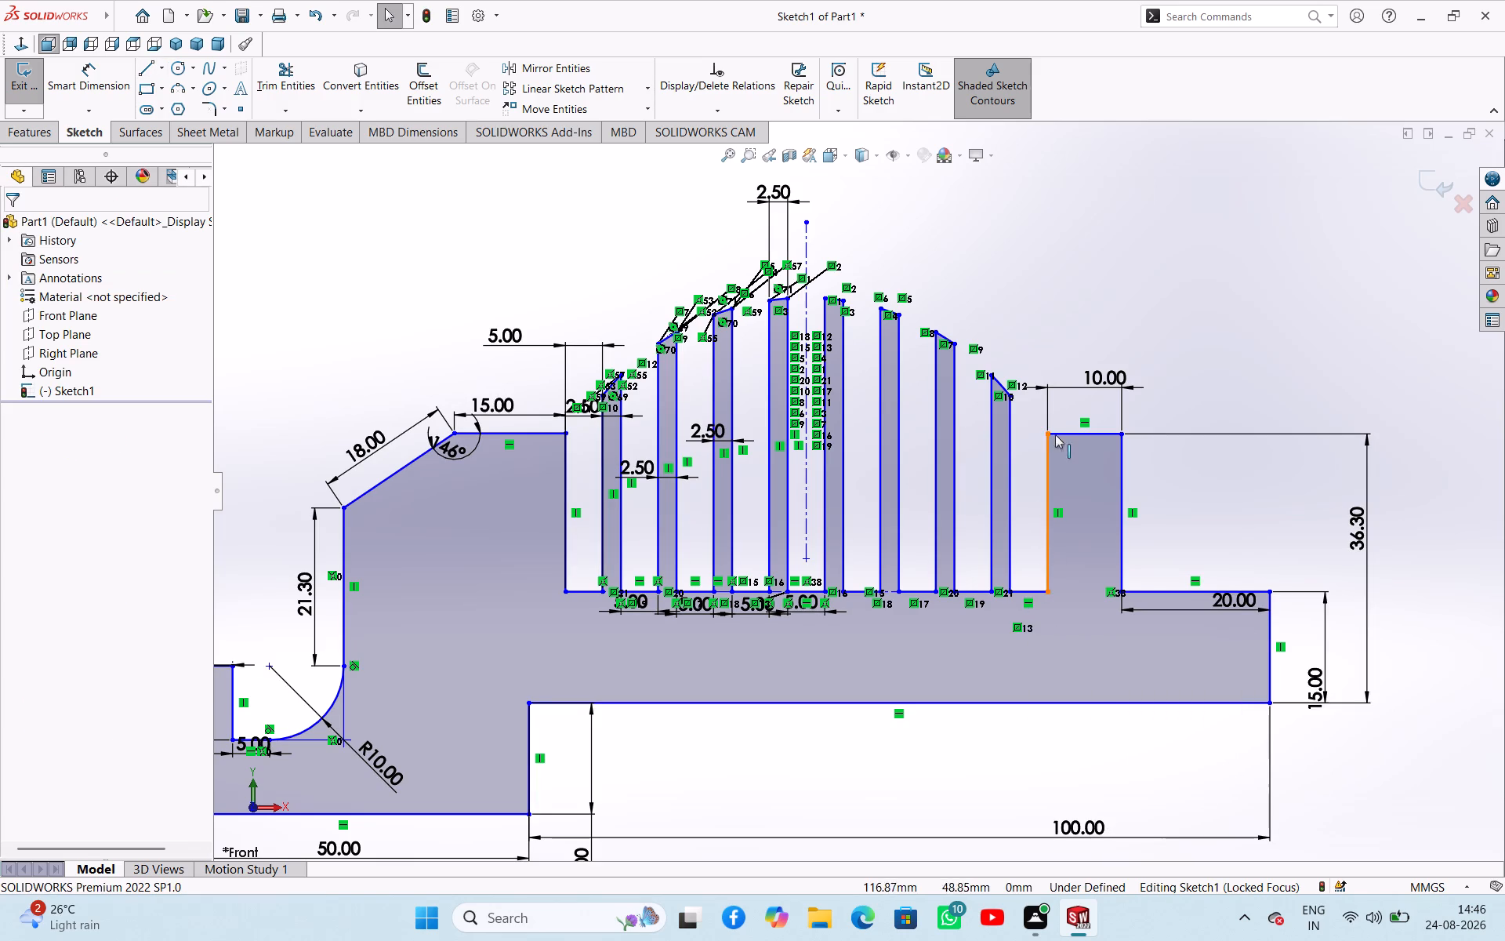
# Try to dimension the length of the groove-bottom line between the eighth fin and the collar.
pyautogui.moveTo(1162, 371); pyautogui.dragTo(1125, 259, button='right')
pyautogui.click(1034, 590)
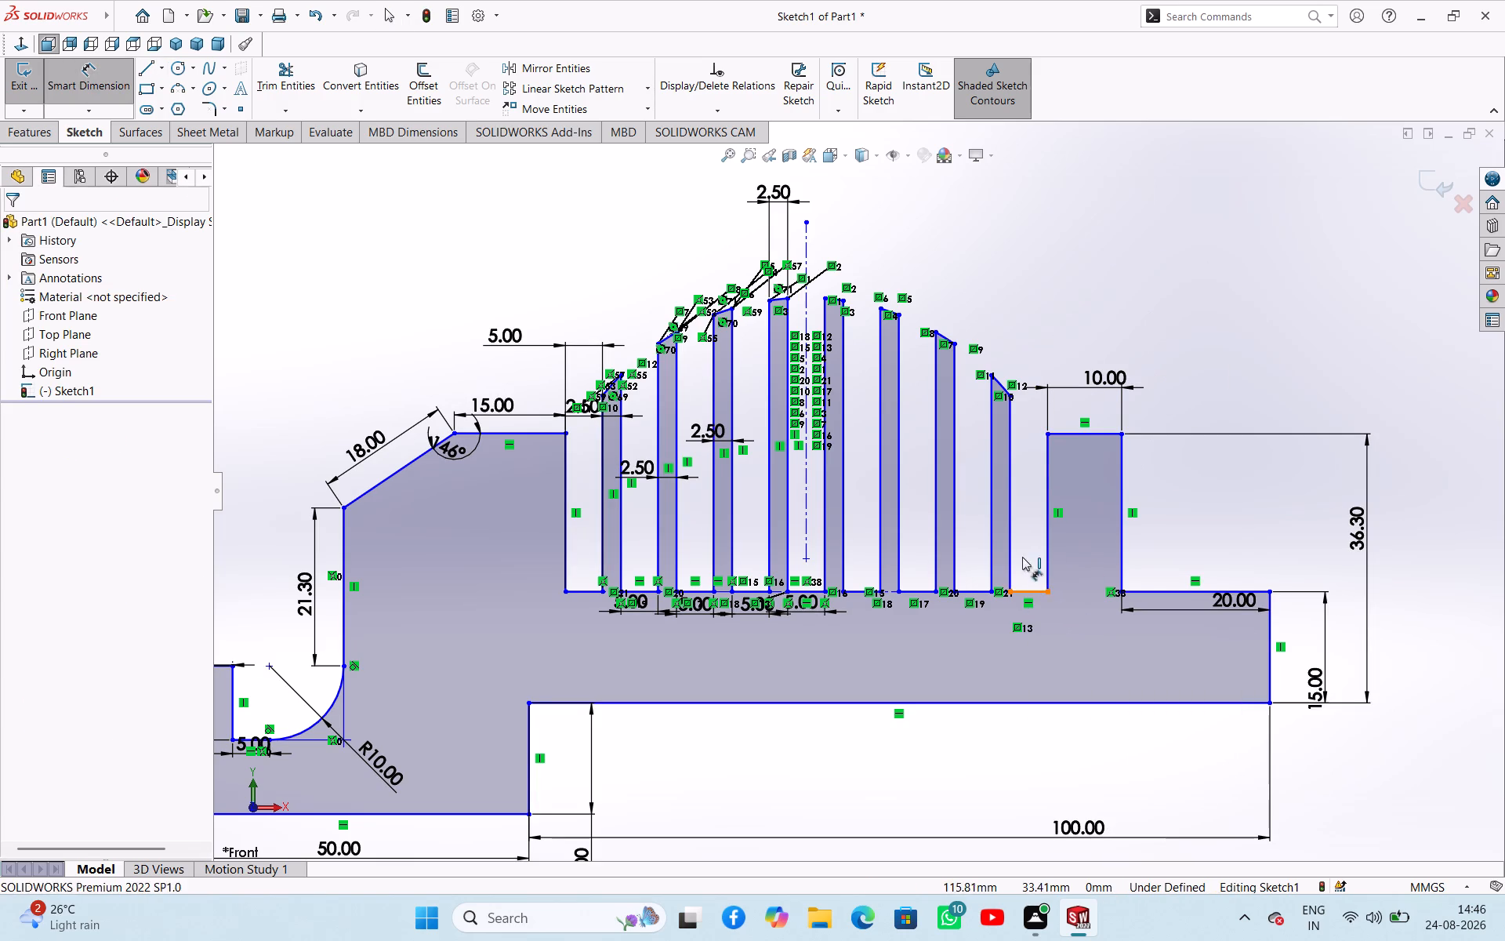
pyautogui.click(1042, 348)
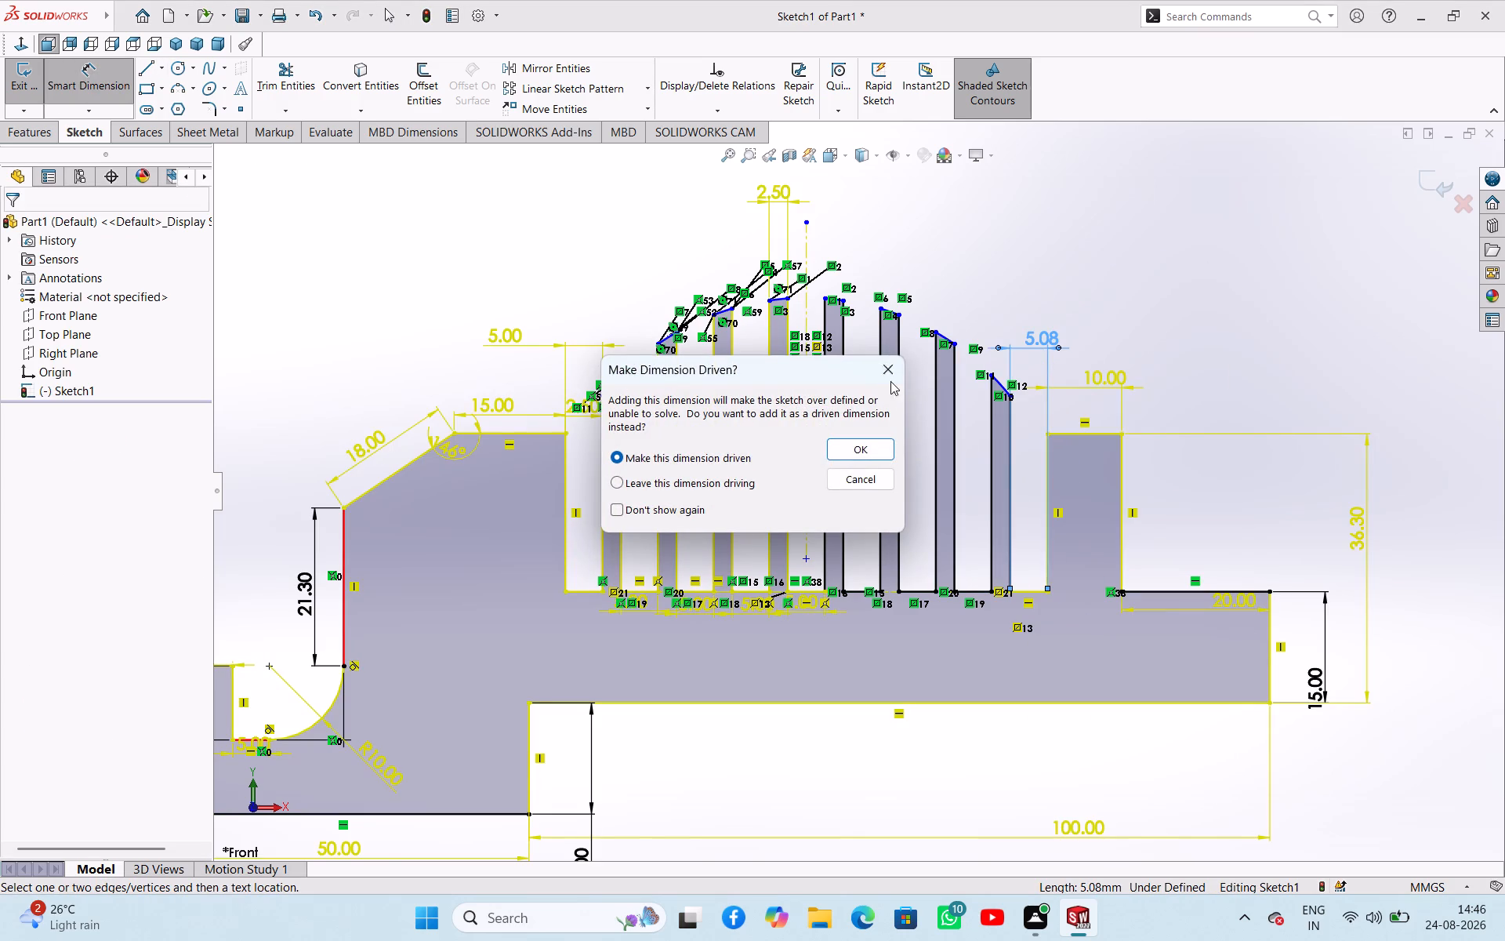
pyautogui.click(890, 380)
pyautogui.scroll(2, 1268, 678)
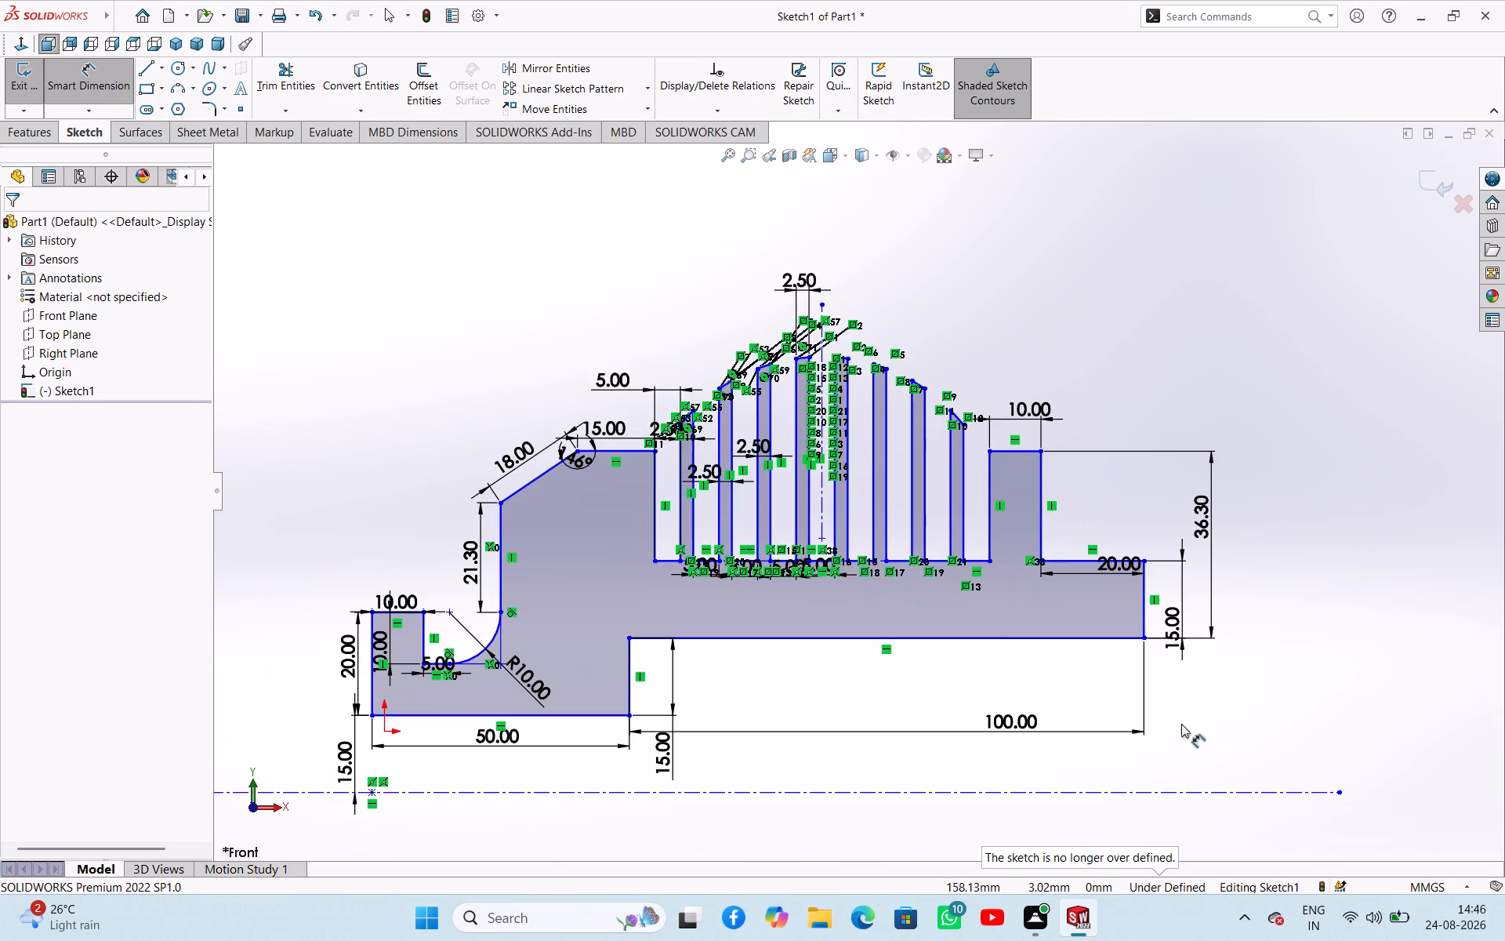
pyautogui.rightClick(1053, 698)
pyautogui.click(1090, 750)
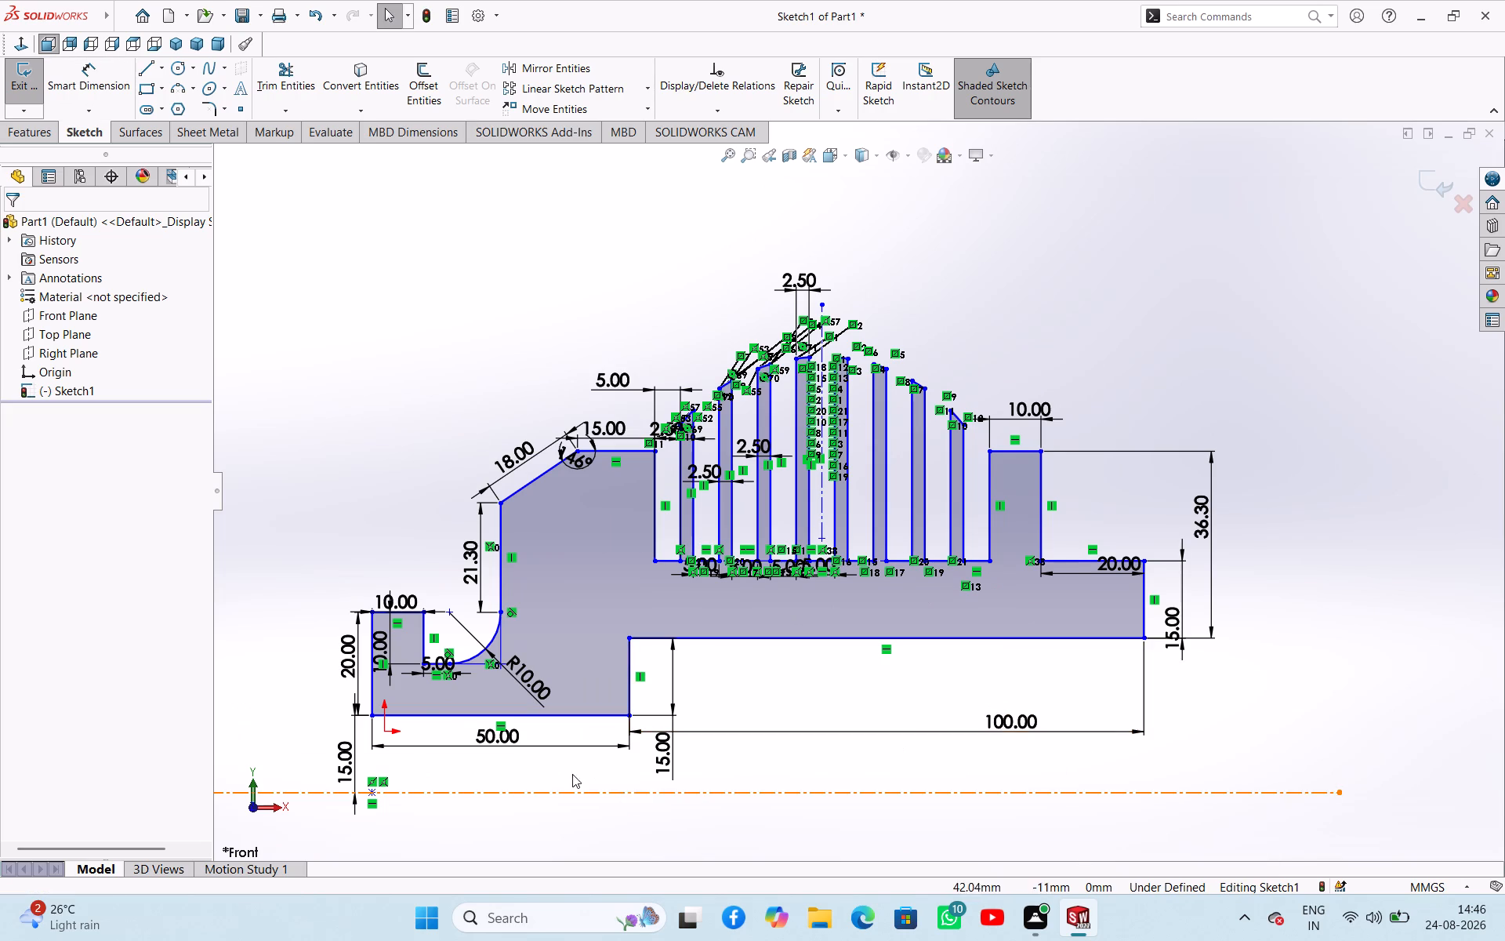
# Examine the existing dimensions and relations of the stepped profile, from the R10 groove to the first fins.
pyautogui.scroll(-2, 411, 694)
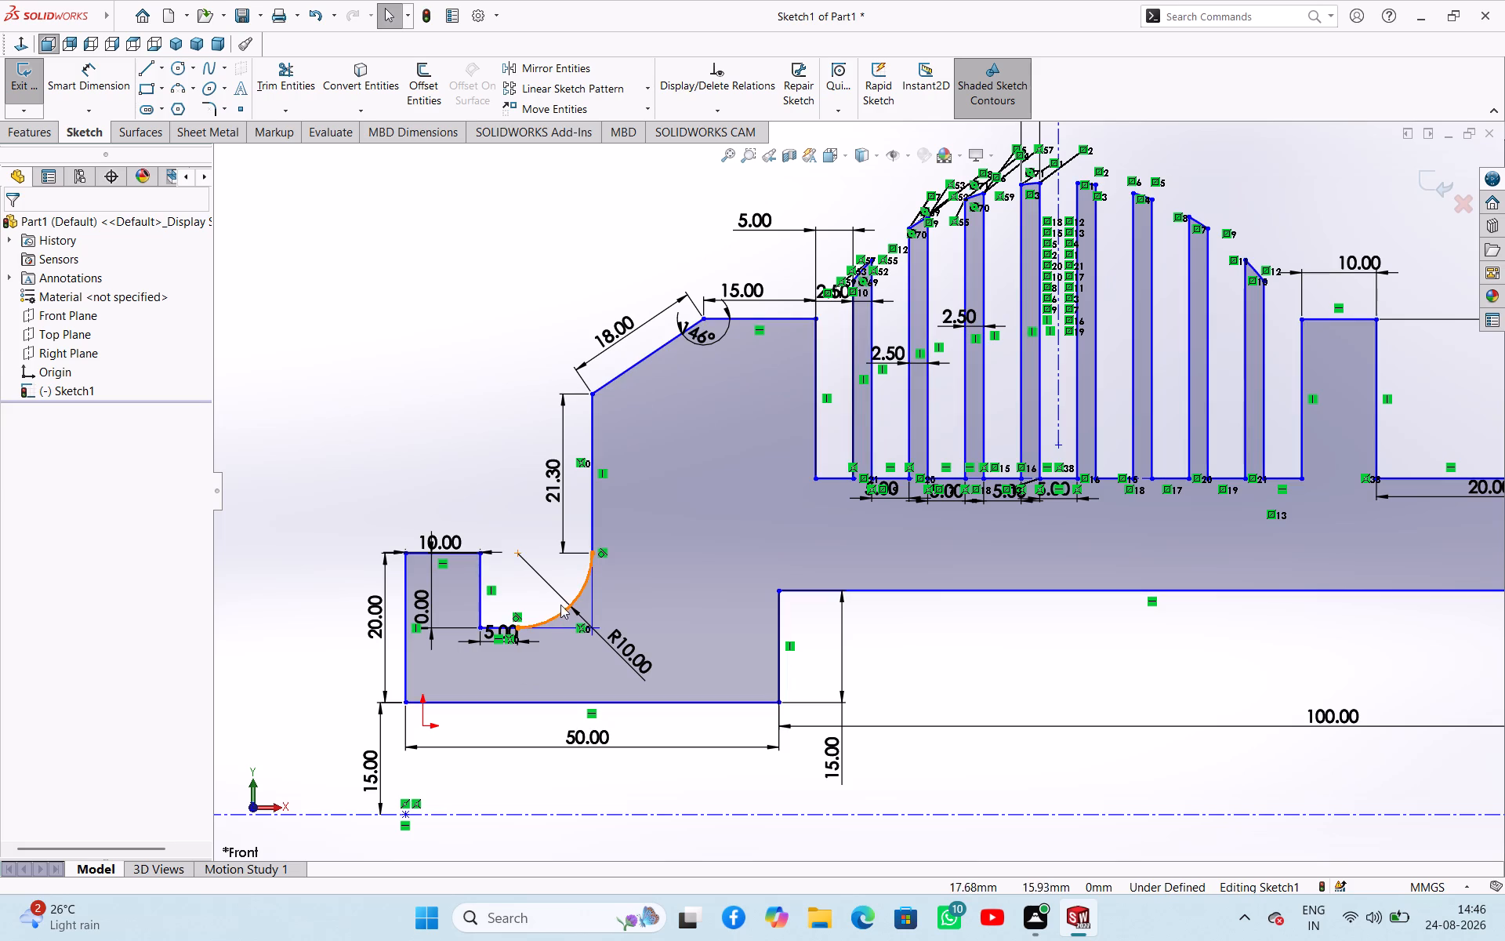
pyautogui.scroll(-2, 569, 609)
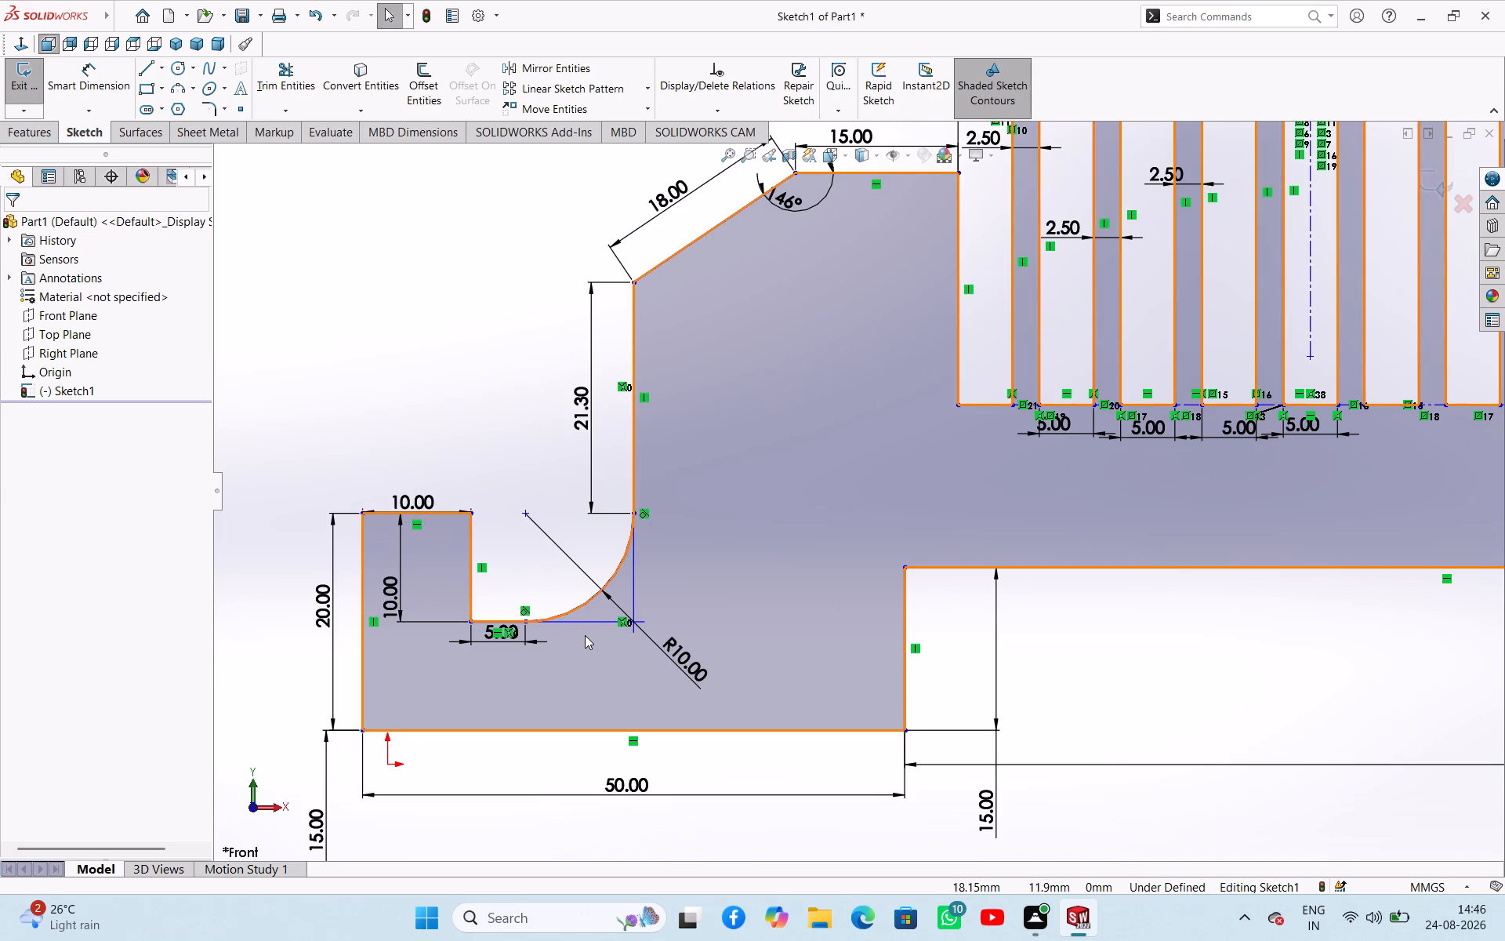
pyautogui.scroll(5, 651, 640)
pyautogui.scroll(1, 887, 580)
pyautogui.scroll(-2, 1053, 472)
pyautogui.scroll(-4, 777, 391)
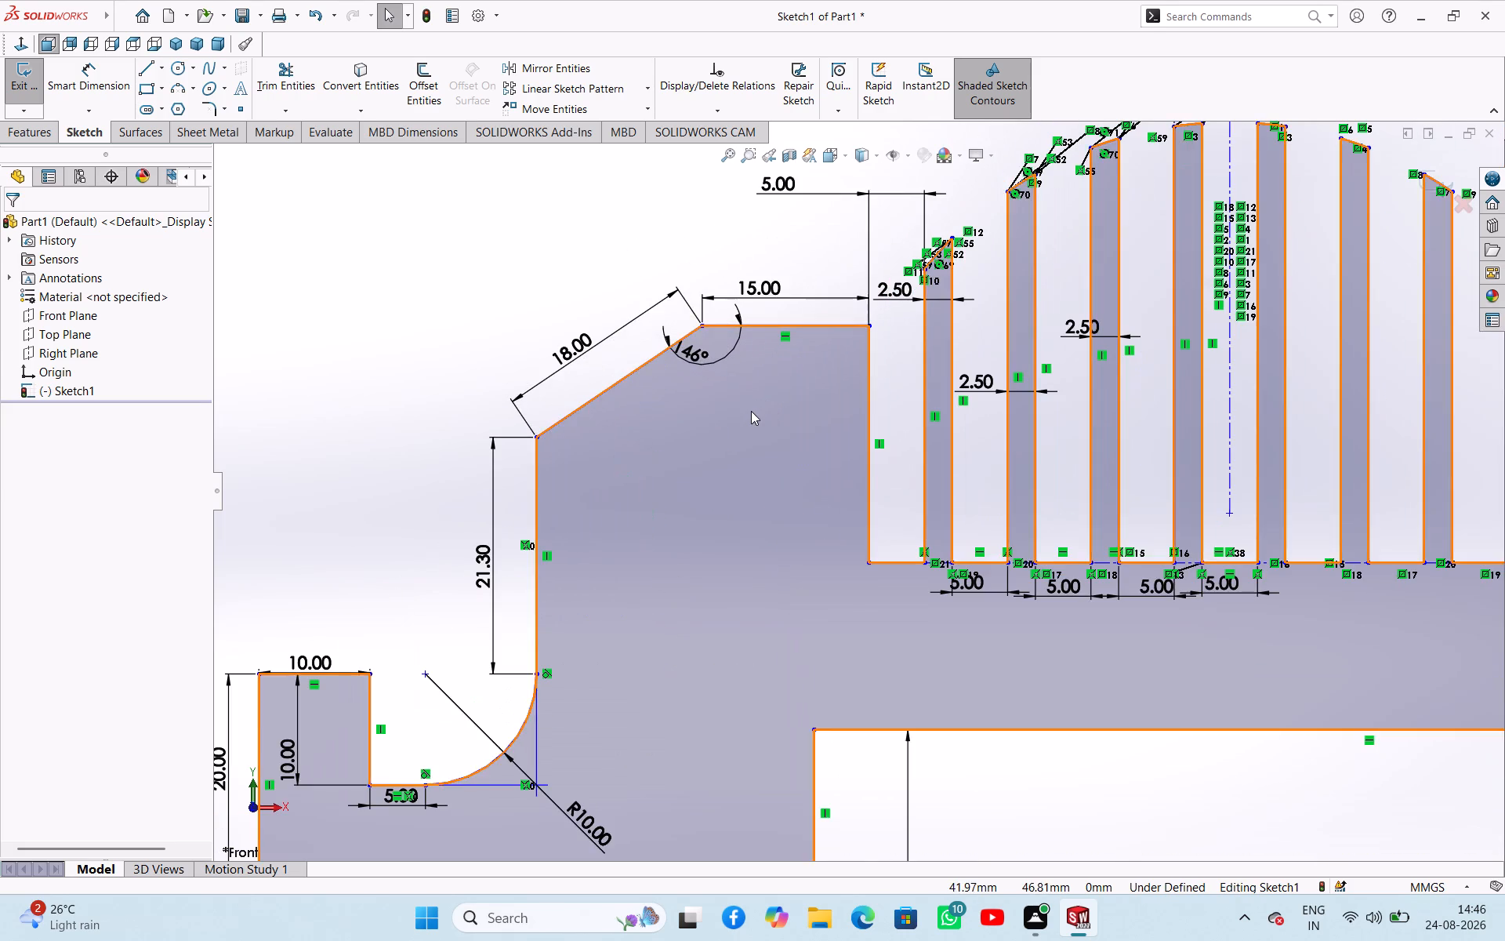
pyautogui.scroll(-6, 751, 412)
pyautogui.scroll(4, 749, 428)
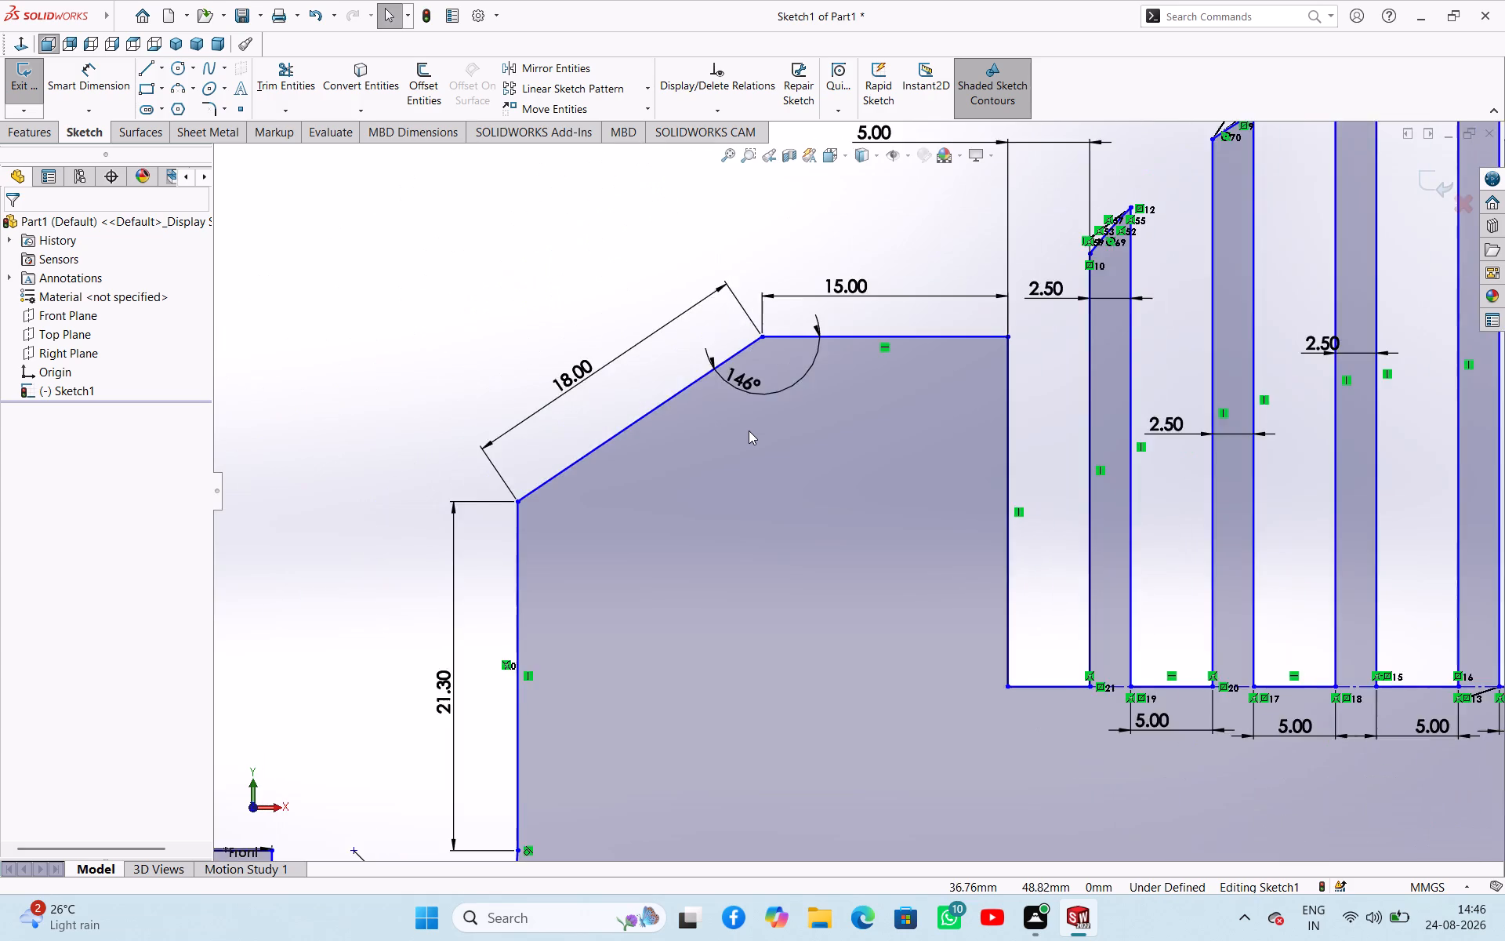
pyautogui.scroll(4, 749, 431)
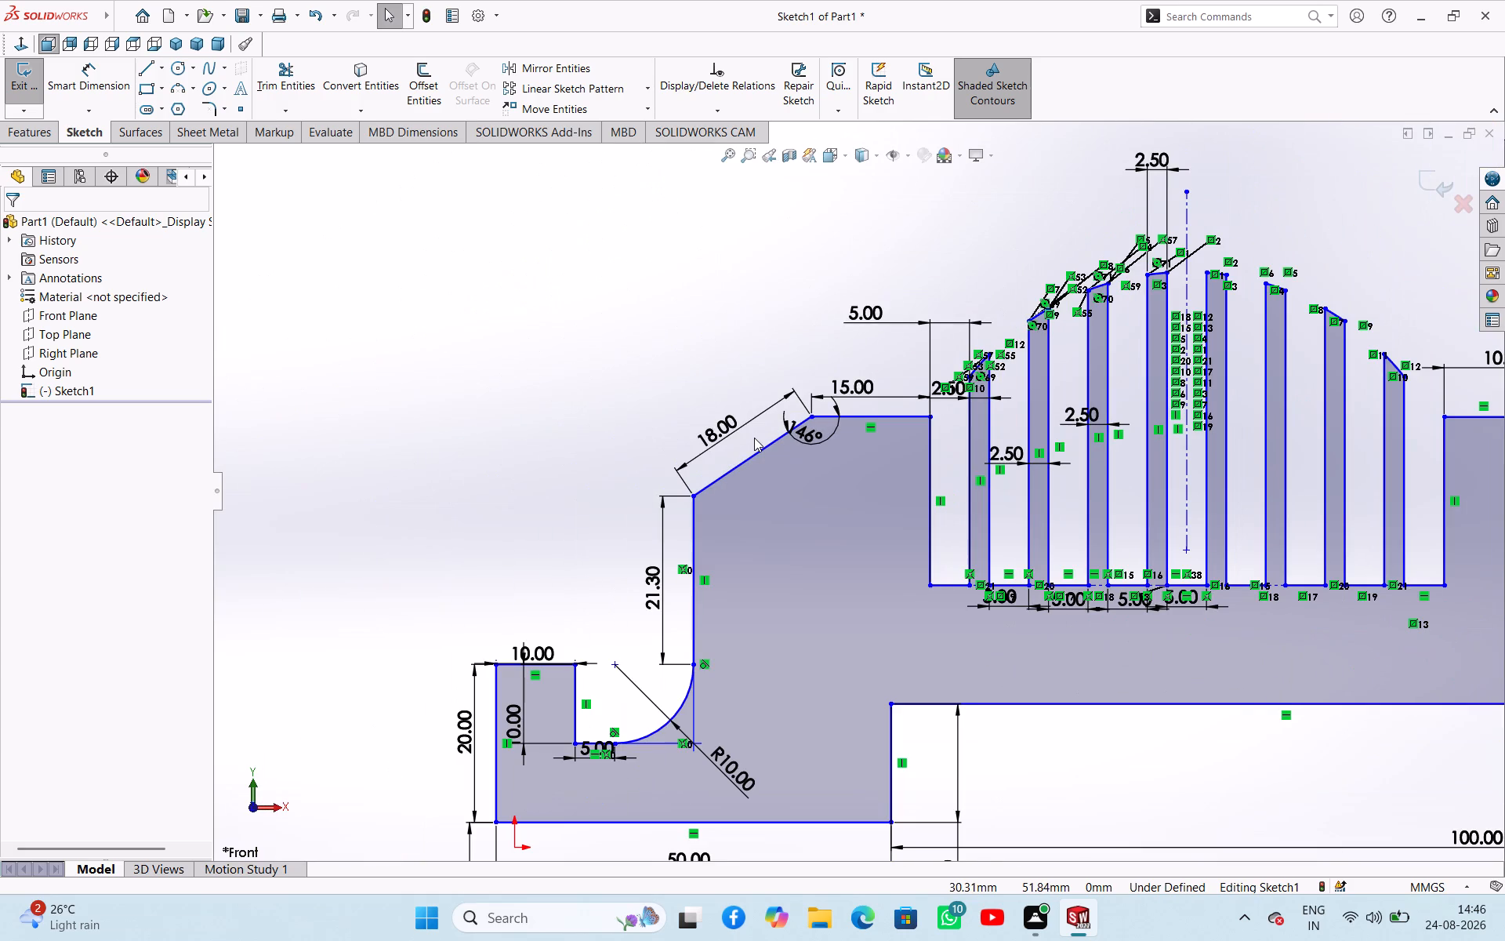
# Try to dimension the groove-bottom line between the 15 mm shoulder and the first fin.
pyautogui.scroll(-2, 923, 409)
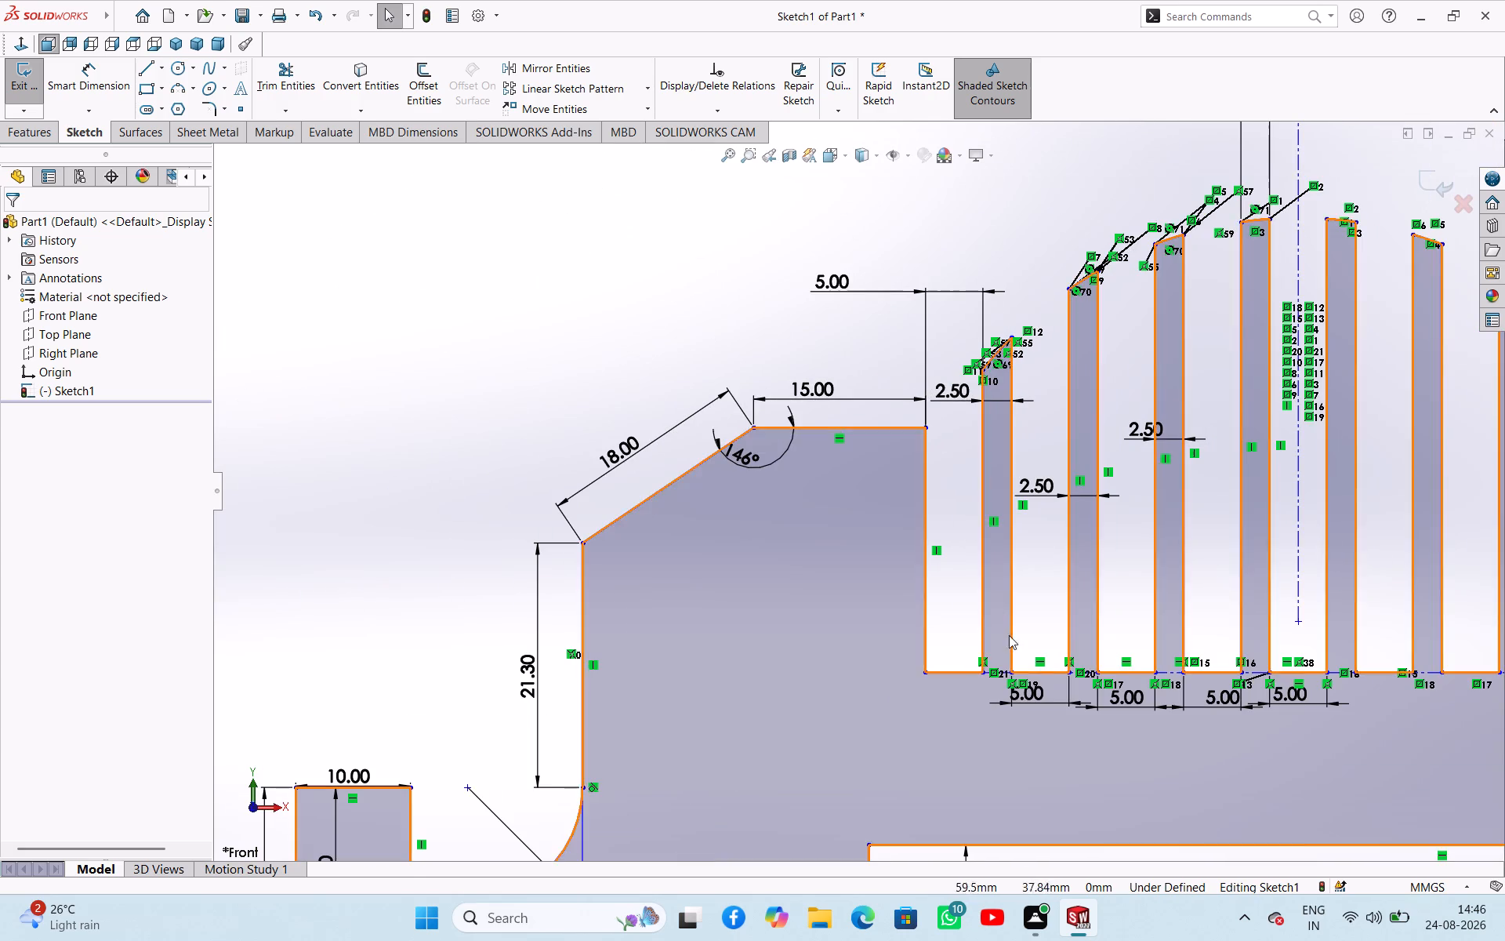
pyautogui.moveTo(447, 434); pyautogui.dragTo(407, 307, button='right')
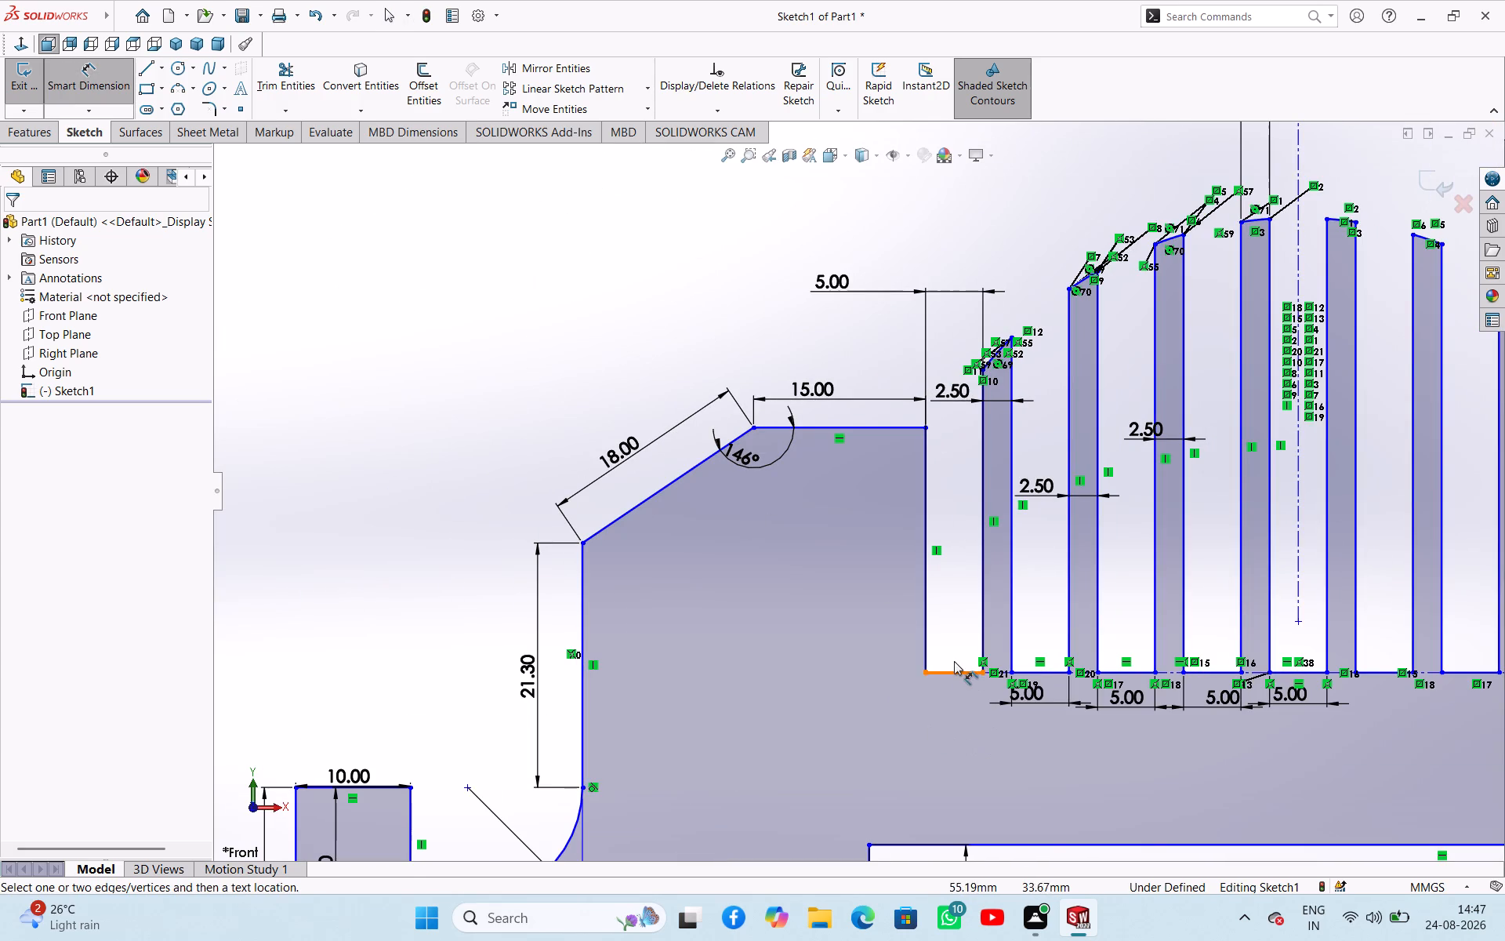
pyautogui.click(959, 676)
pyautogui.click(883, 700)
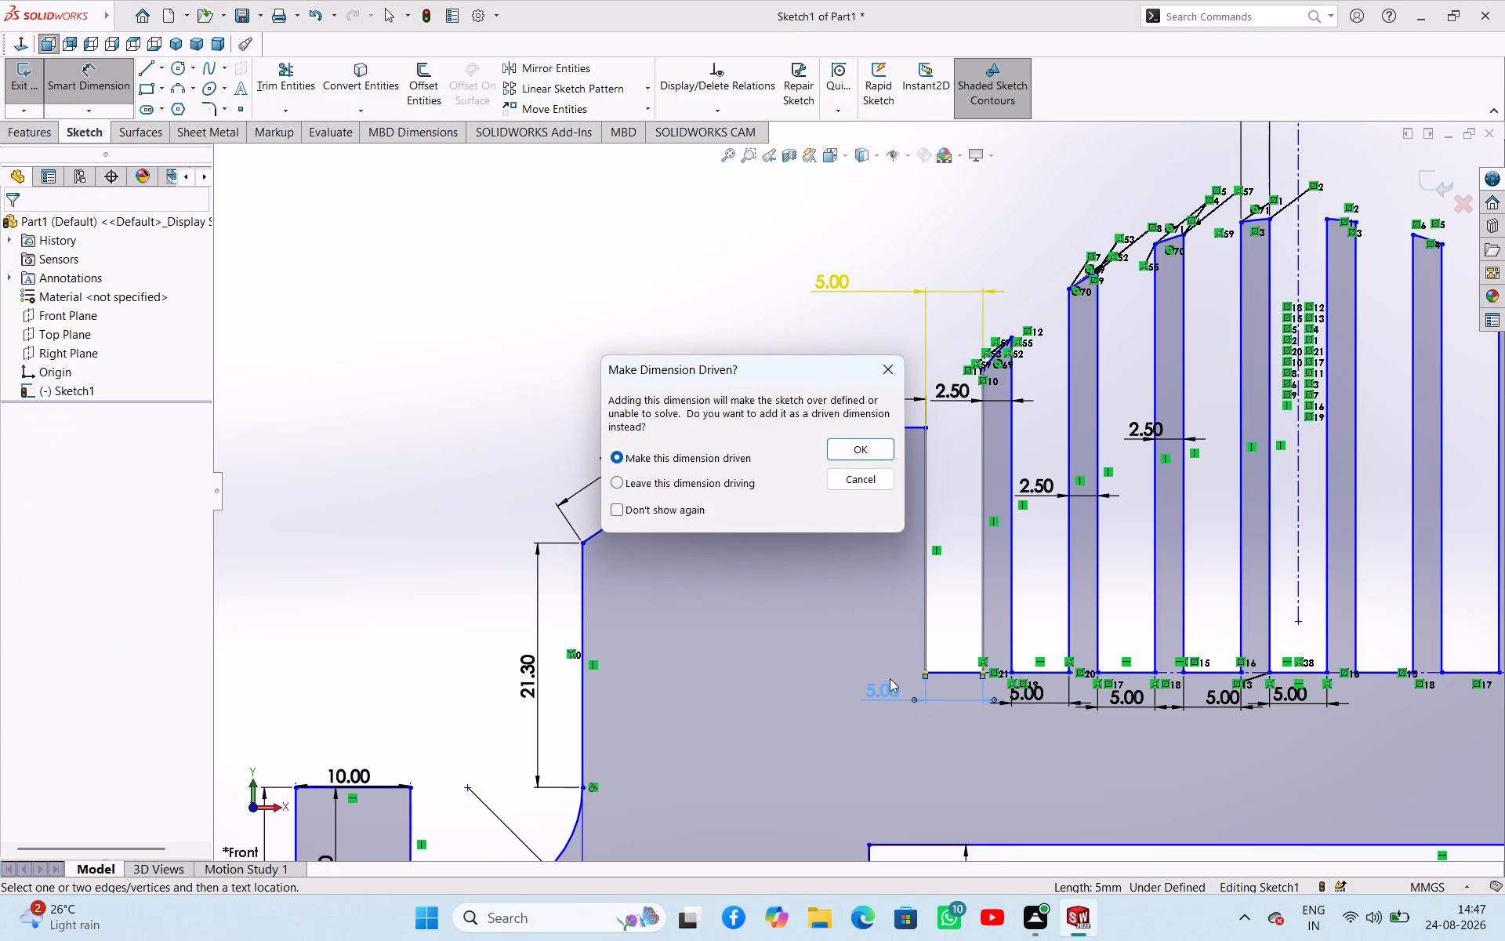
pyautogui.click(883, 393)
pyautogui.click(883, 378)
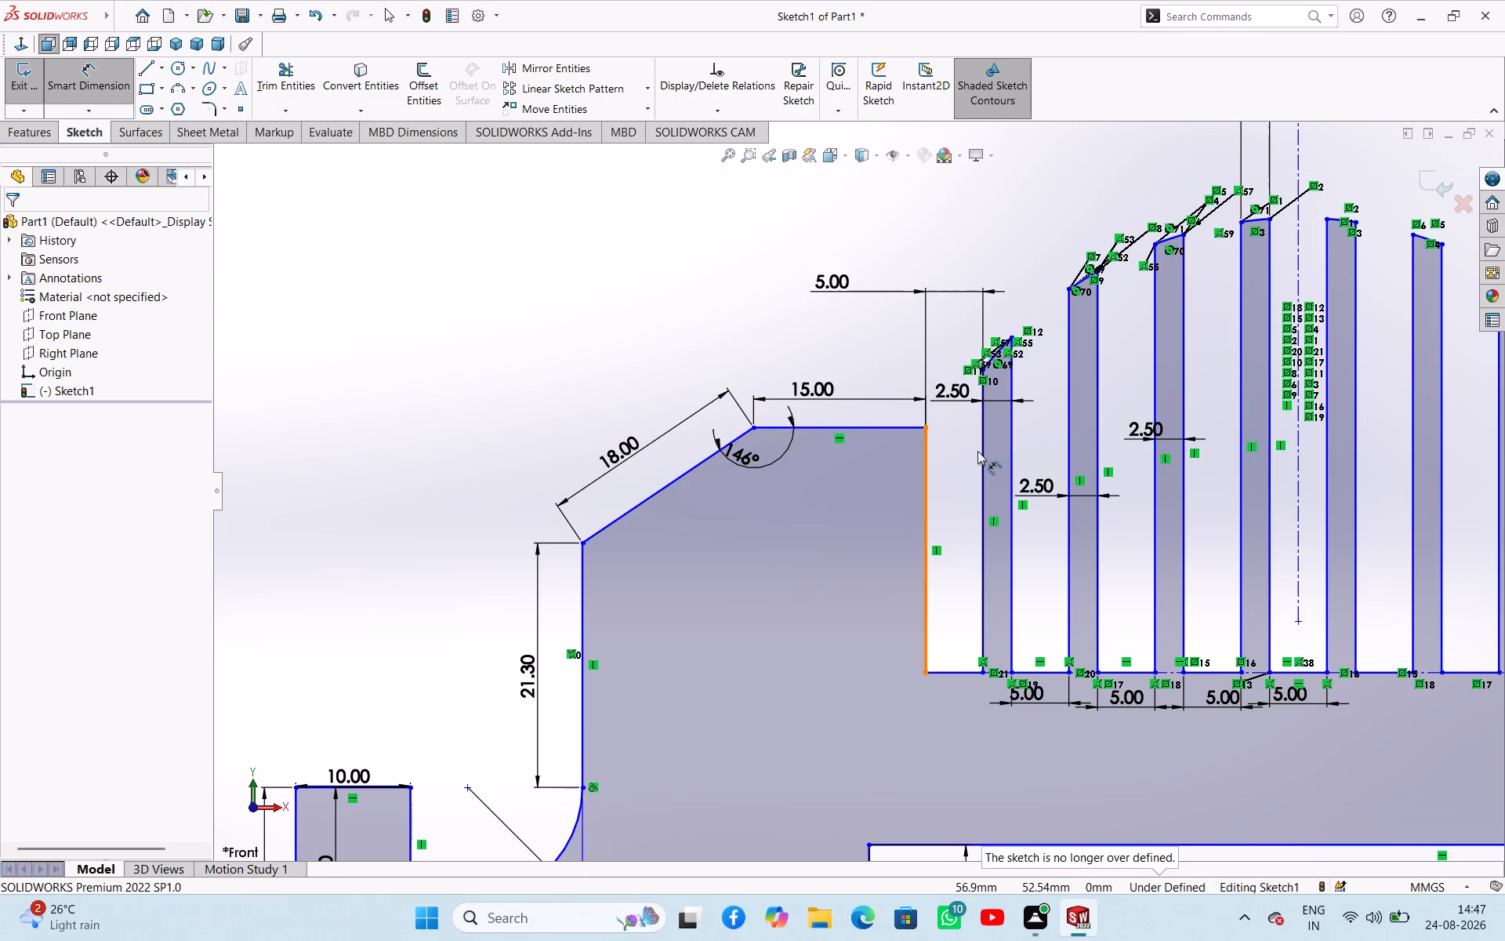
# Delete the symmetric relation linking the fourth fin's top corner nearest the centerline to its mirrored counterpart on the fifth fin.
pyautogui.scroll(4, 1014, 349)
pyautogui.scroll(-6, 1029, 331)
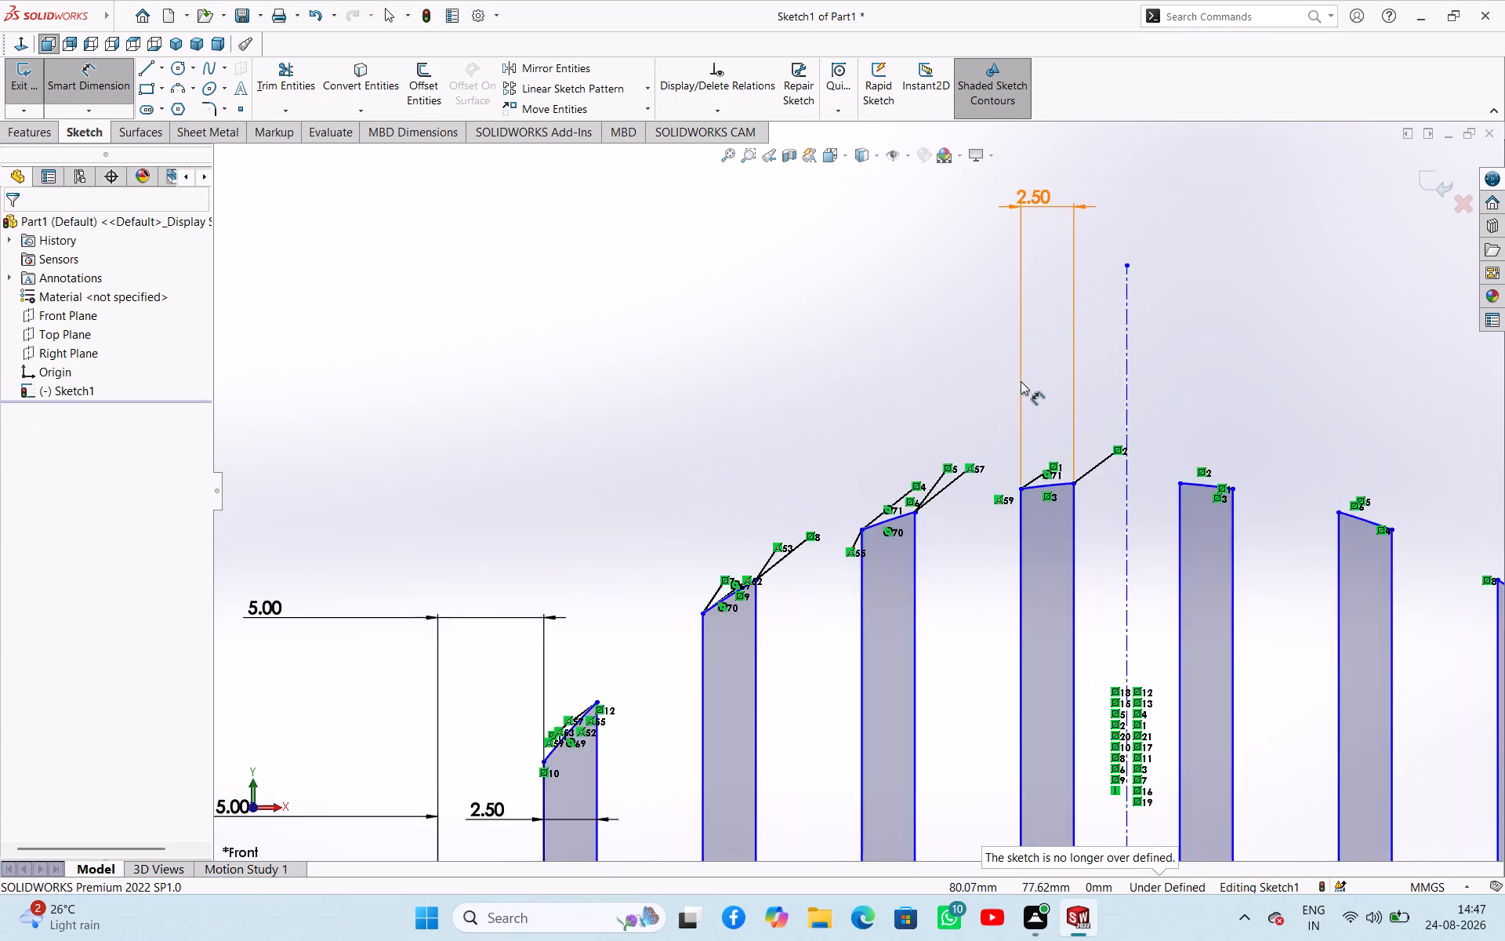
pyautogui.scroll(-3, 1021, 381)
pyautogui.click(1075, 433)
pyautogui.rightClick(1103, 465)
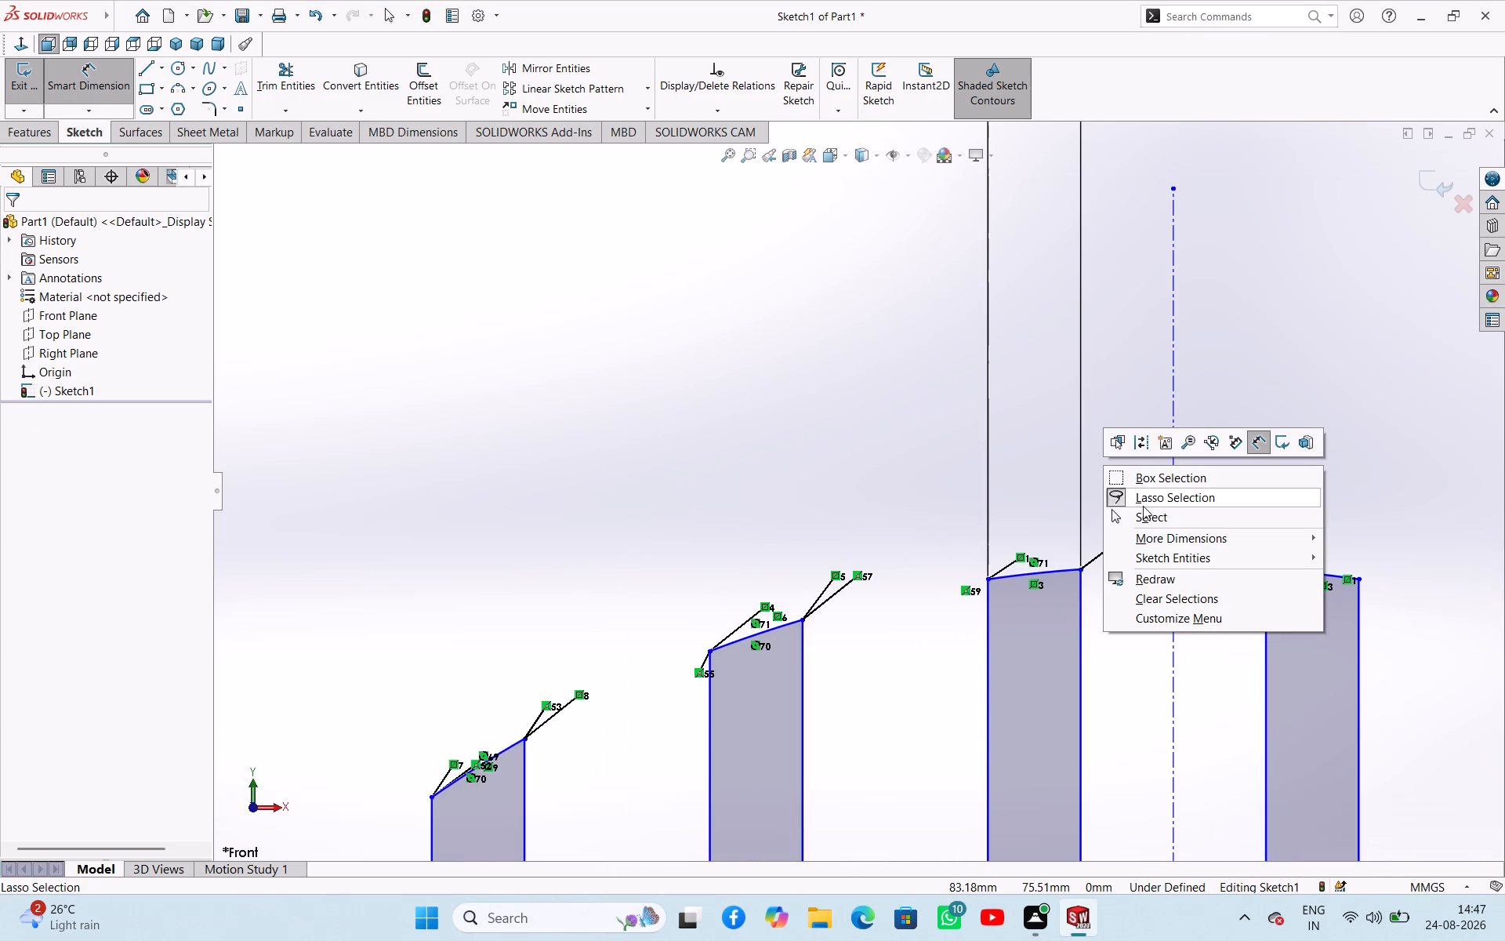
pyautogui.click(1144, 515)
pyautogui.click(1101, 554)
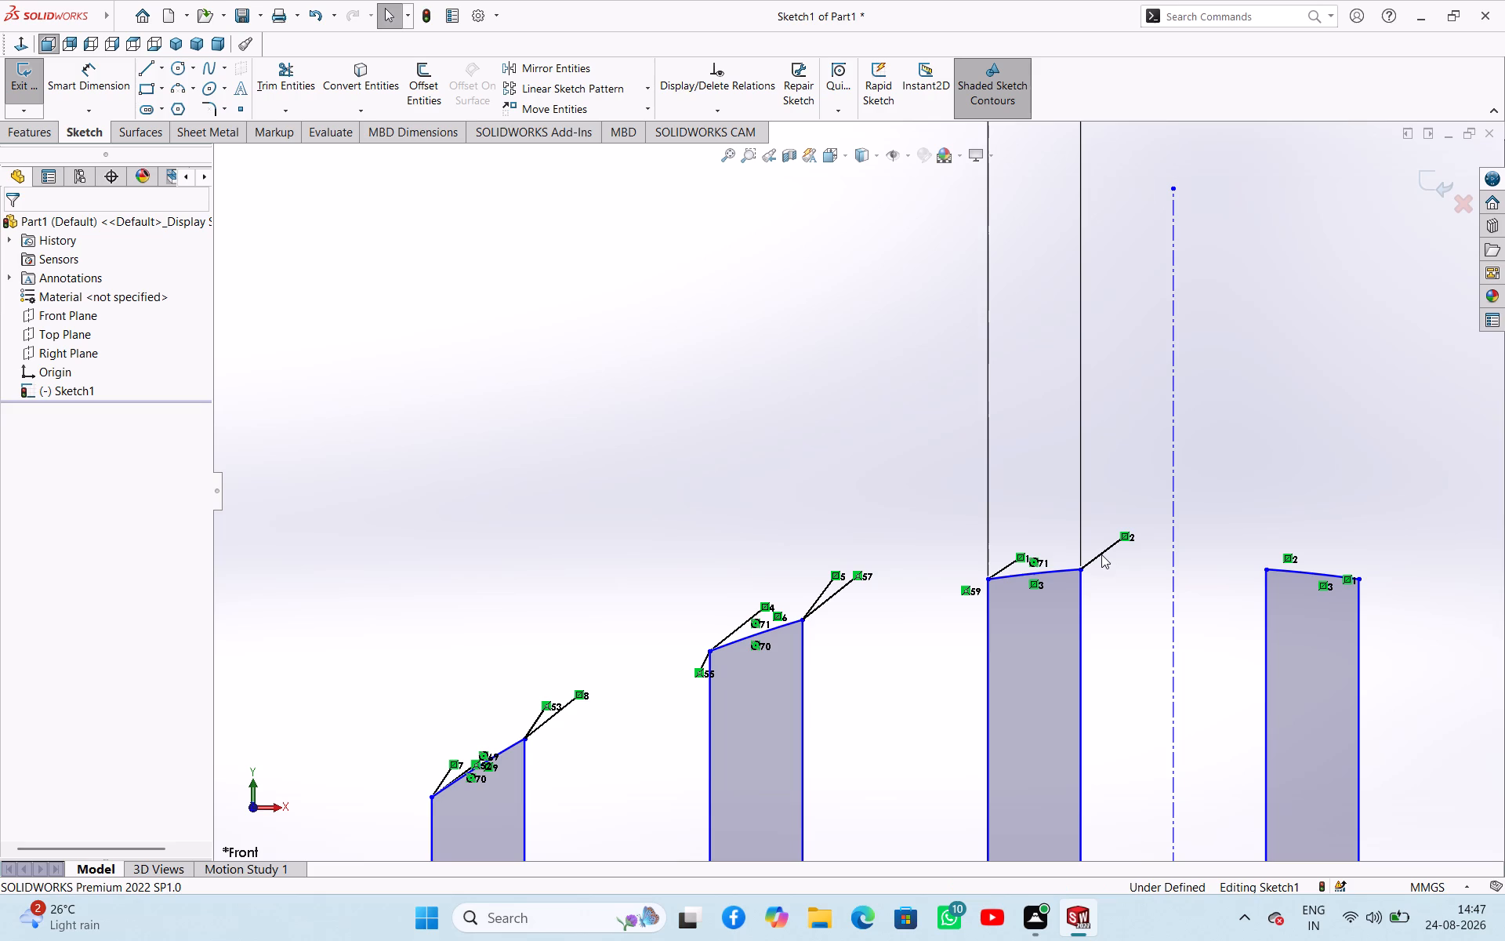
pyautogui.click(1124, 533)
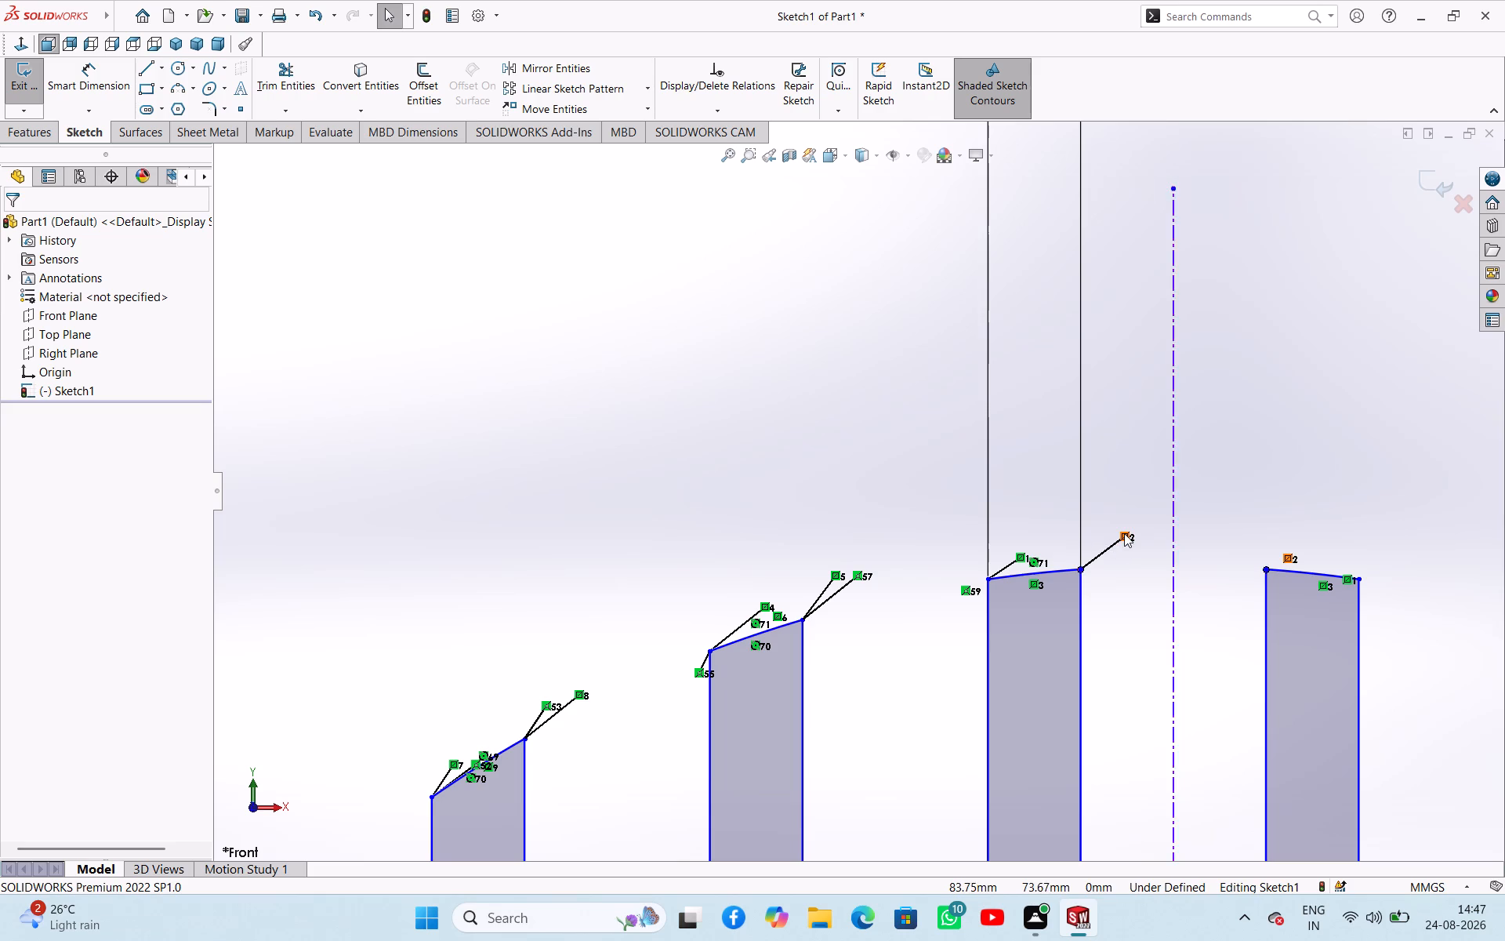
pyautogui.press('Delete')
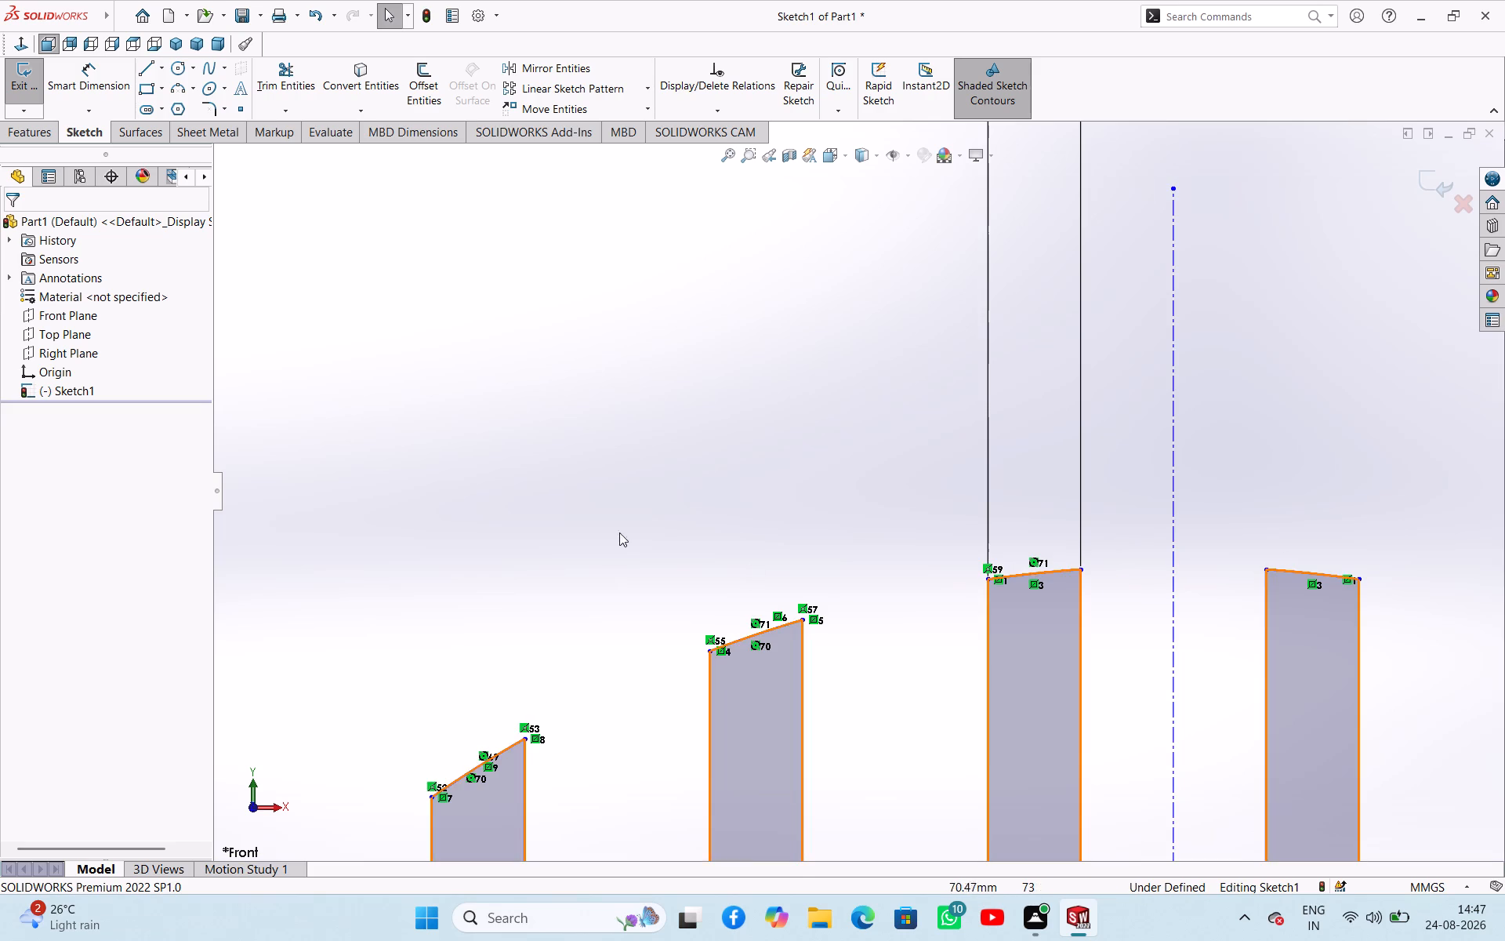
# Exit the stepped fin profile sketch.
pyautogui.scroll(5, 553, 588)
pyautogui.scroll(3, 732, 741)
pyautogui.scroll(3, 803, 731)
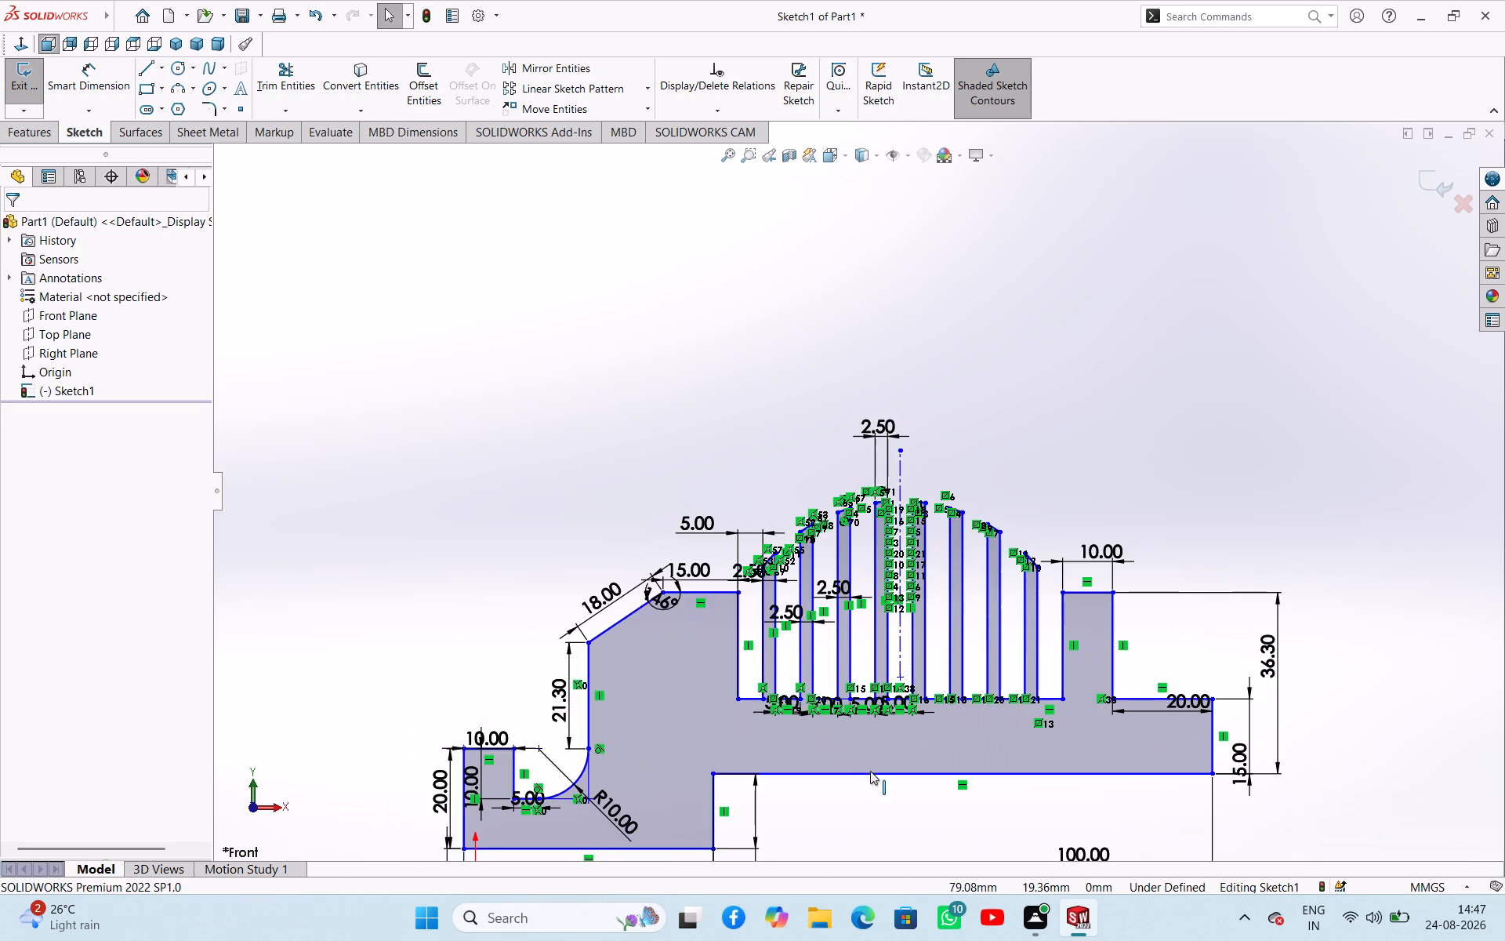
pyautogui.scroll(2, 870, 771)
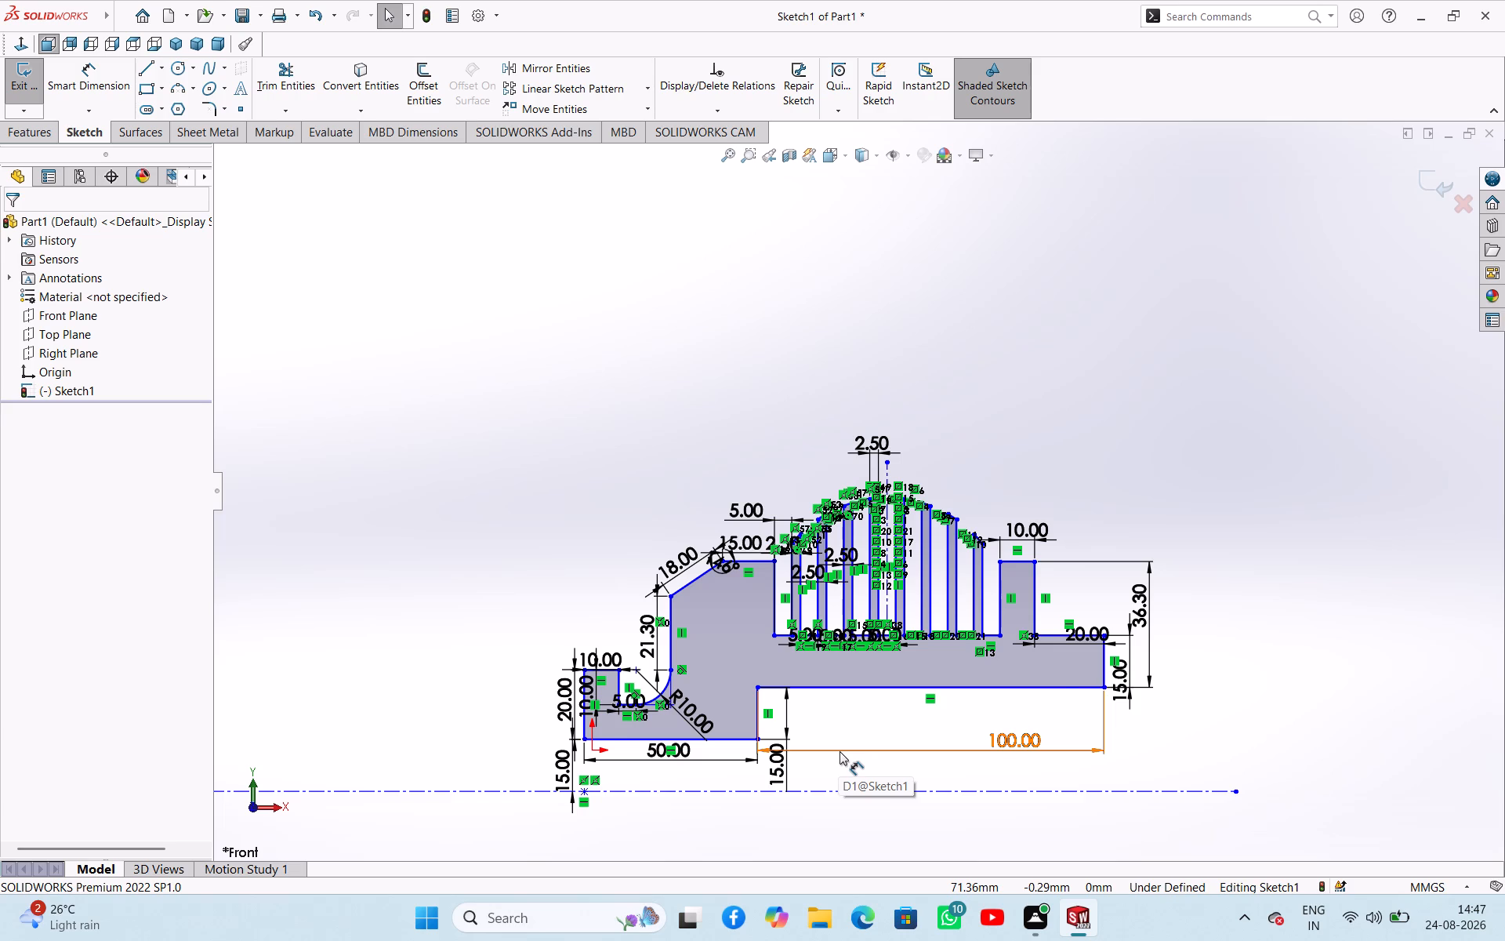
pyautogui.scroll(5, 840, 751)
pyautogui.click(39, 91)
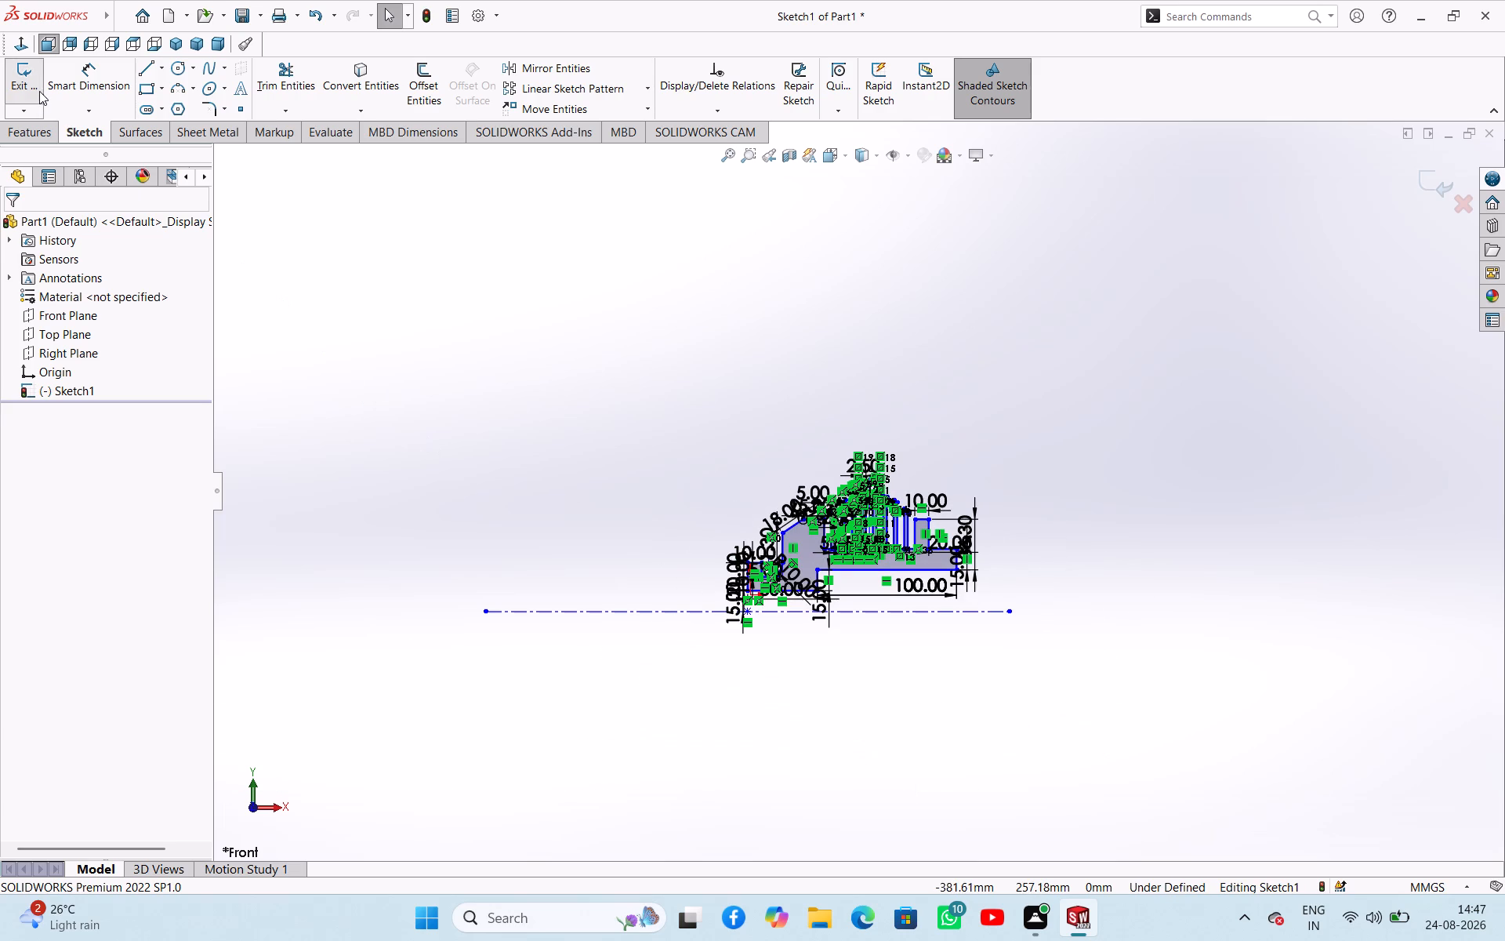
# Revolve the profile sketch 360° about the long horizontal centerline as a Revolved Boss/Base.
pyautogui.click(41, 130)
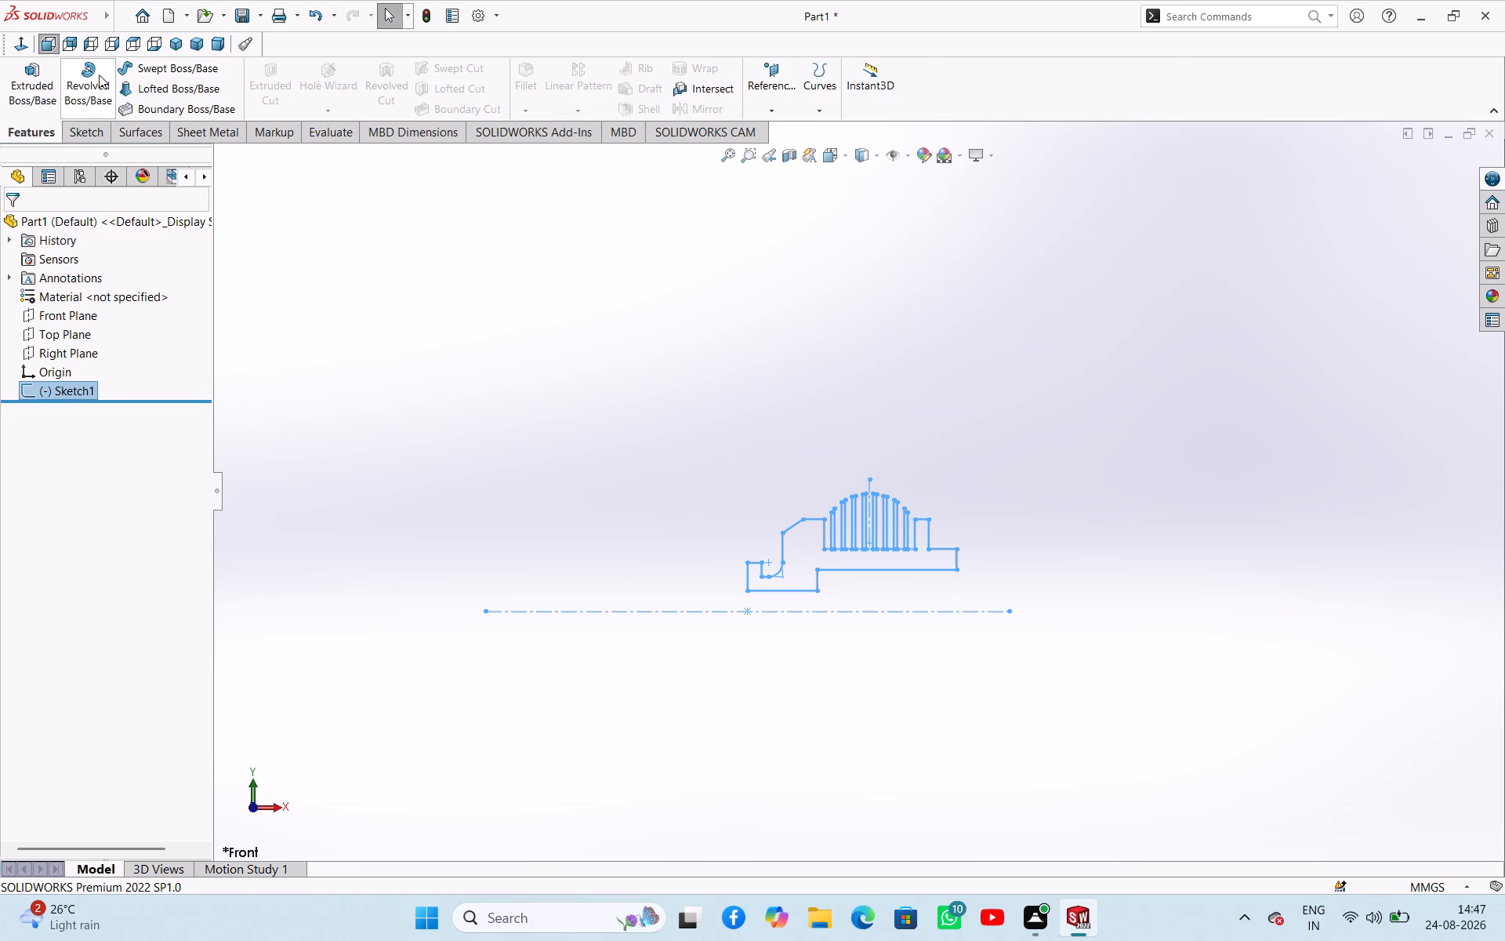
pyautogui.click(99, 74)
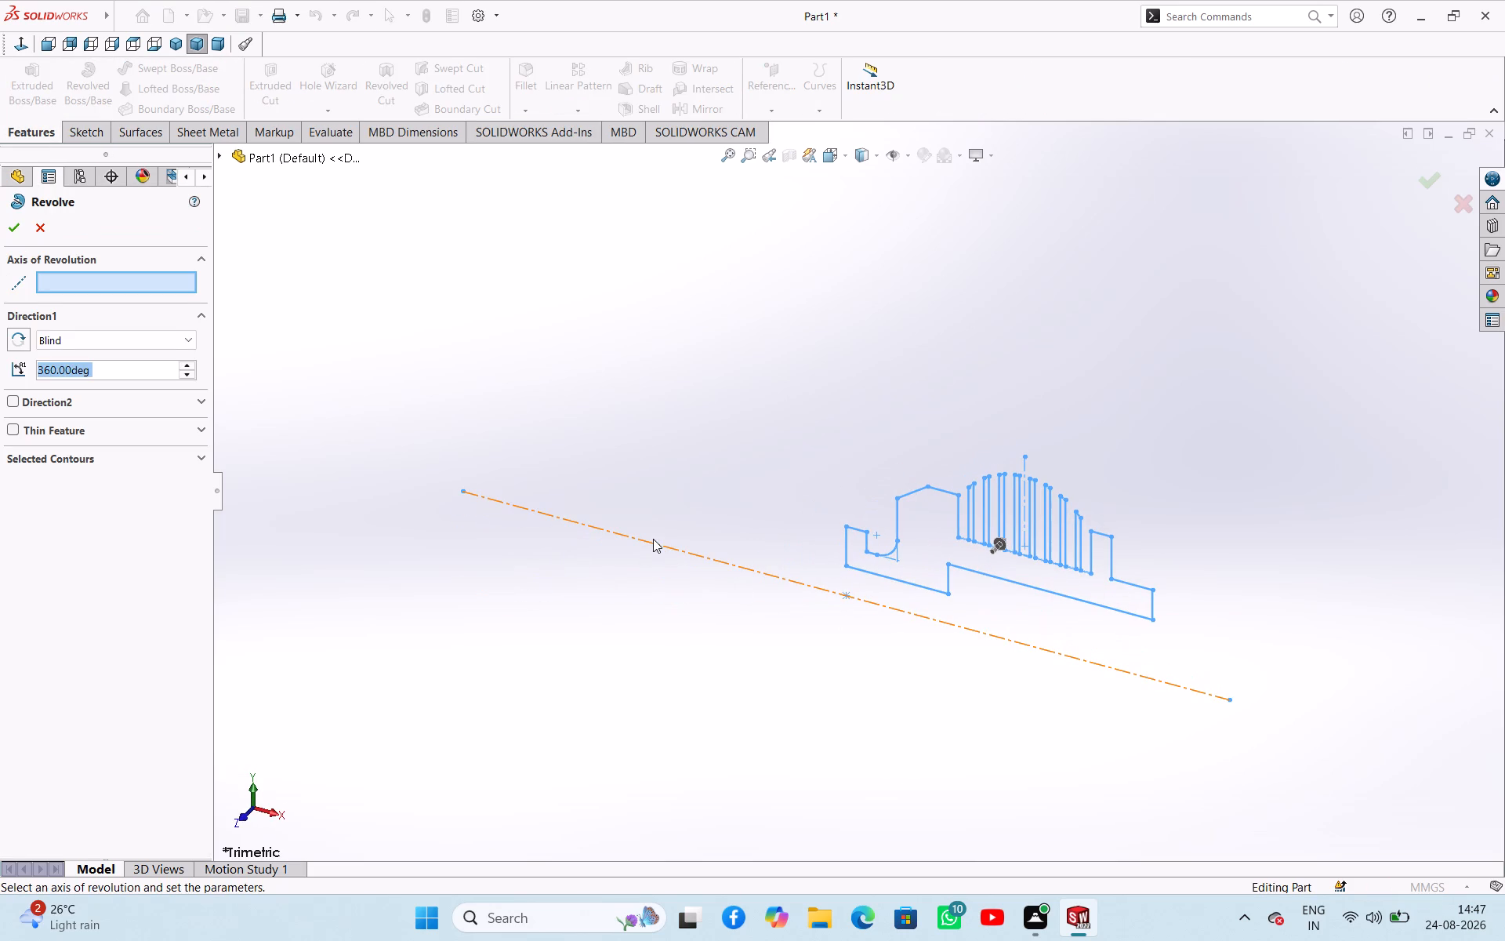
pyautogui.click(653, 540)
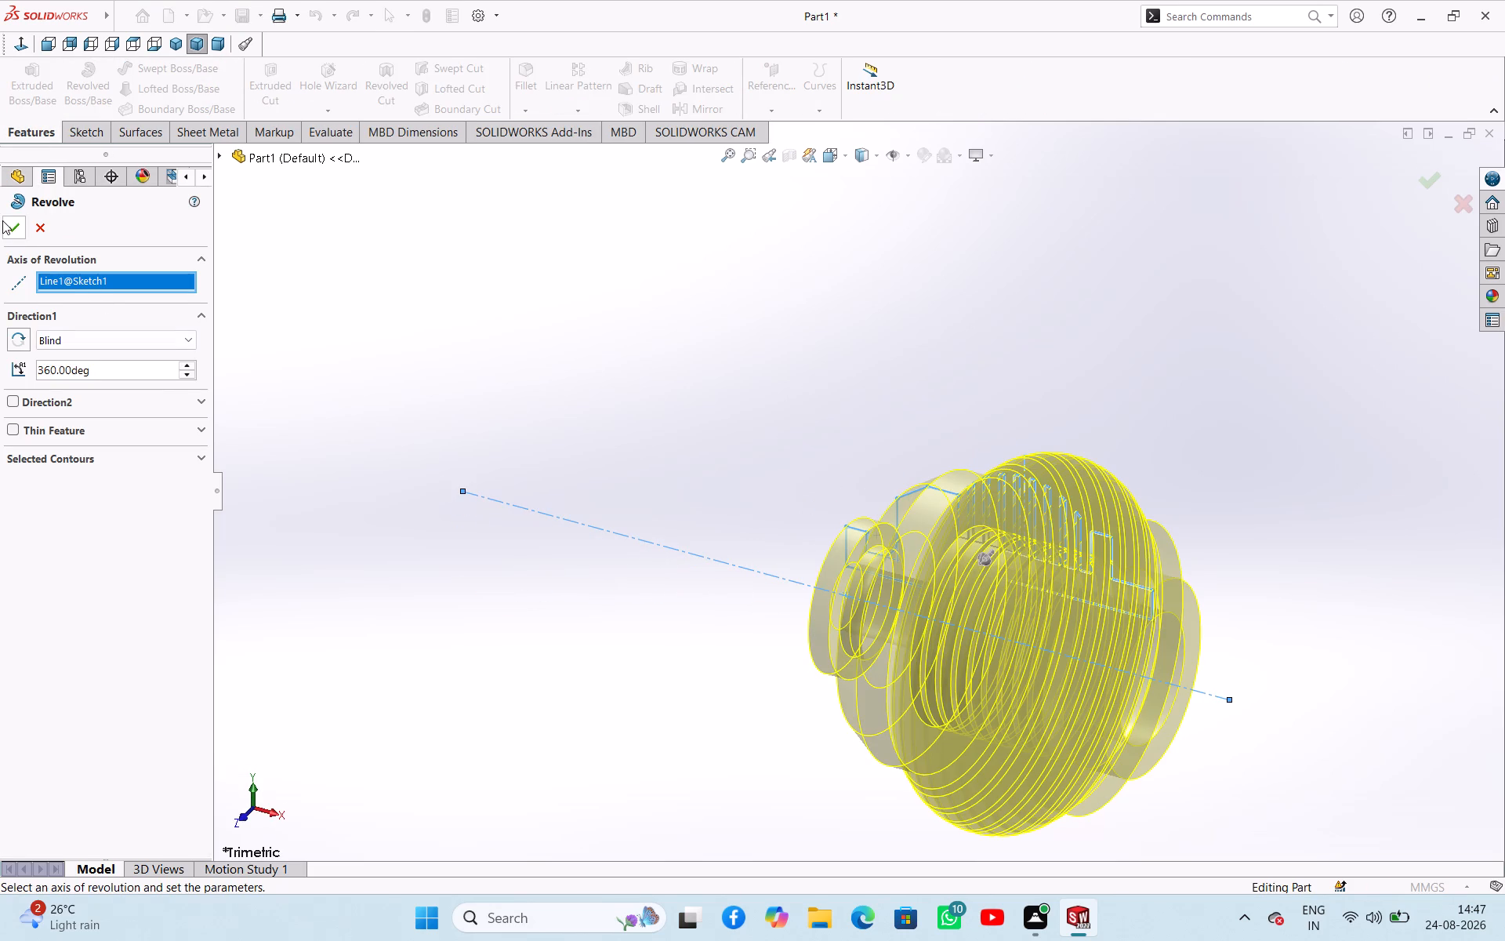
pyautogui.click(3, 218)
pyautogui.click(436, 368)
# Examine the revolved finned body from all sides, including both bored ends and the fins.
pyautogui.moveTo(508, 406); pyautogui.dragTo(599, 307, button='middle')
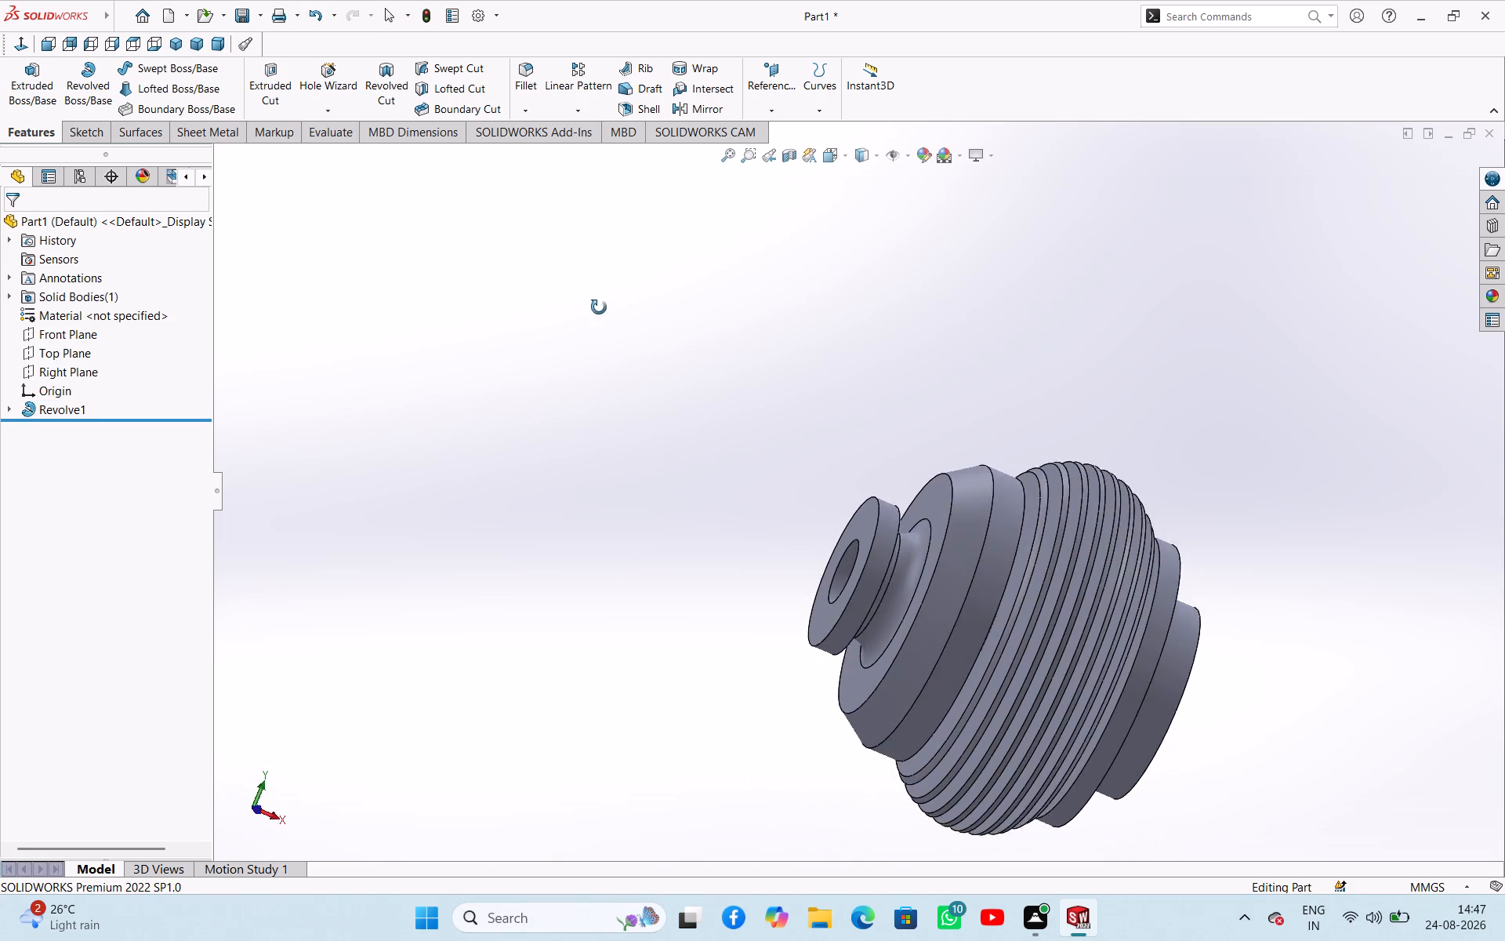
pyautogui.moveTo(599, 307); pyautogui.dragTo(687, 231, button='middle')
pyautogui.scroll(3, 560, 580)
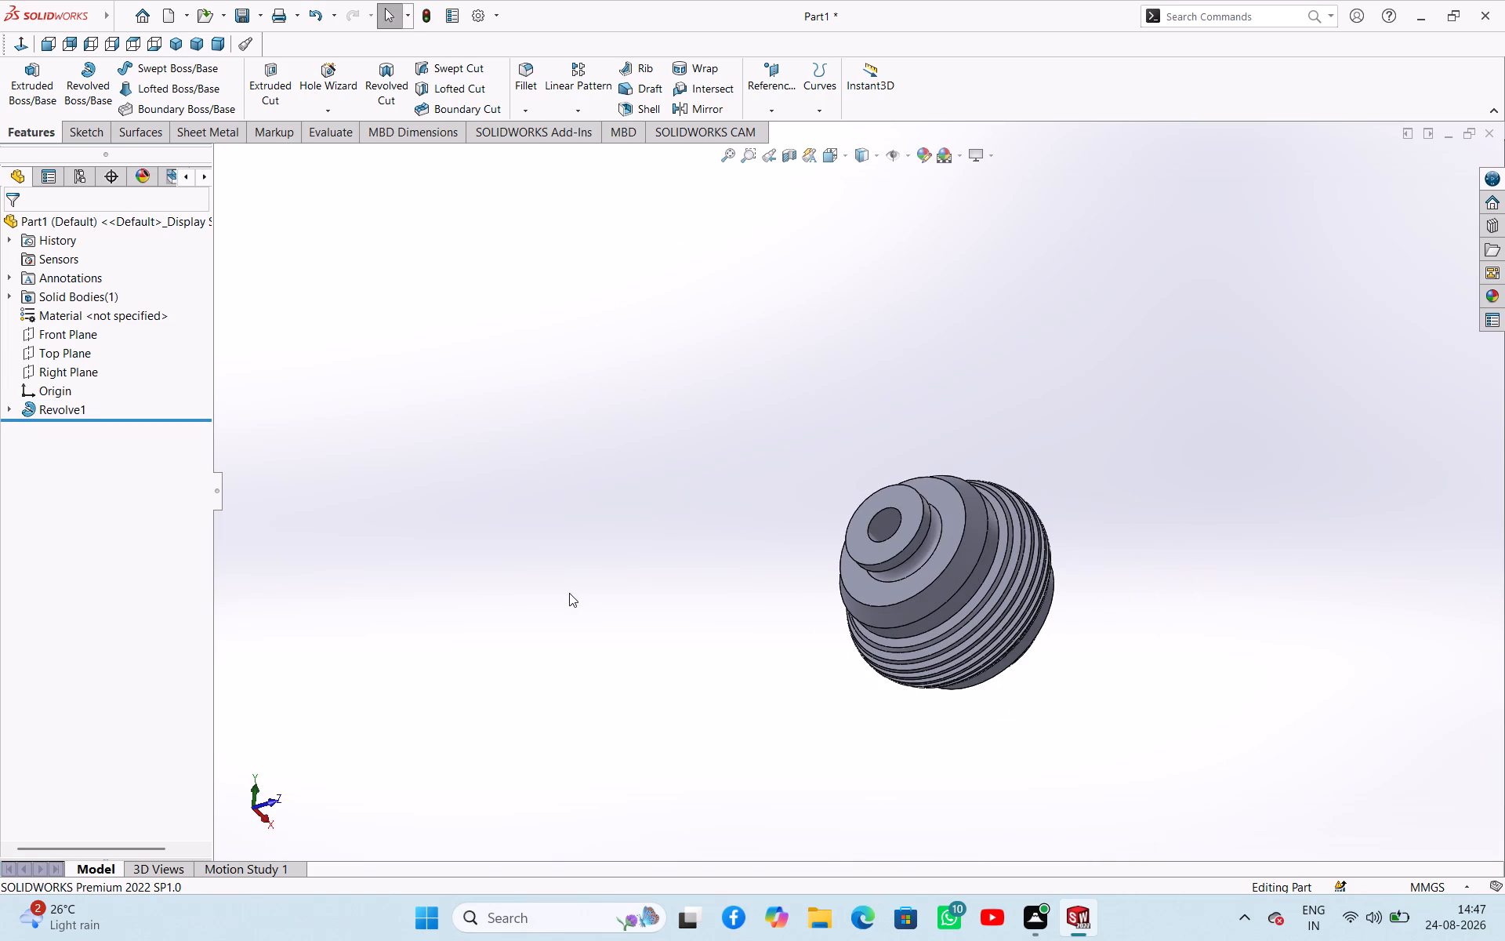
pyautogui.moveTo(677, 667); pyautogui.dragTo(692, 608, button='middle')
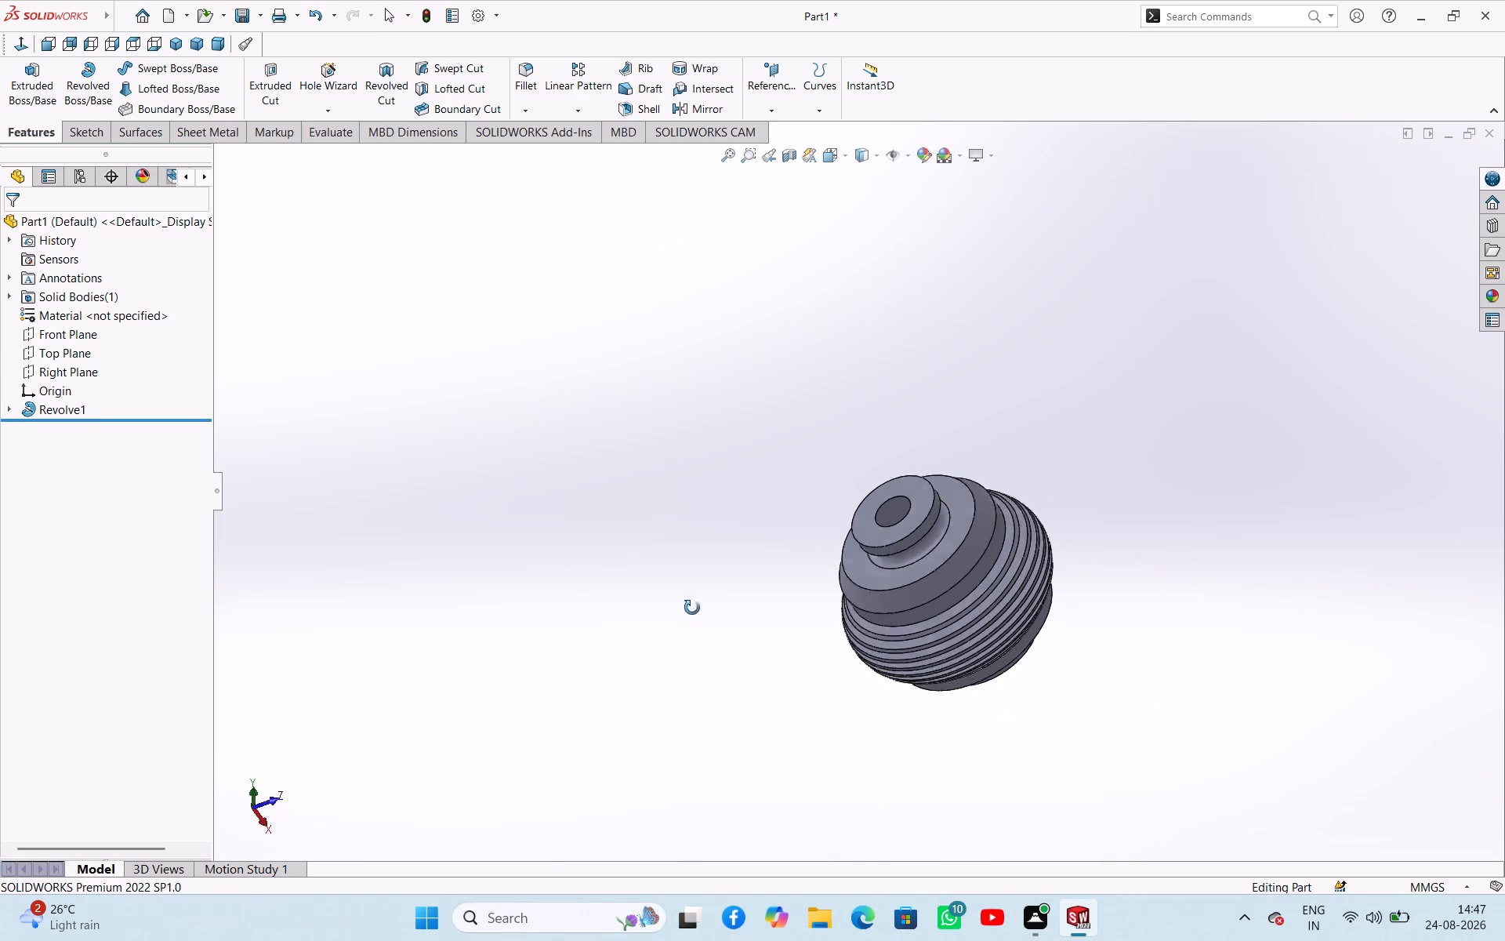
pyautogui.moveTo(692, 608); pyautogui.dragTo(814, 454, button='middle')
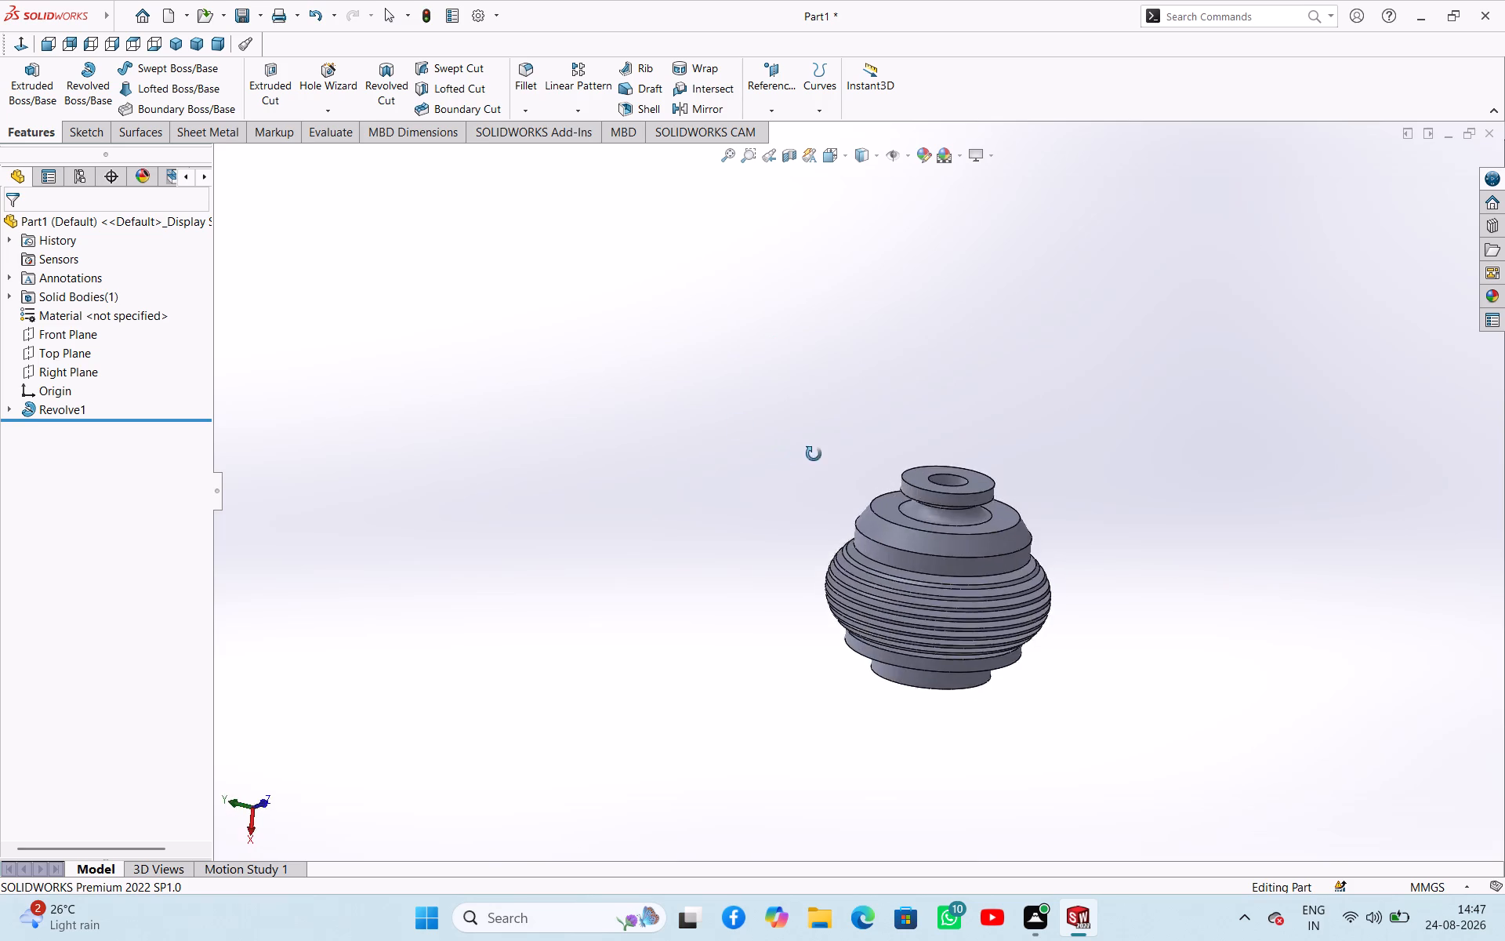
pyautogui.moveTo(814, 454); pyautogui.dragTo(1053, 465, button='middle')
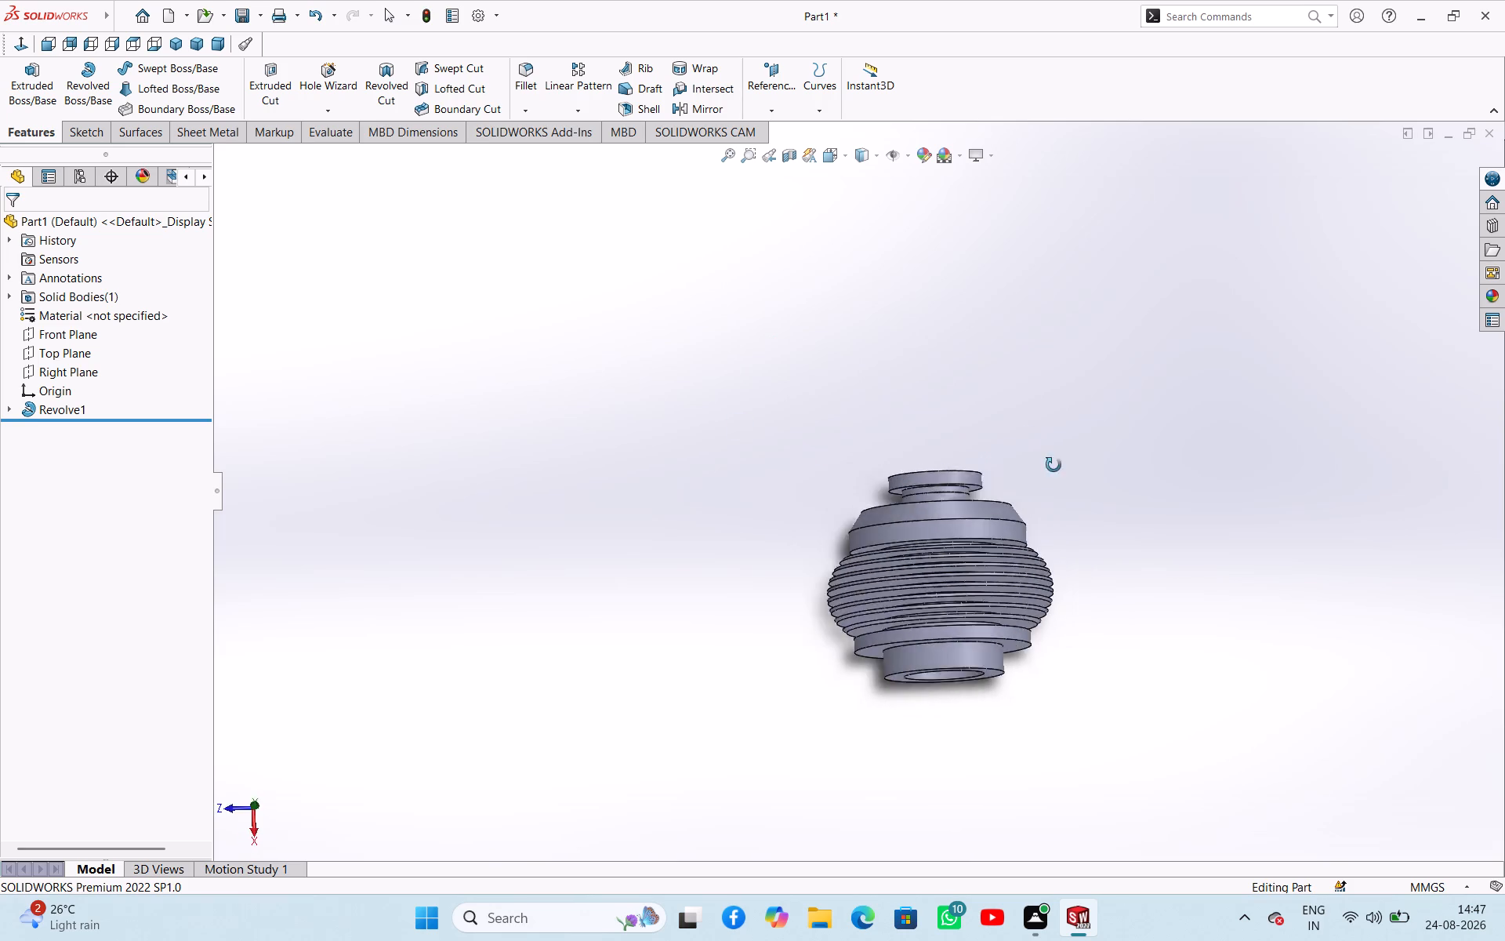
pyautogui.moveTo(1053, 465); pyautogui.dragTo(909, 529, button='middle')
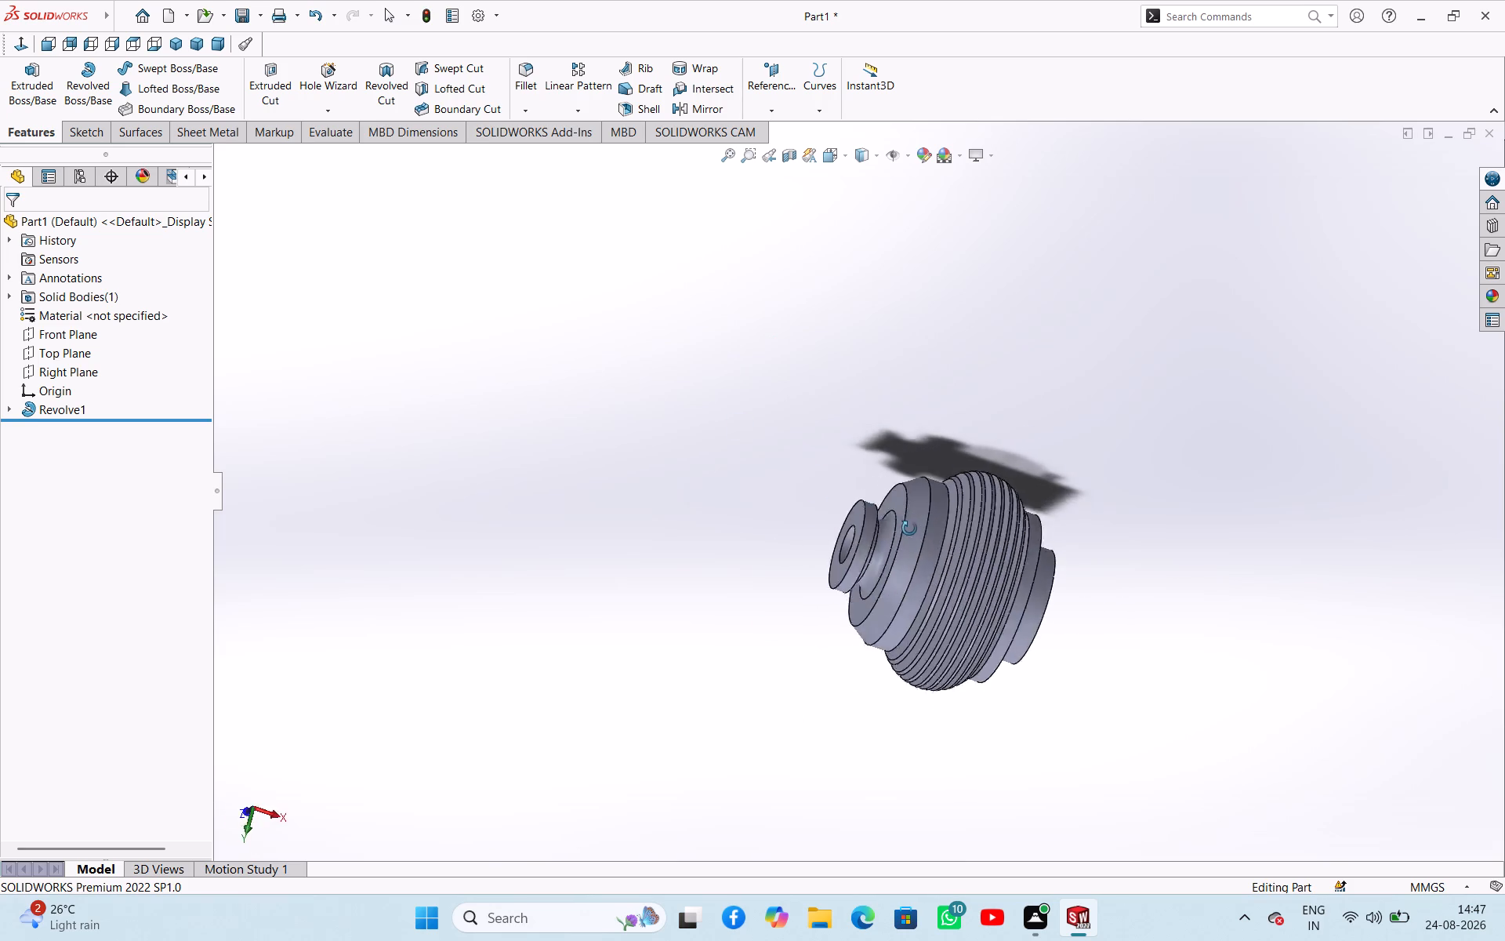
pyautogui.moveTo(909, 529); pyautogui.dragTo(570, 713, button='middle')
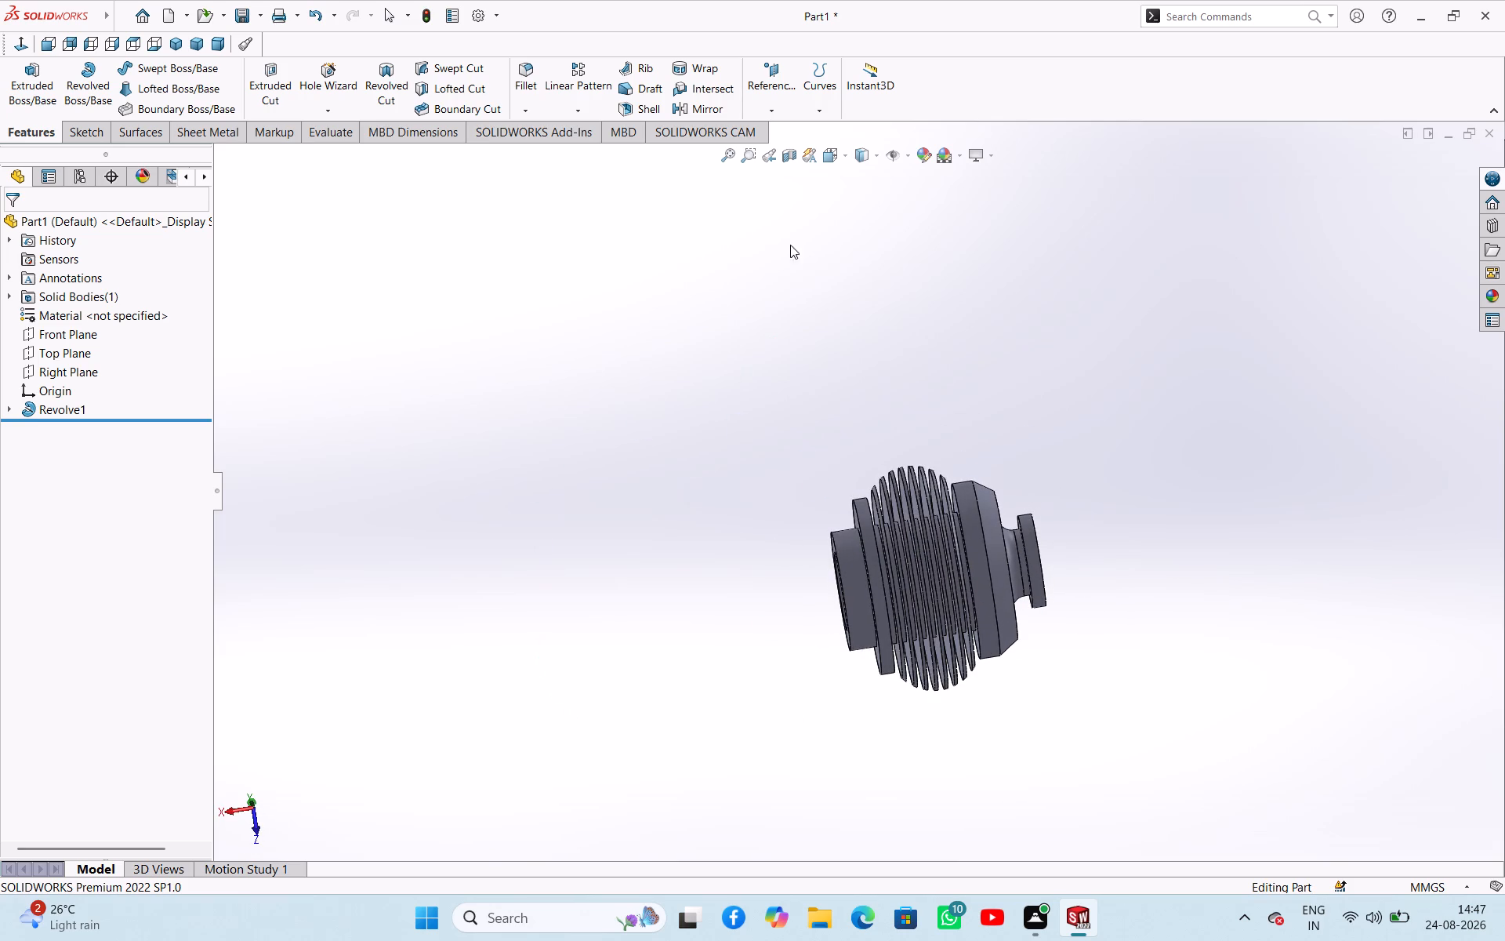
# Section the part at the Front Plane and tilt the section plane freehand to about 353.8° in X and 8.8° in Y.
pyautogui.click(788, 160)
pyautogui.moveTo(815, 438); pyautogui.dragTo(871, 526, button='middle')
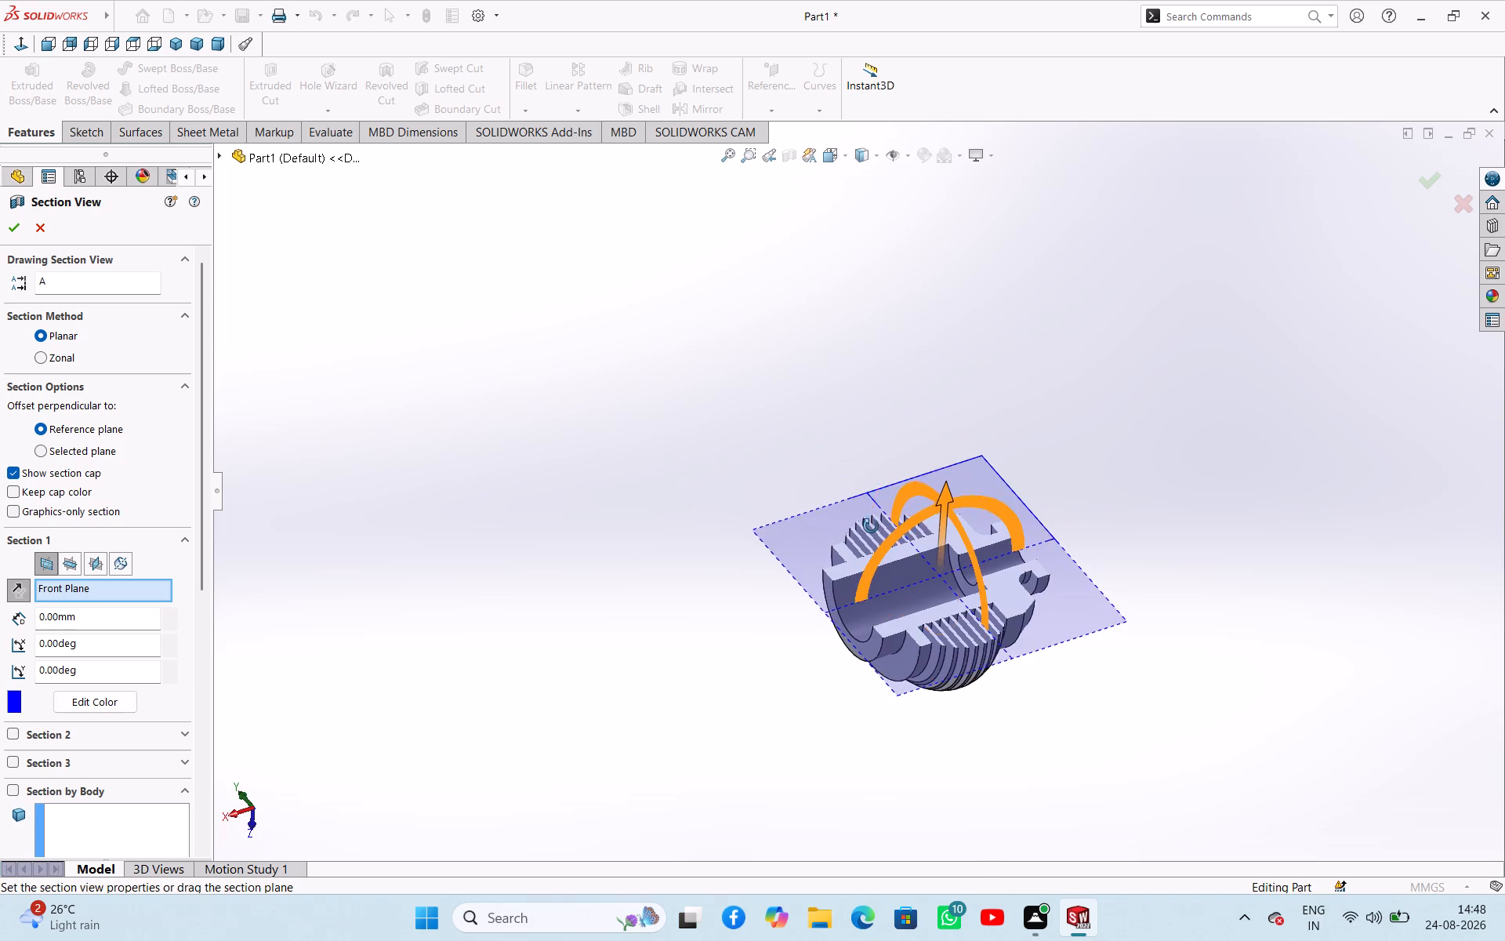
pyautogui.moveTo(871, 526); pyautogui.dragTo(872, 527, button='middle')
pyautogui.moveTo(955, 517); pyautogui.dragTo(977, 566)
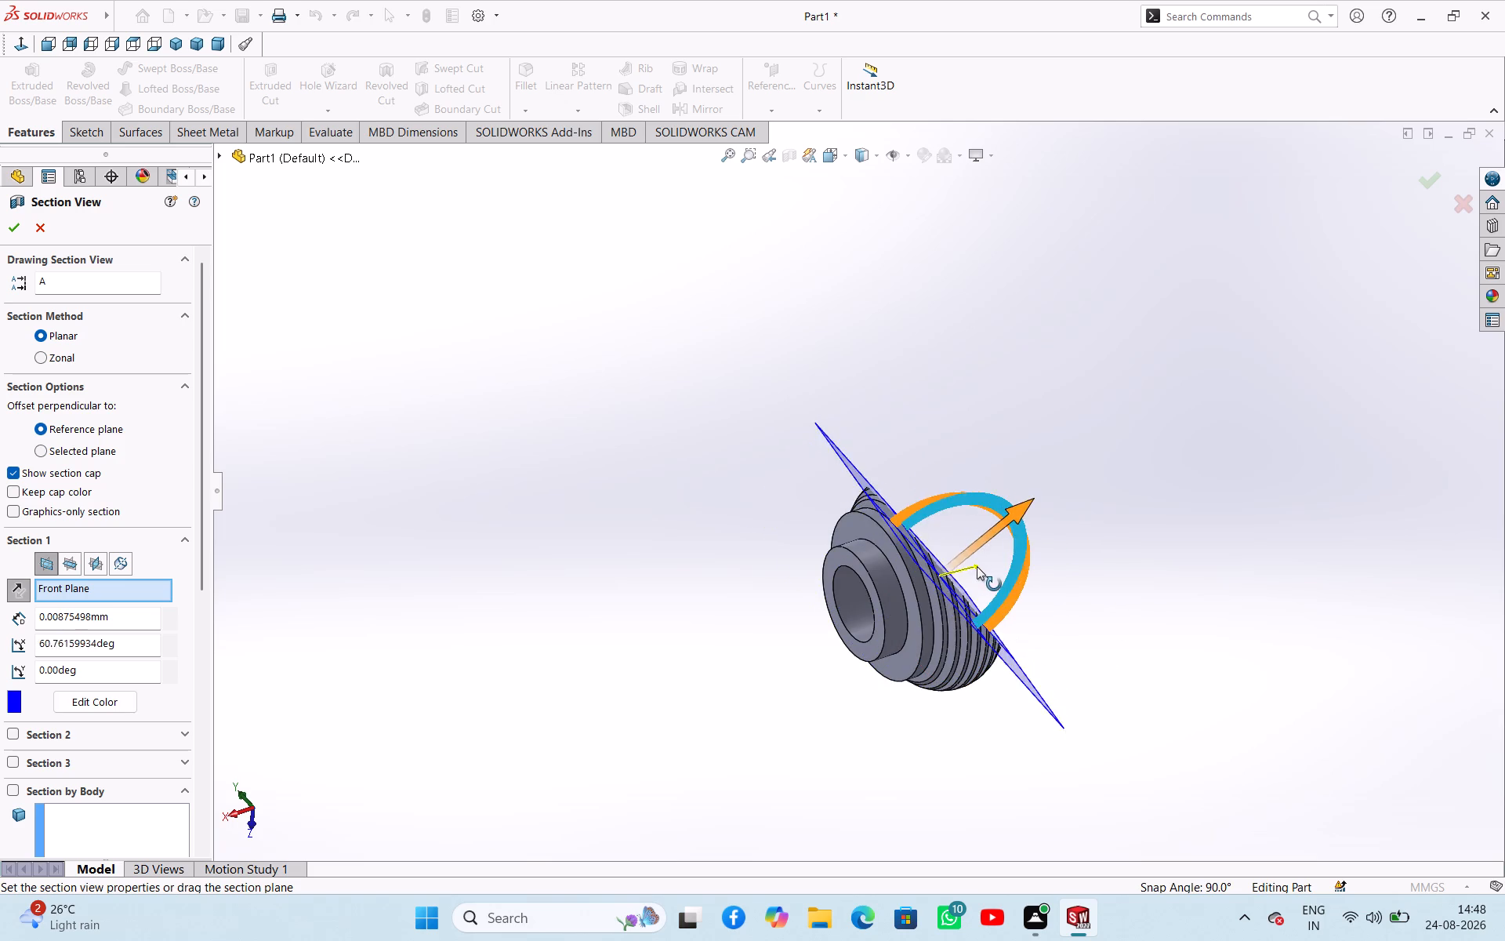
pyautogui.moveTo(977, 566); pyautogui.dragTo(946, 550)
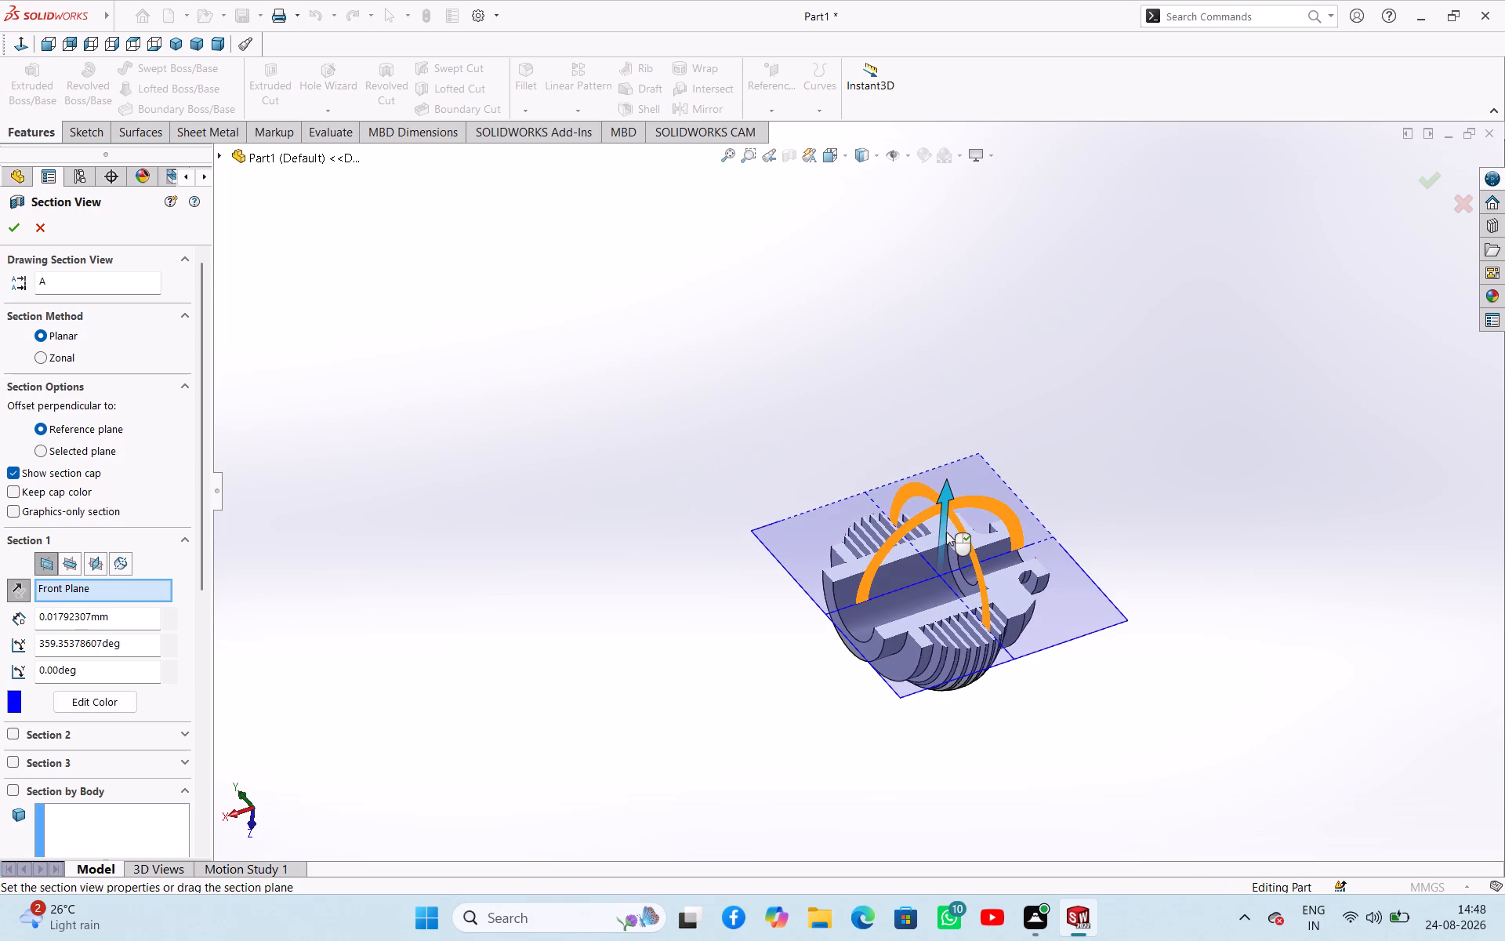
pyautogui.moveTo(960, 504); pyautogui.dragTo(962, 507)
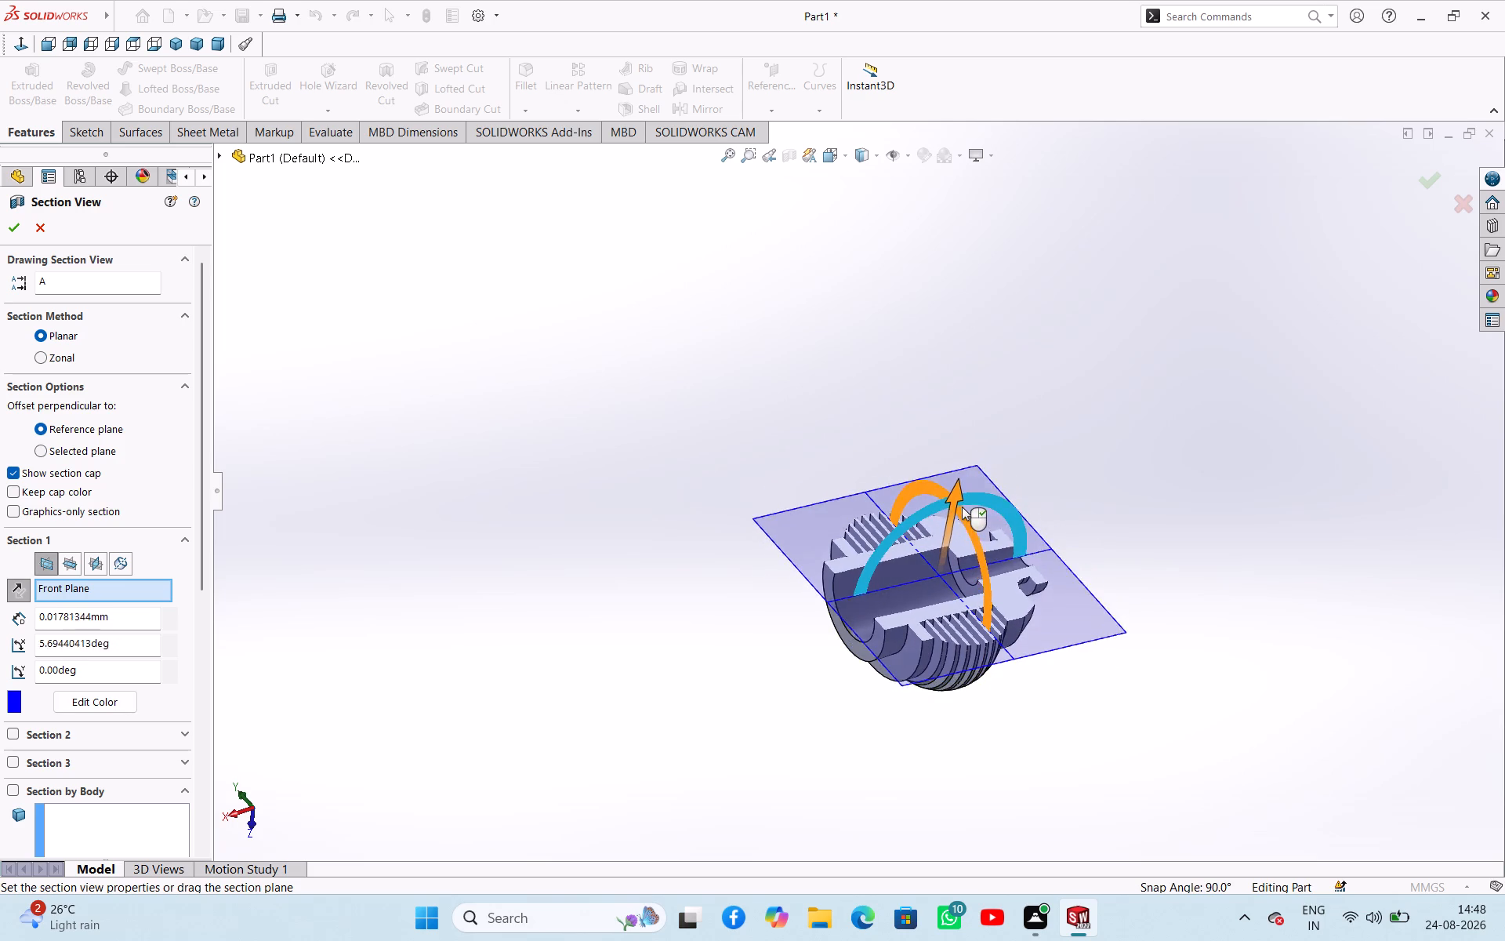
pyautogui.moveTo(962, 507); pyautogui.dragTo(952, 510)
pyautogui.moveTo(956, 526); pyautogui.dragTo(969, 557)
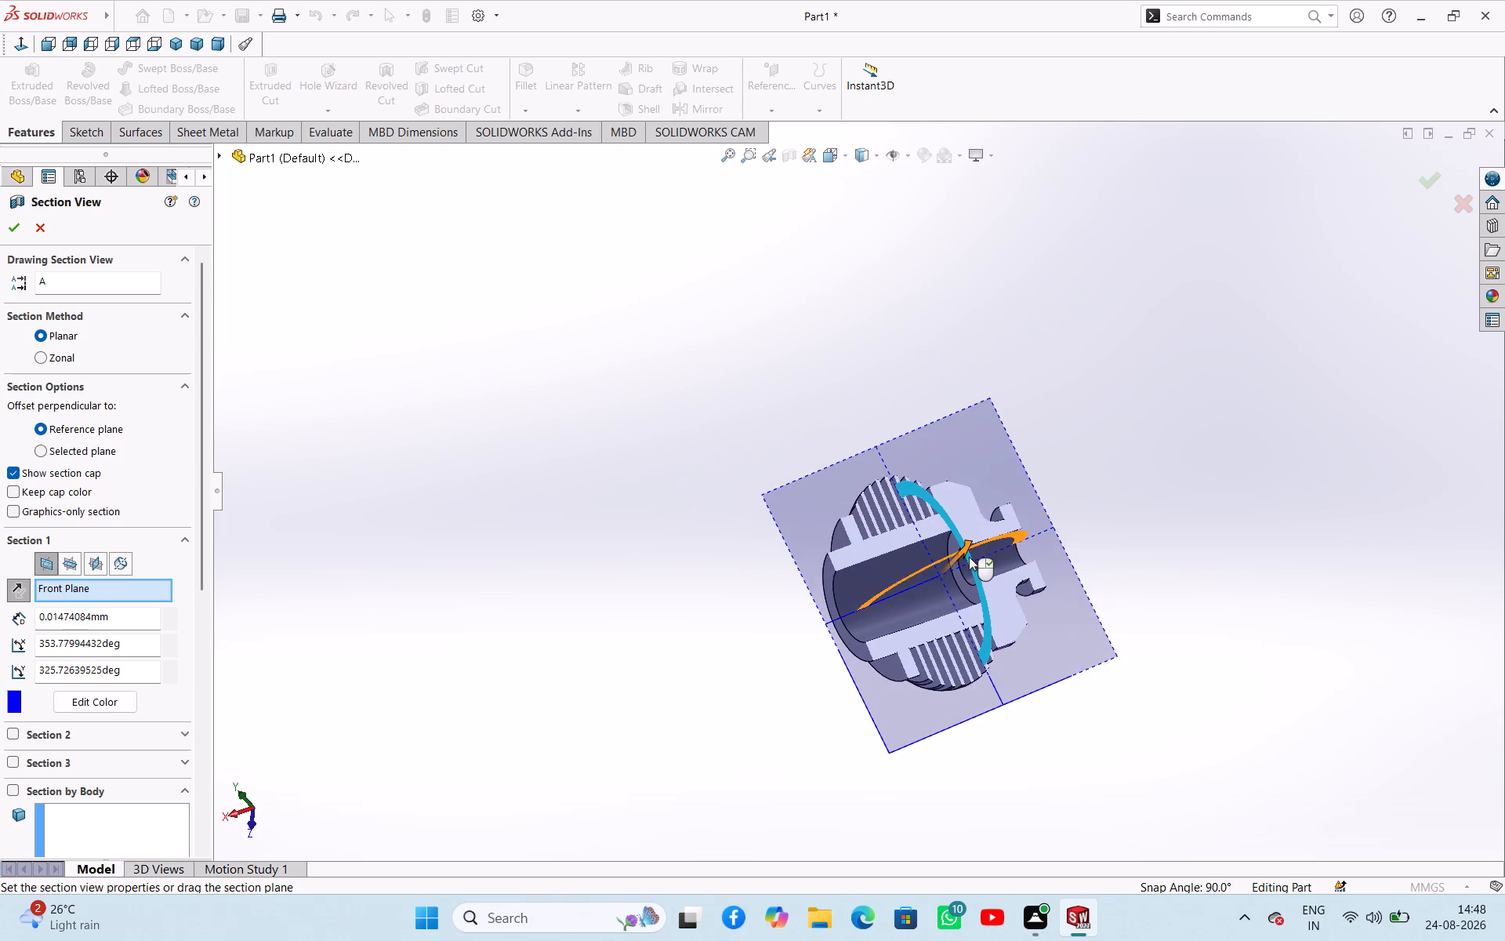
pyautogui.moveTo(969, 557); pyautogui.dragTo(934, 489)
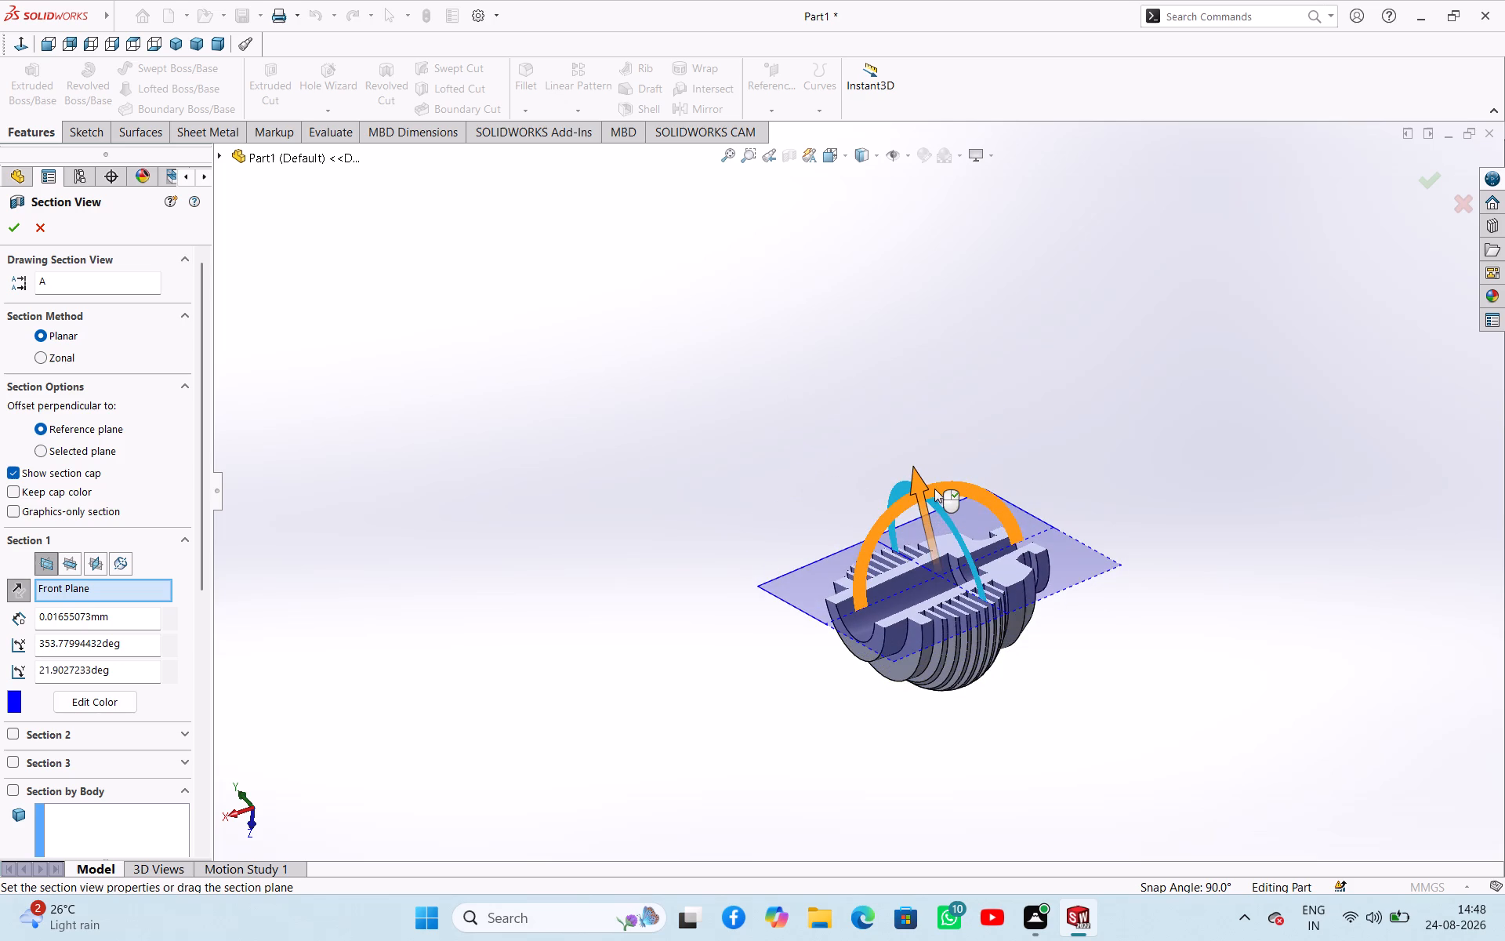
pyautogui.moveTo(934, 489); pyautogui.dragTo(950, 518)
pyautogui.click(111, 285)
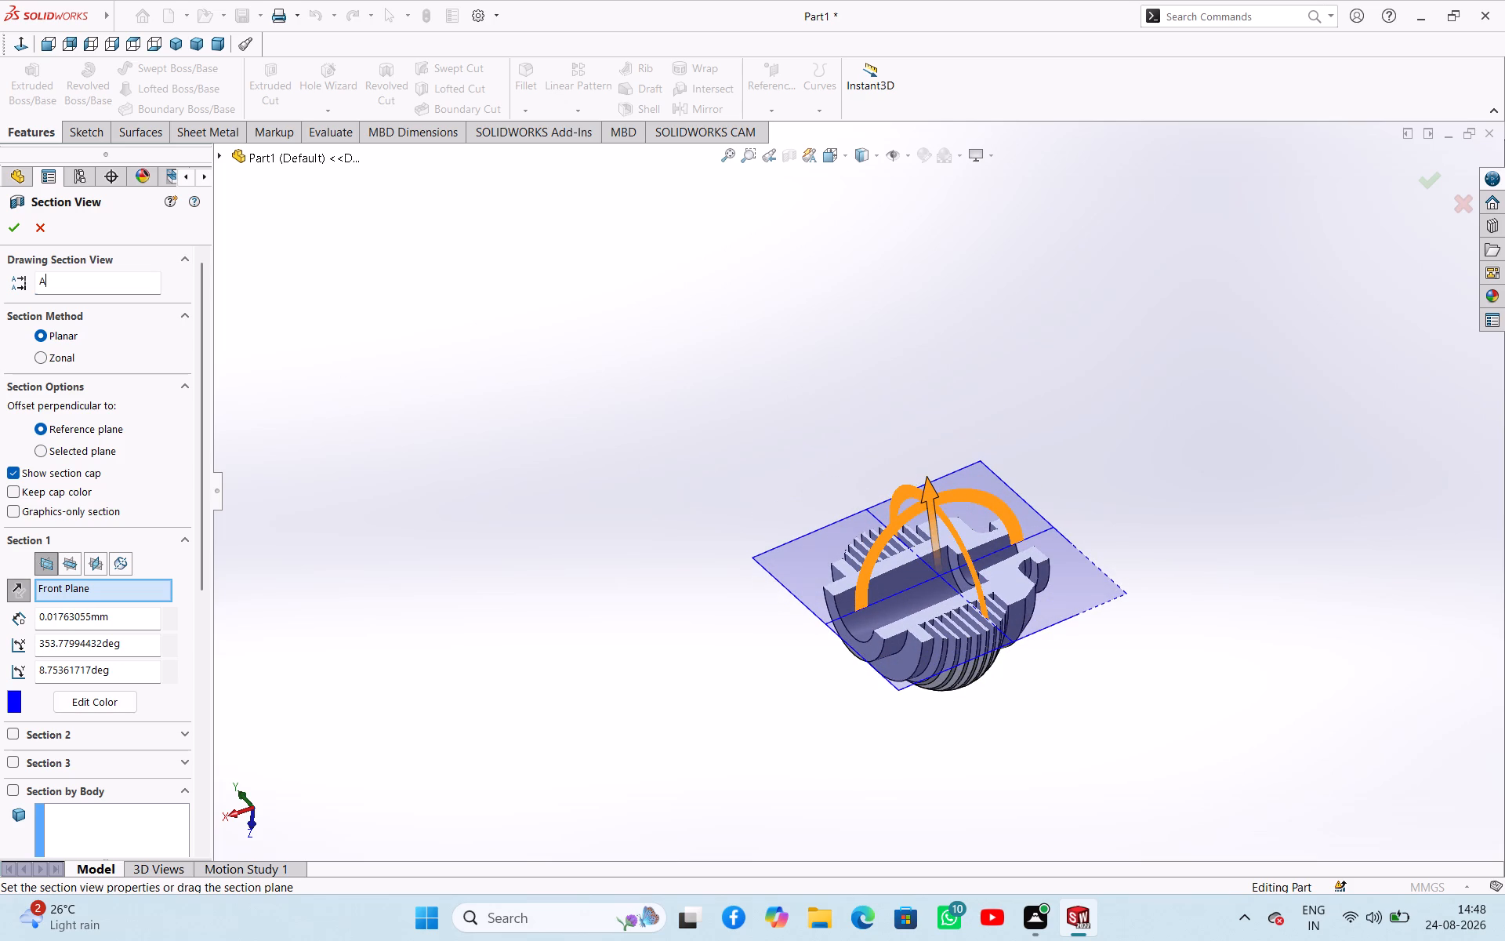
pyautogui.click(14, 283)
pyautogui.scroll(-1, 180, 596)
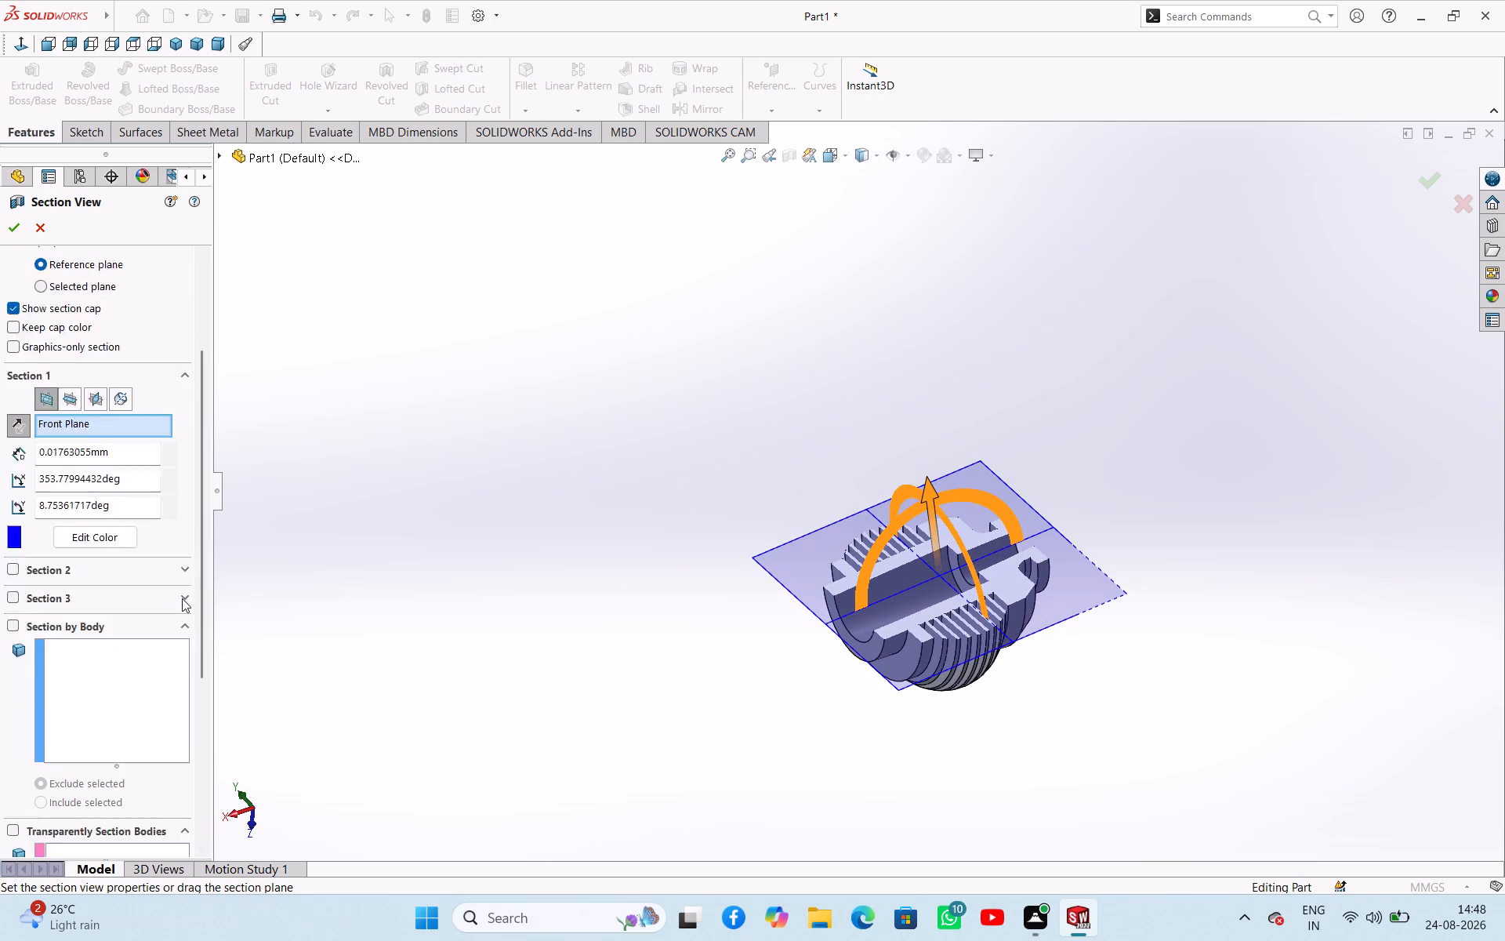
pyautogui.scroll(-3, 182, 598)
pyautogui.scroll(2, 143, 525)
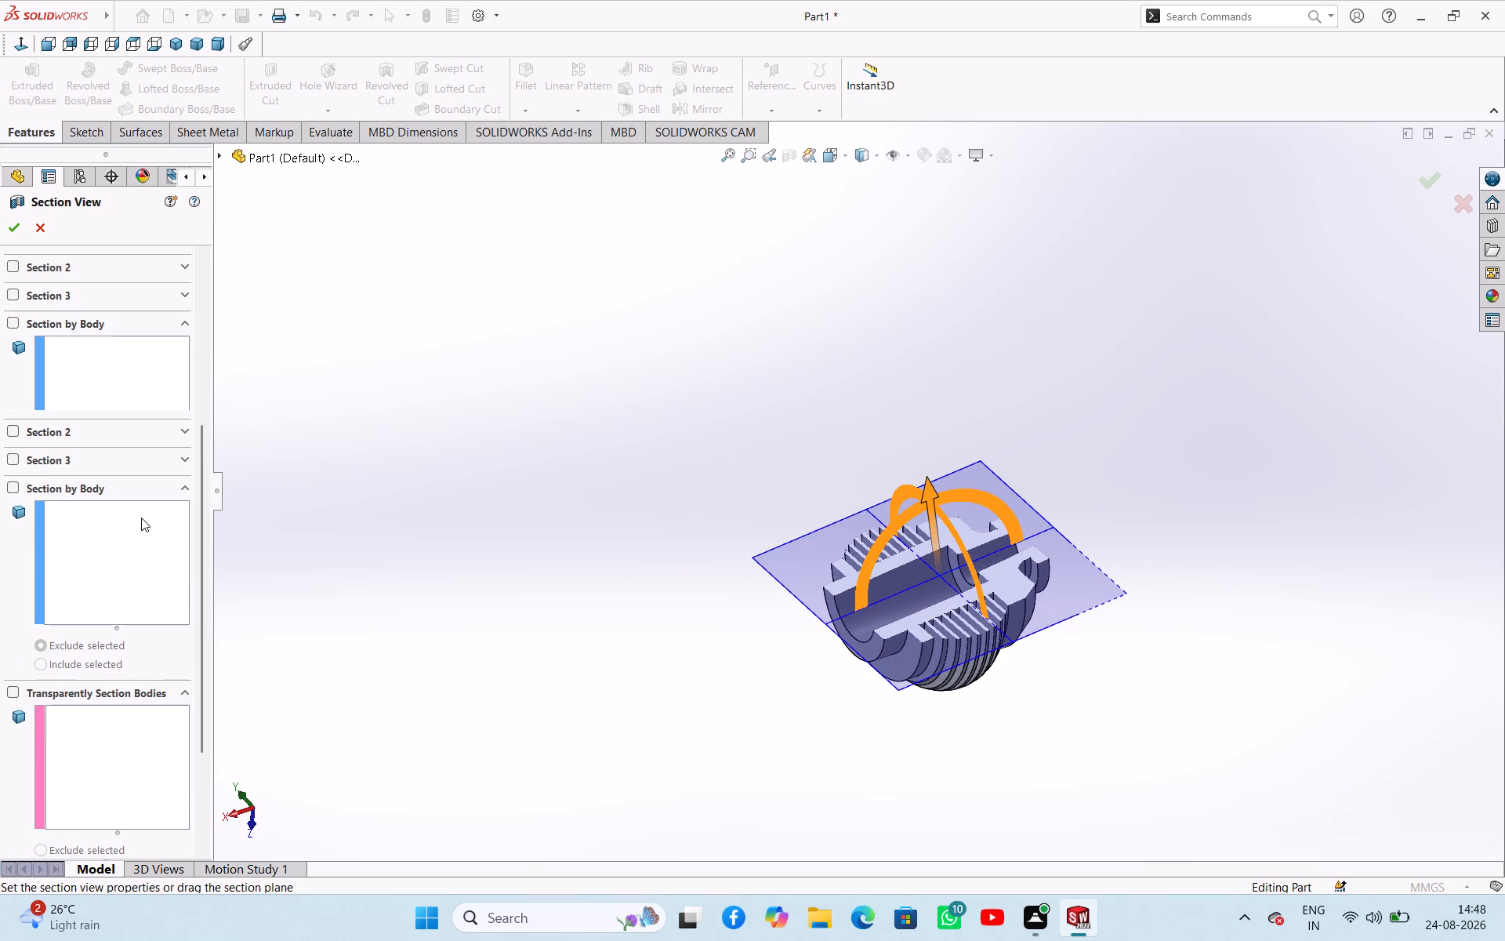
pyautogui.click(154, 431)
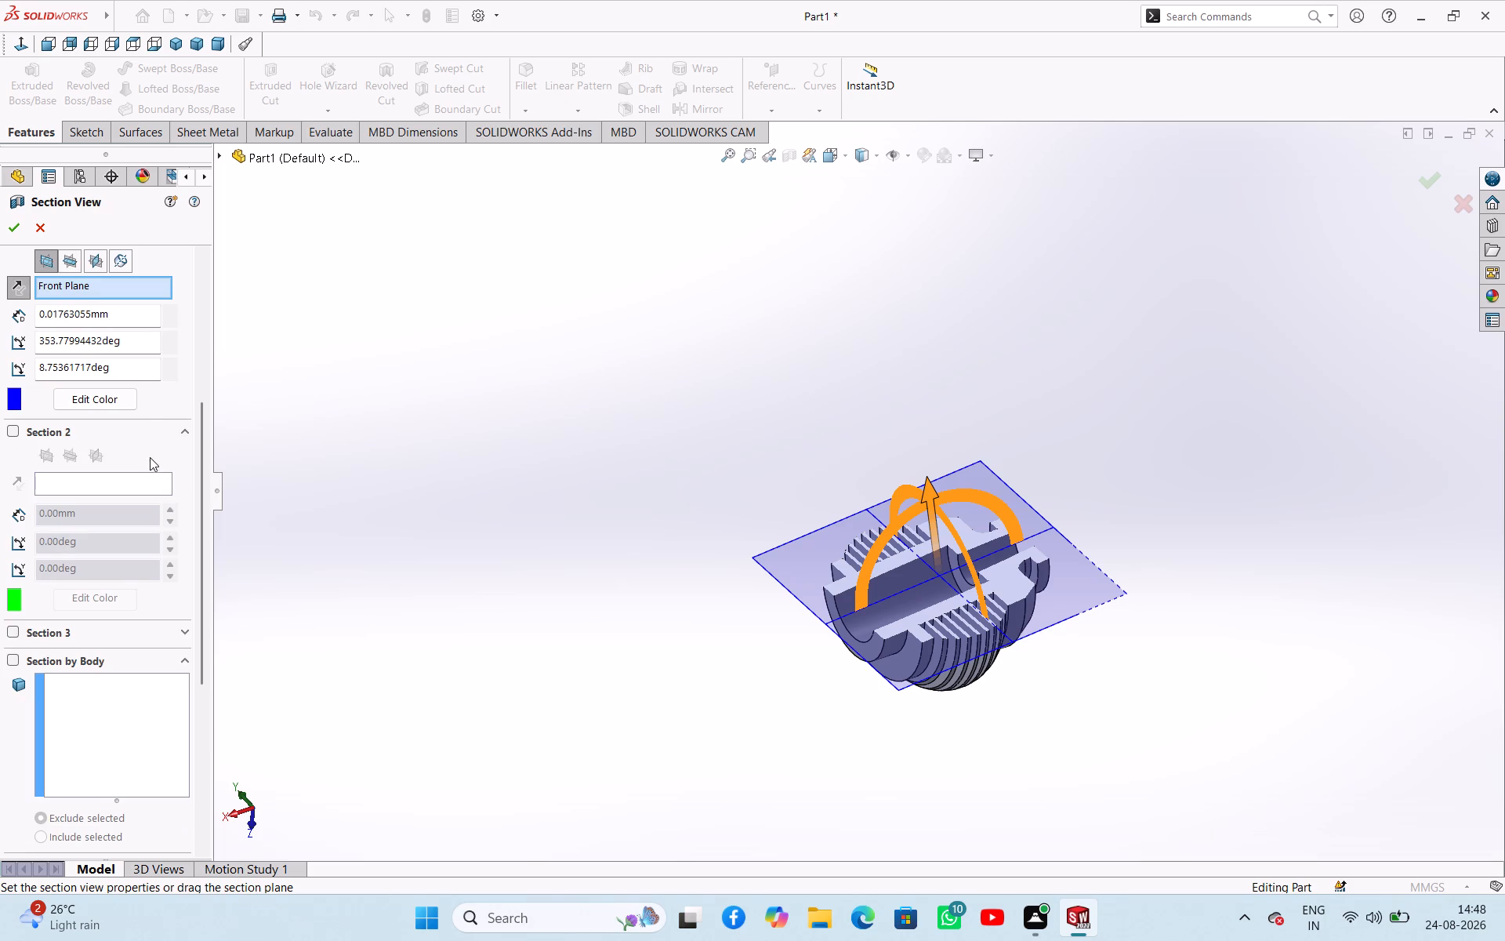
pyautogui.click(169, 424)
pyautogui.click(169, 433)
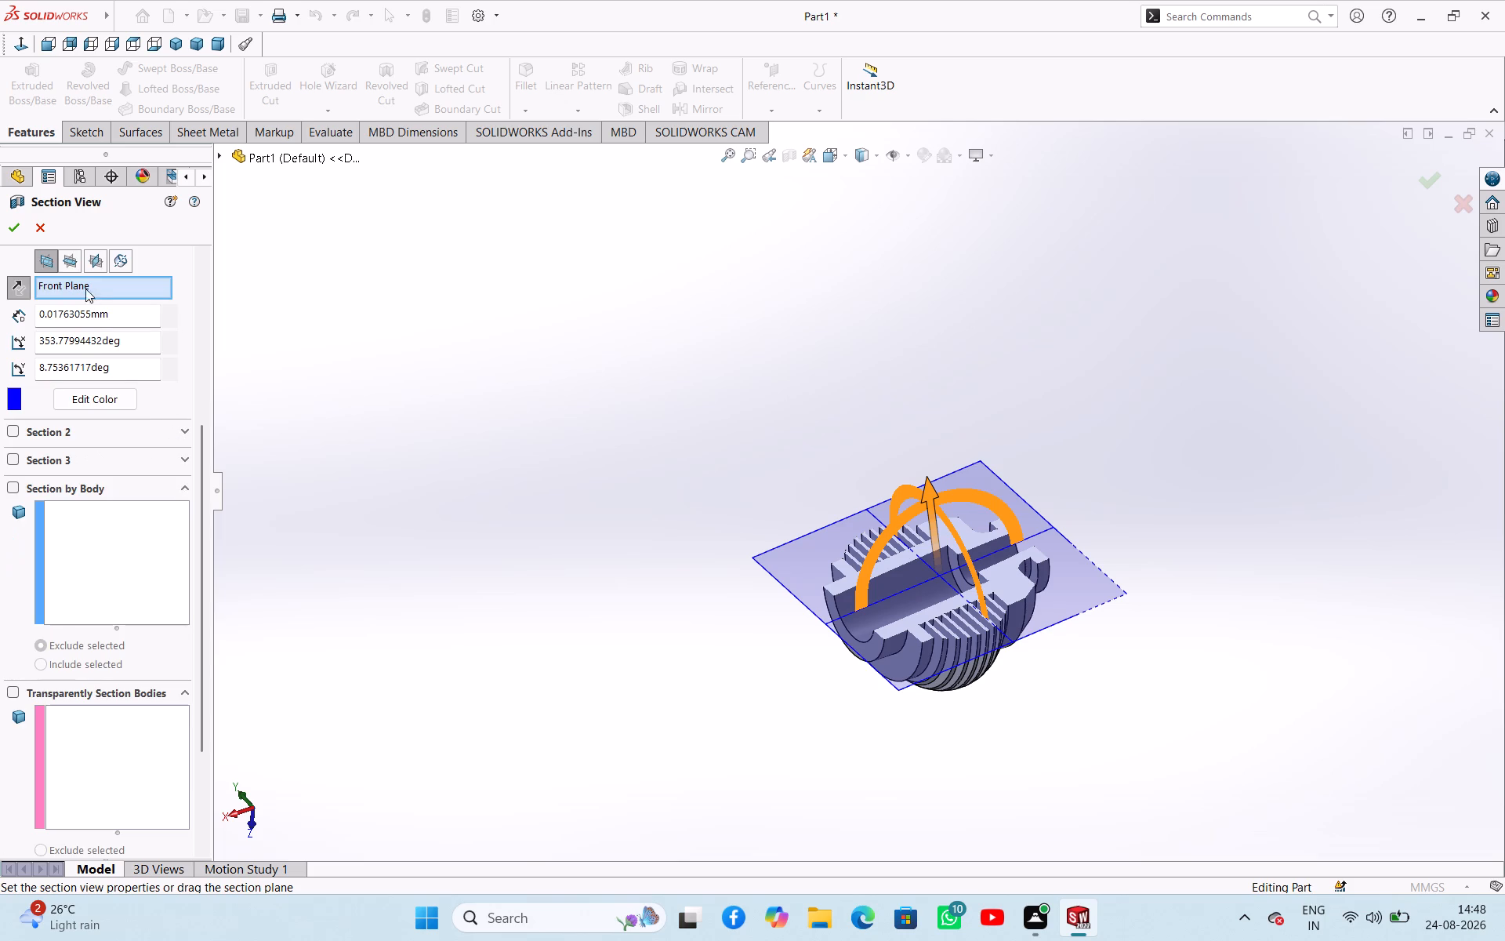
# Section the part at the Top Plane, tilting it to about 24° in Y and setting its X rotation to 270°.
pyautogui.click(73, 263)
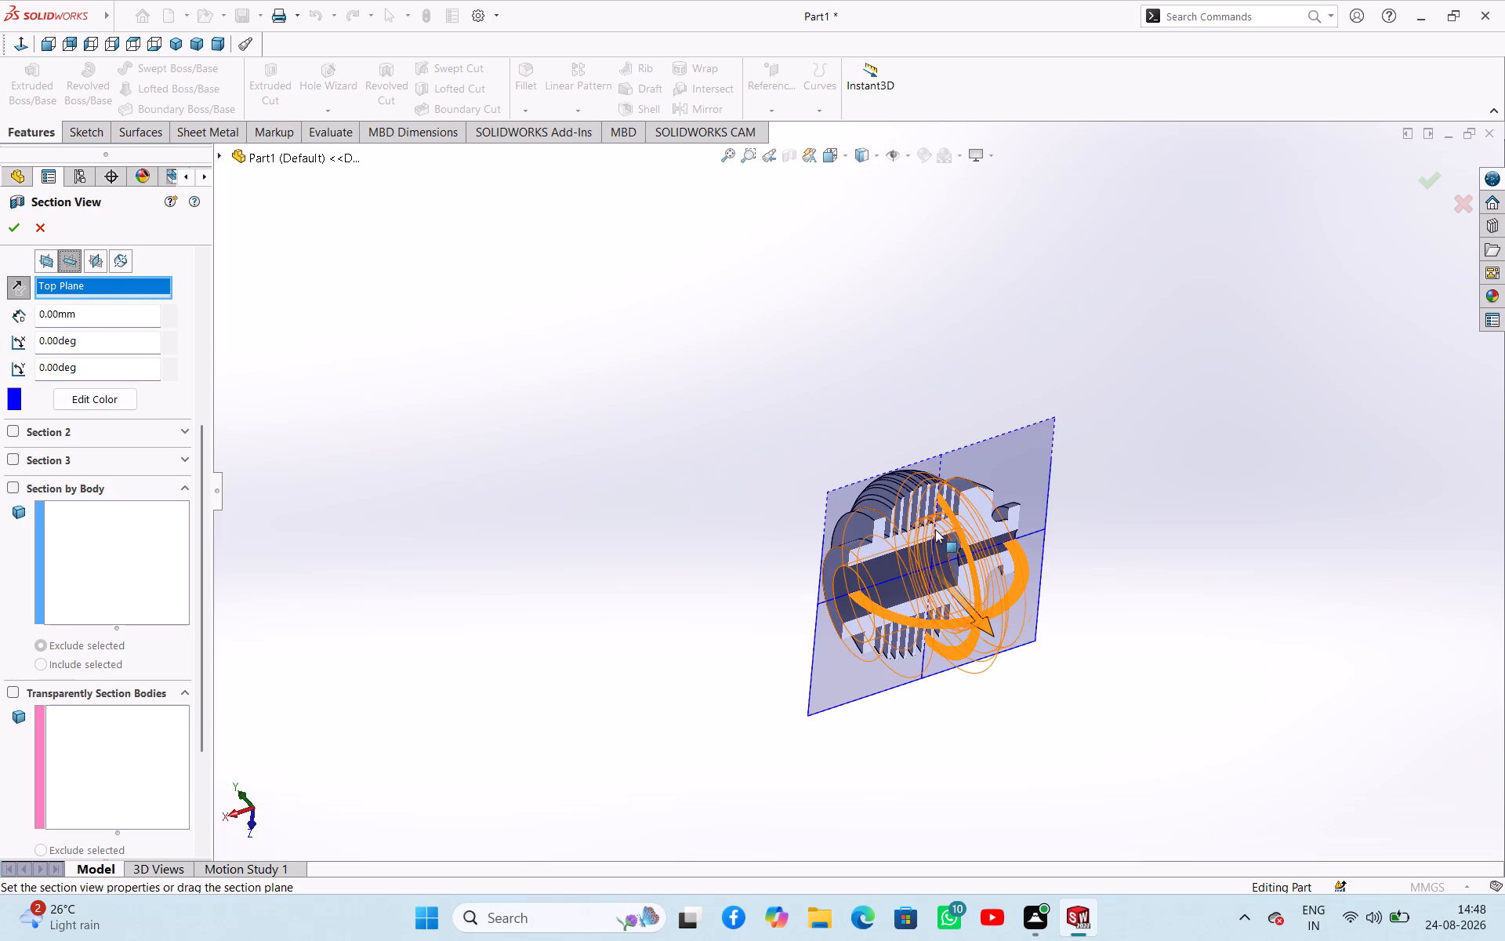
pyautogui.moveTo(951, 521); pyautogui.dragTo(926, 471)
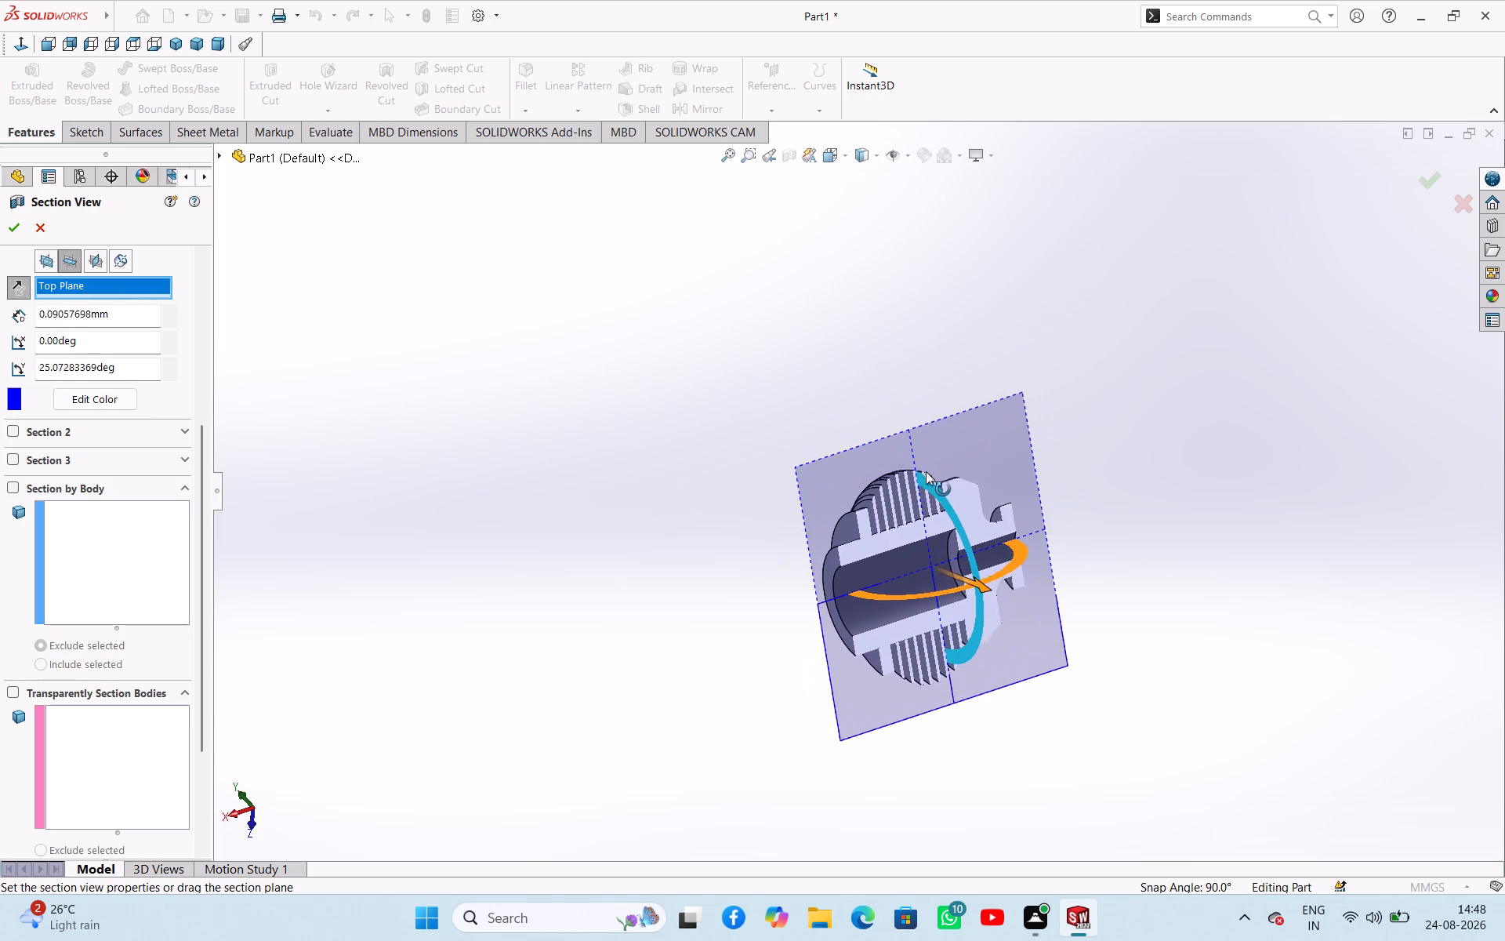
pyautogui.moveTo(926, 471); pyautogui.dragTo(930, 463)
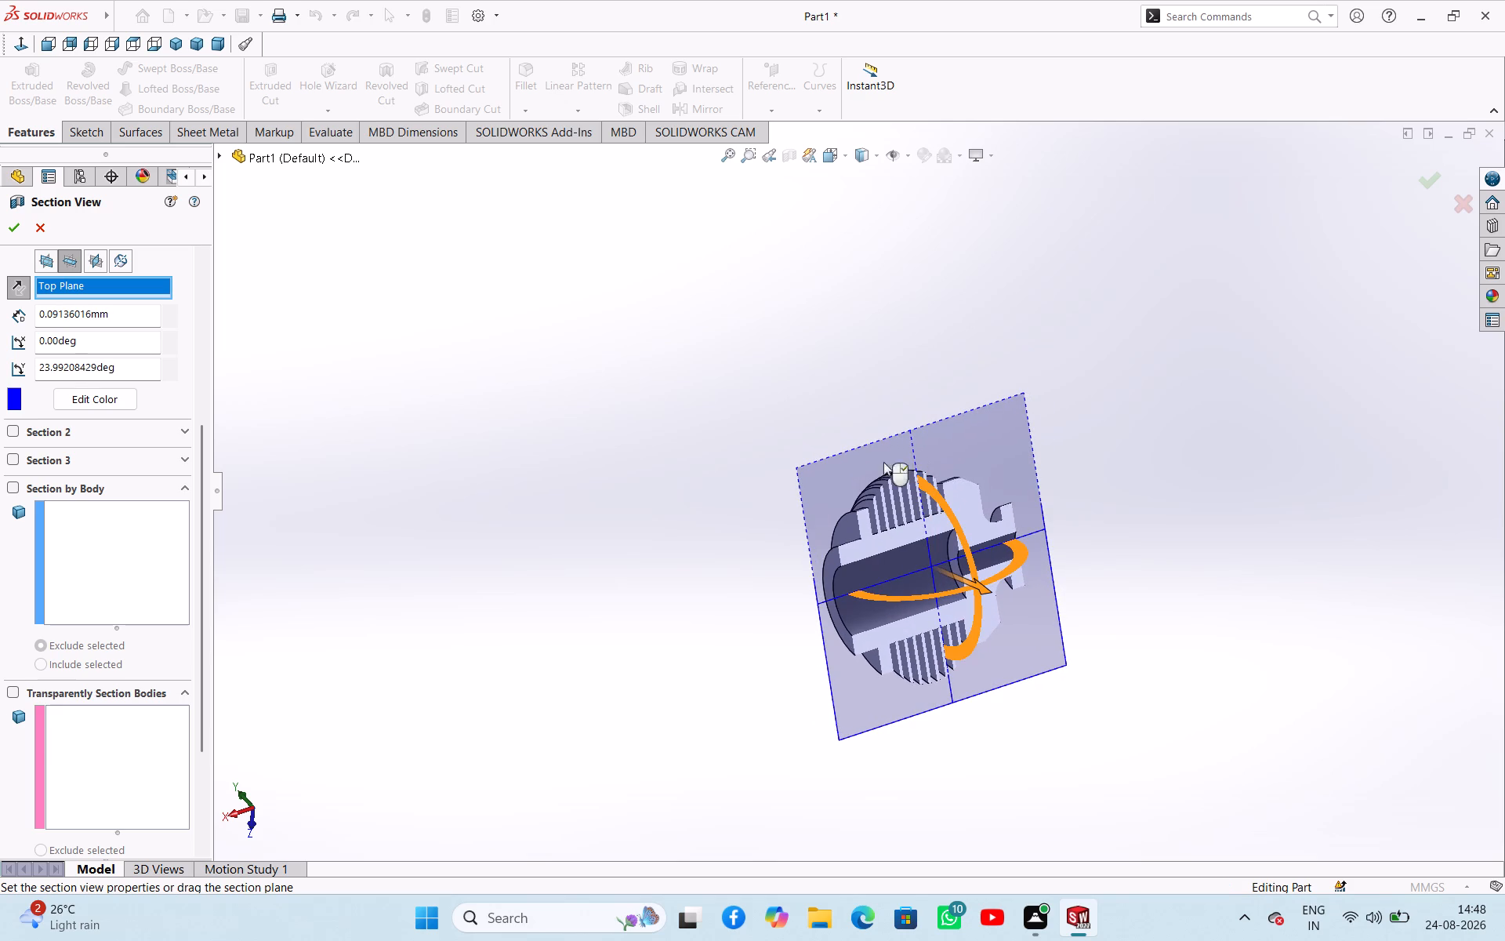
pyautogui.doubleClick(123, 344)
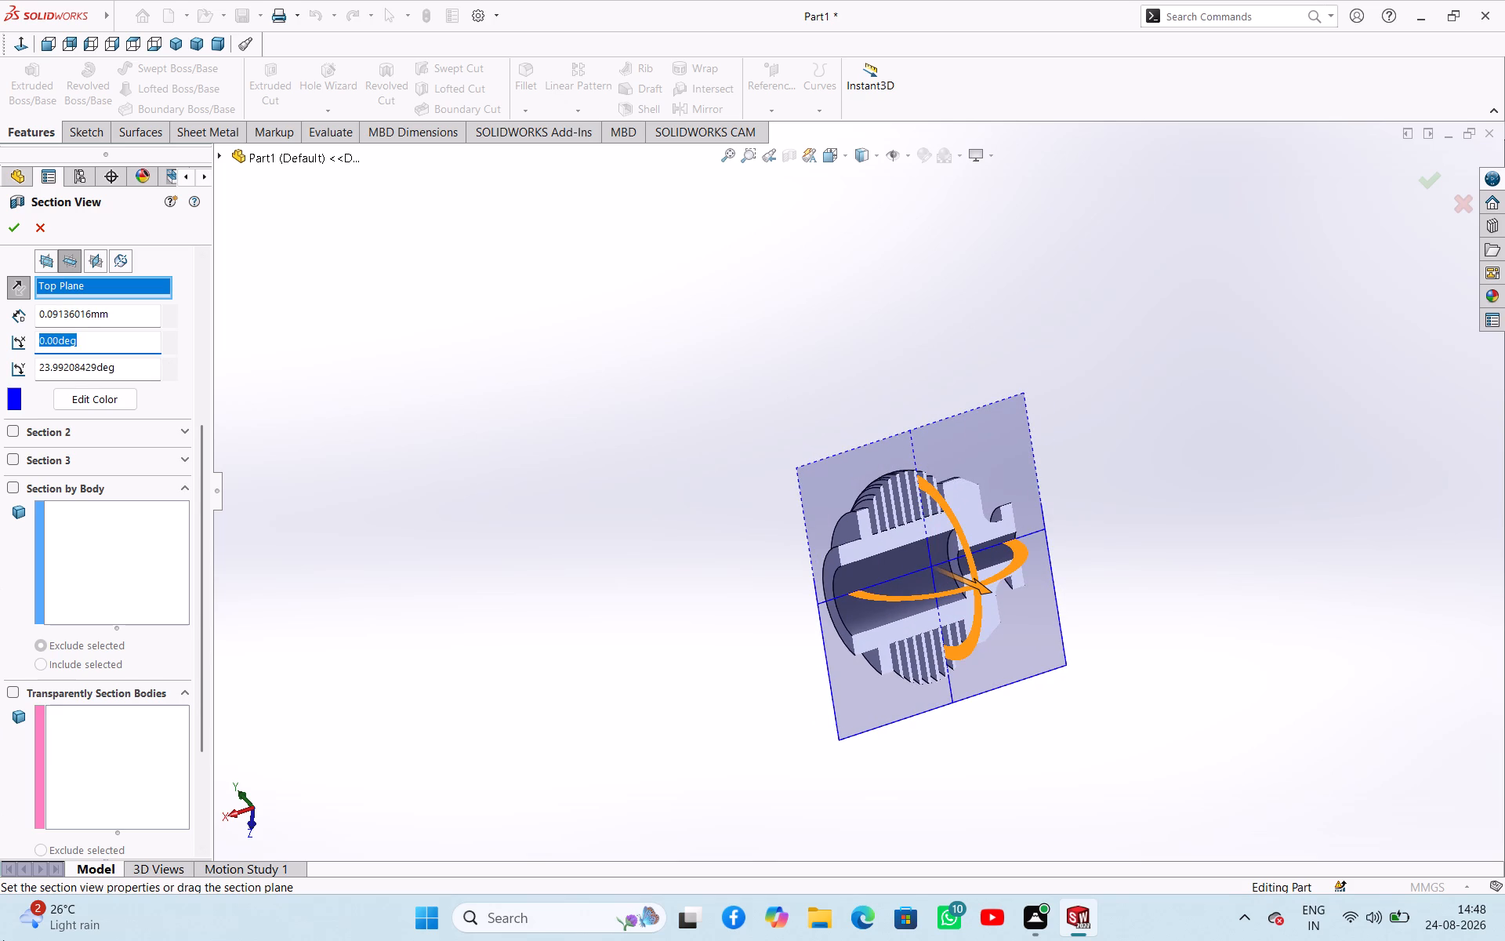
pyautogui.press('2')
pyautogui.press('7')
pyautogui.press('0')
pyautogui.press('Return')
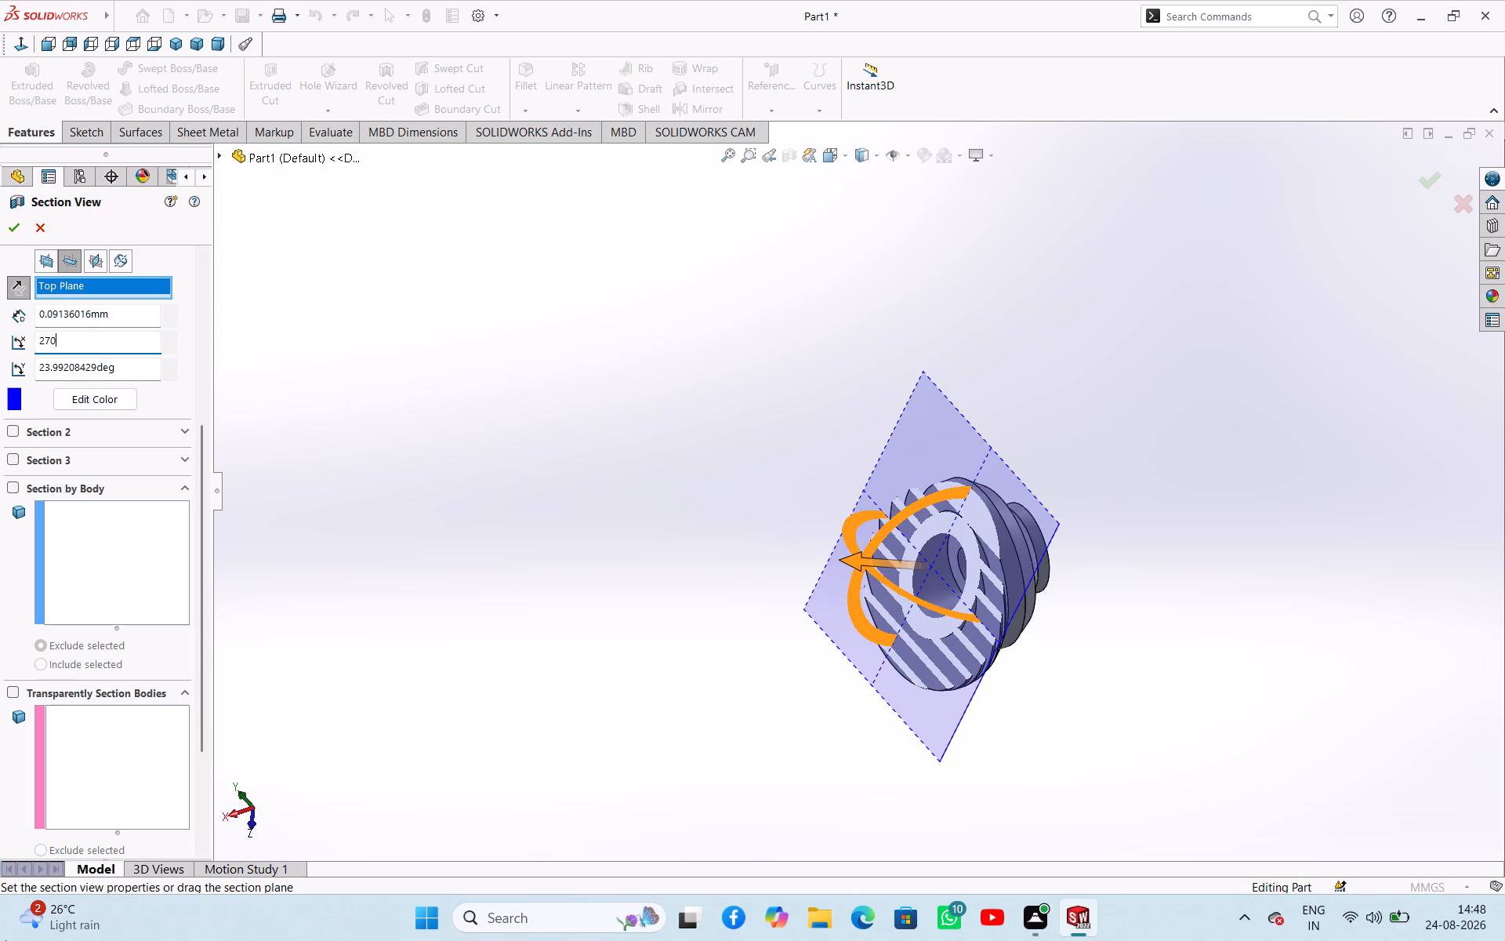
# Section the part at the Front Plane with the X rotation set to 270°.
pyautogui.click(46, 259)
pyautogui.click(92, 261)
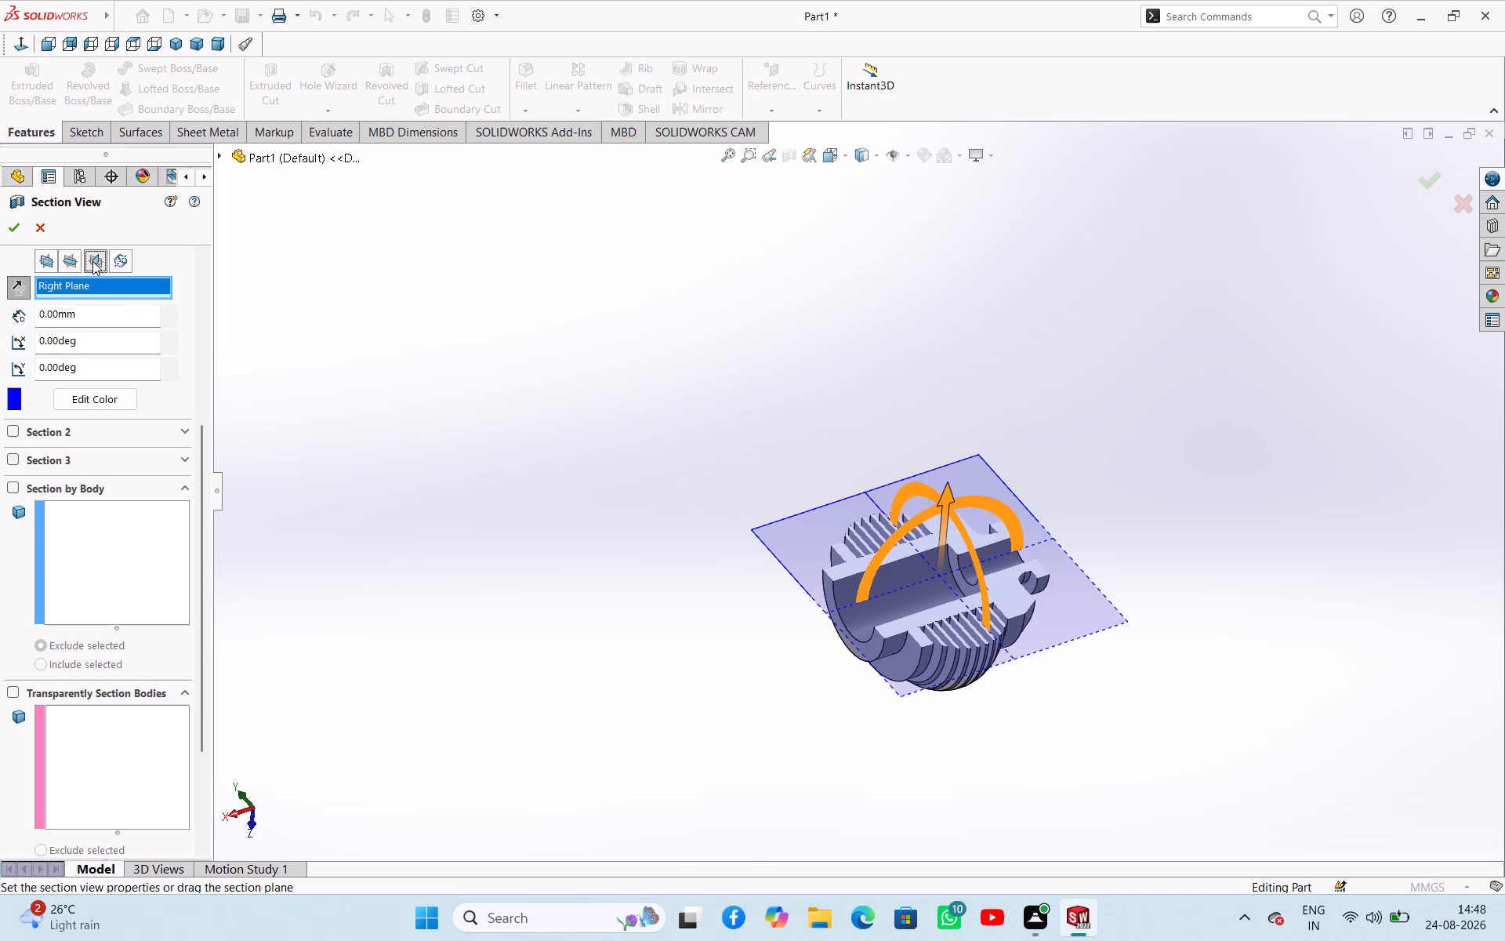
pyautogui.click(47, 260)
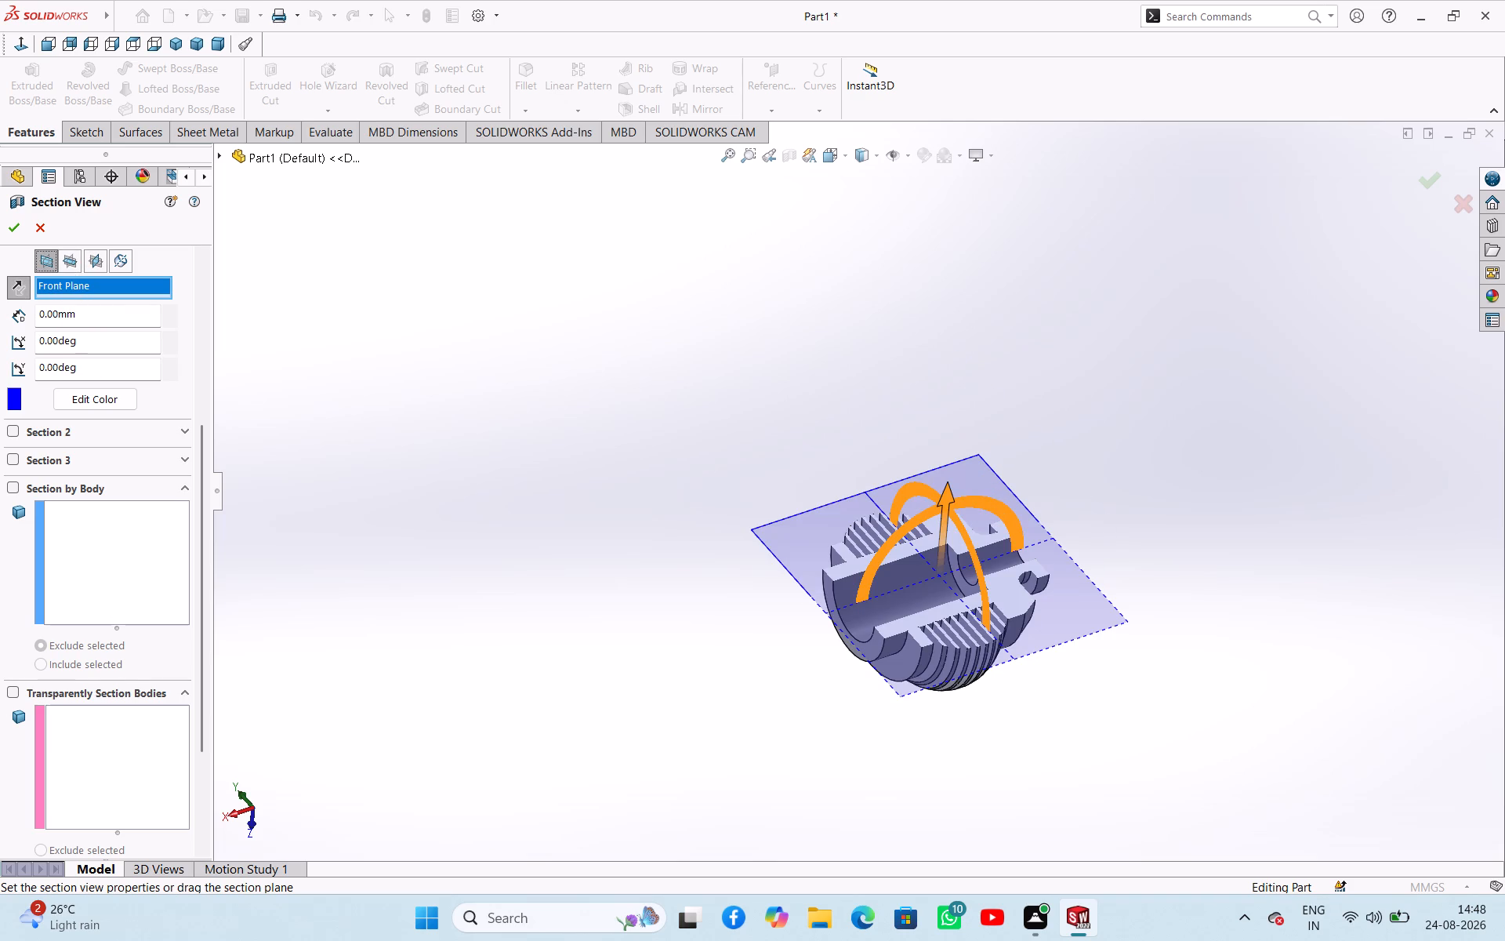
pyautogui.doubleClick(96, 343)
pyautogui.press('2')
pyautogui.write('70')
pyautogui.press('Return')
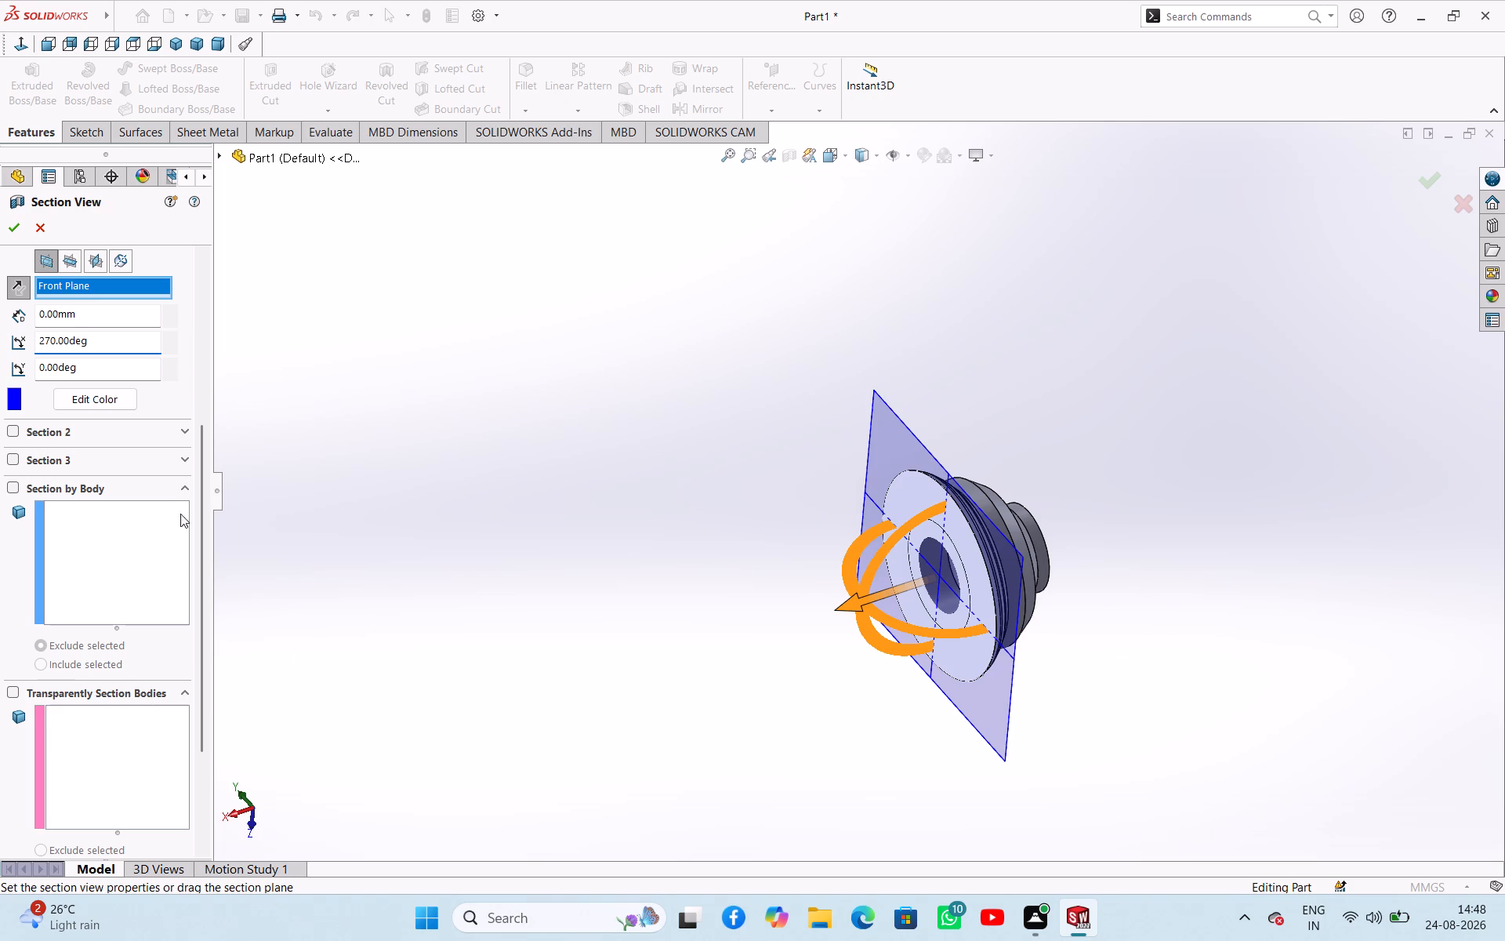
# Preview the section at the Top and Right Planes, and cancel the section view.
pyautogui.click(70, 260)
pyautogui.click(100, 260)
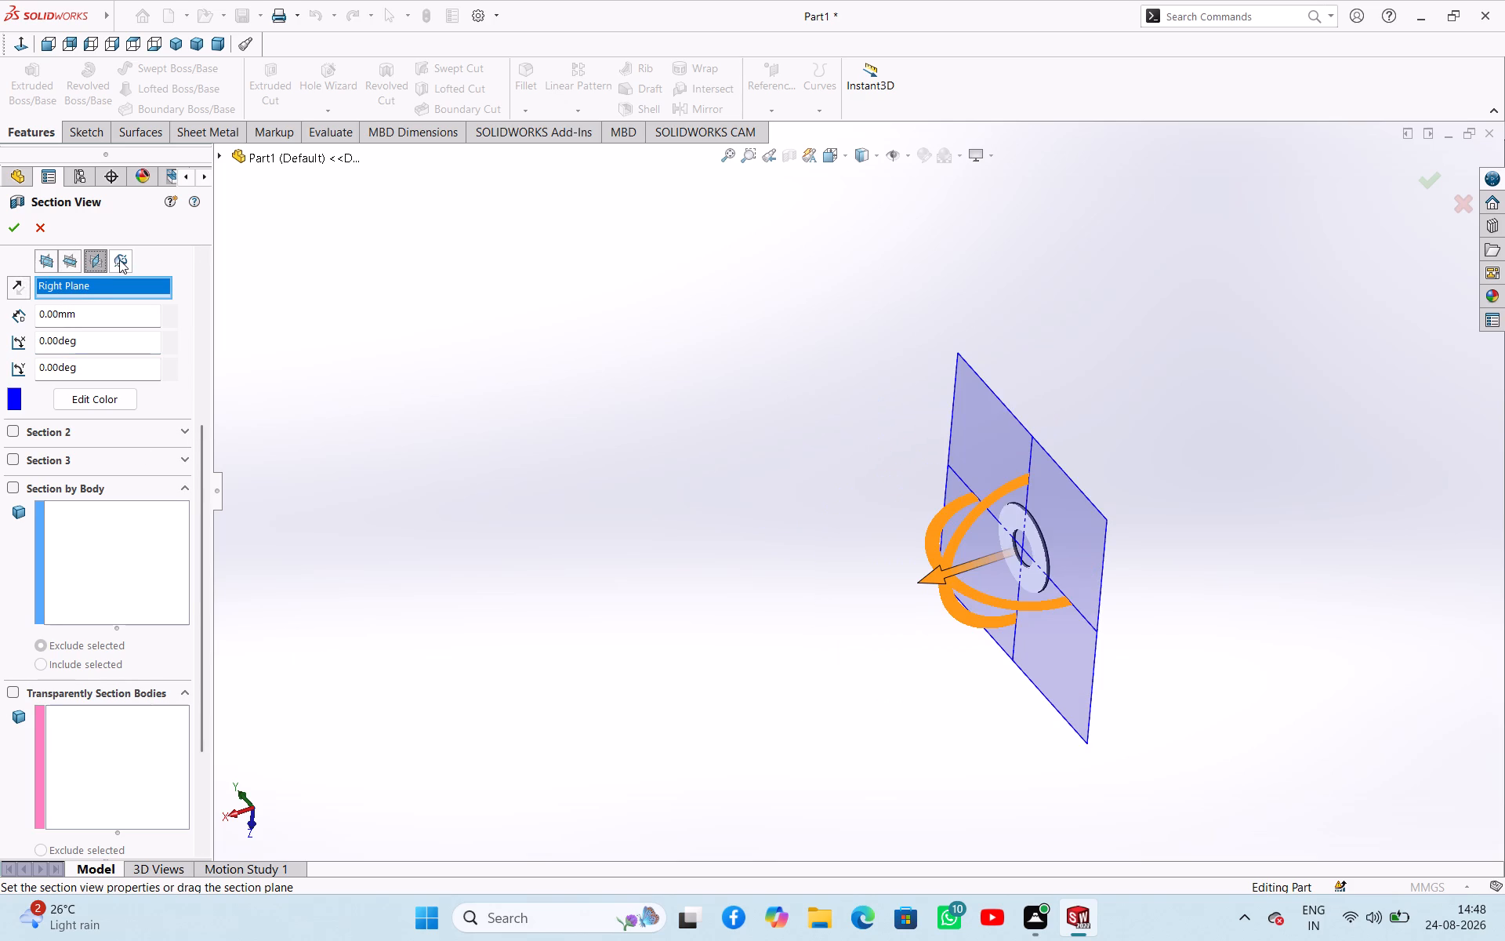
pyautogui.click(51, 228)
pyautogui.click(564, 434)
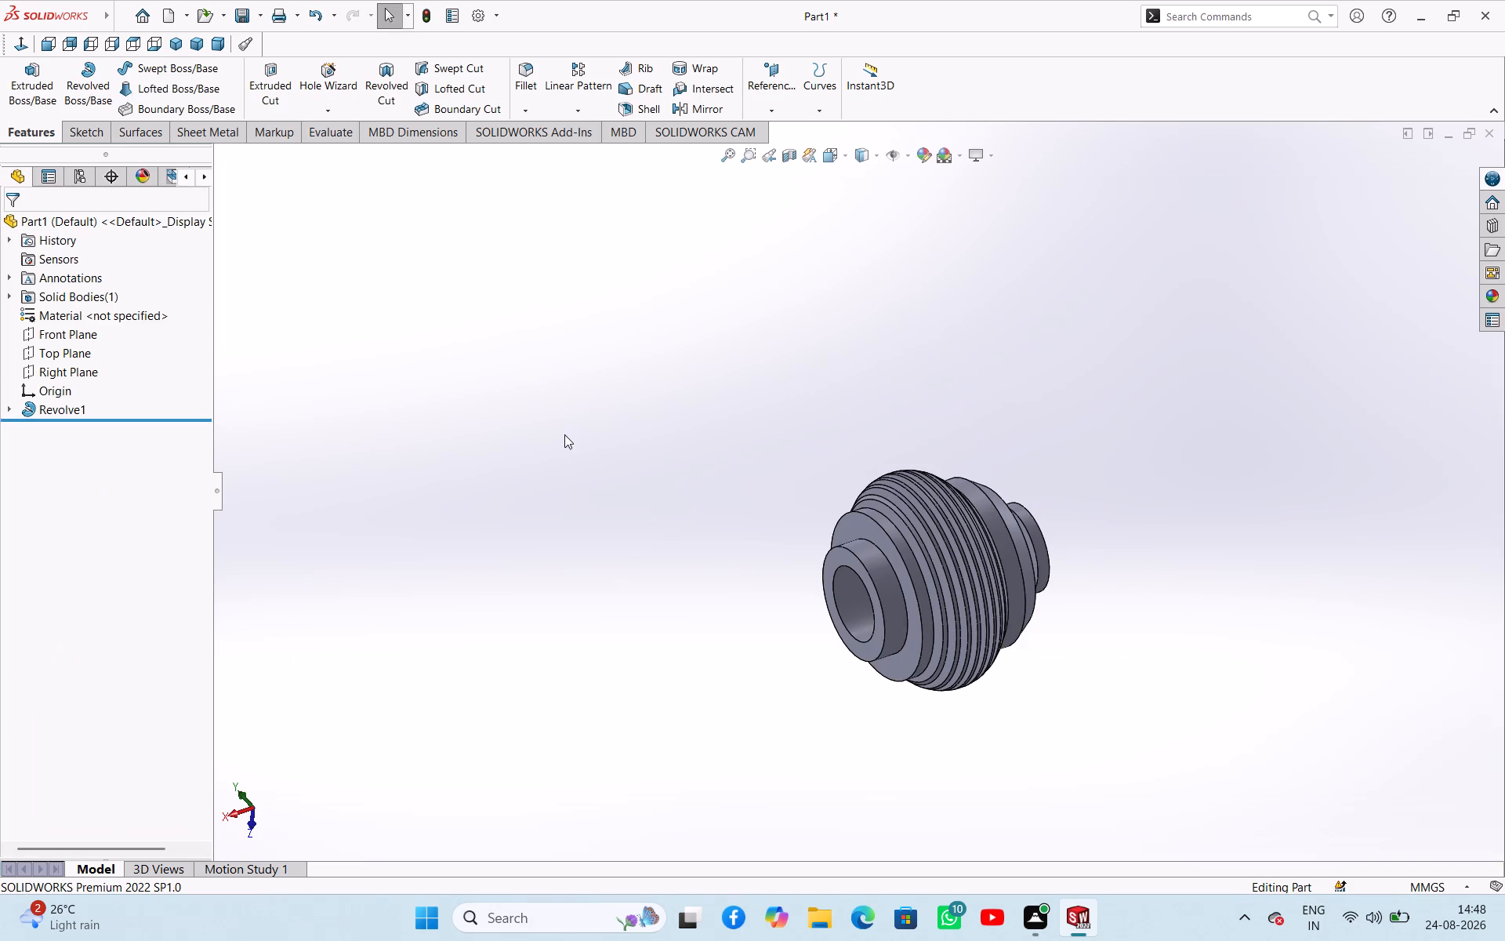
# Section the part at the Front Plane, examine the cut bore and fins from several angles, and cancel the section view.
pyautogui.click(793, 154)
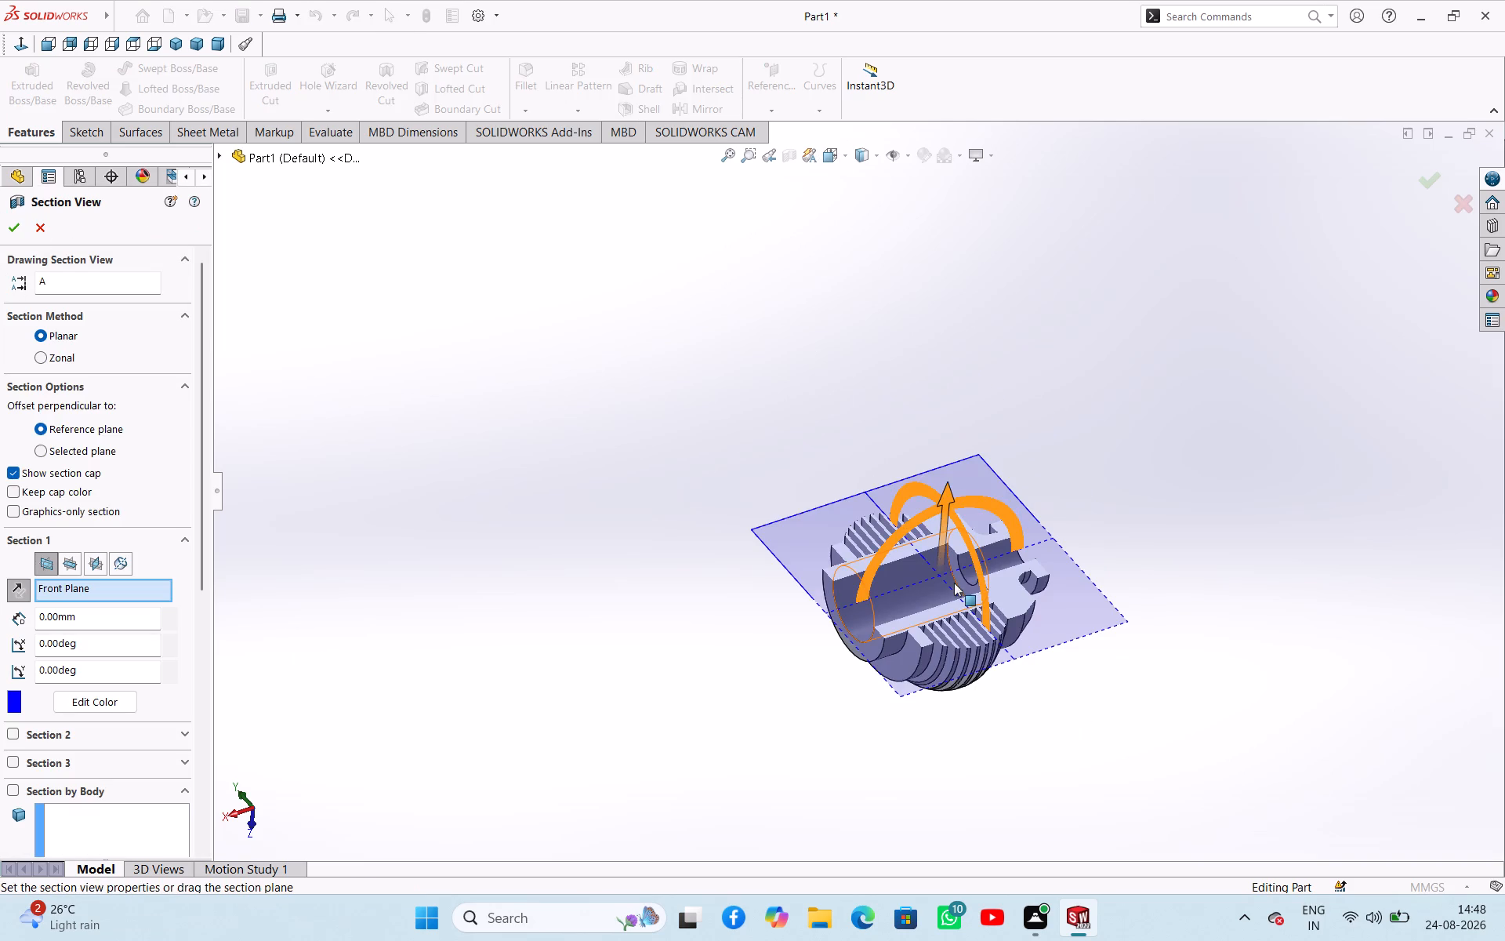
pyautogui.moveTo(958, 583); pyautogui.dragTo(1020, 816, button='middle')
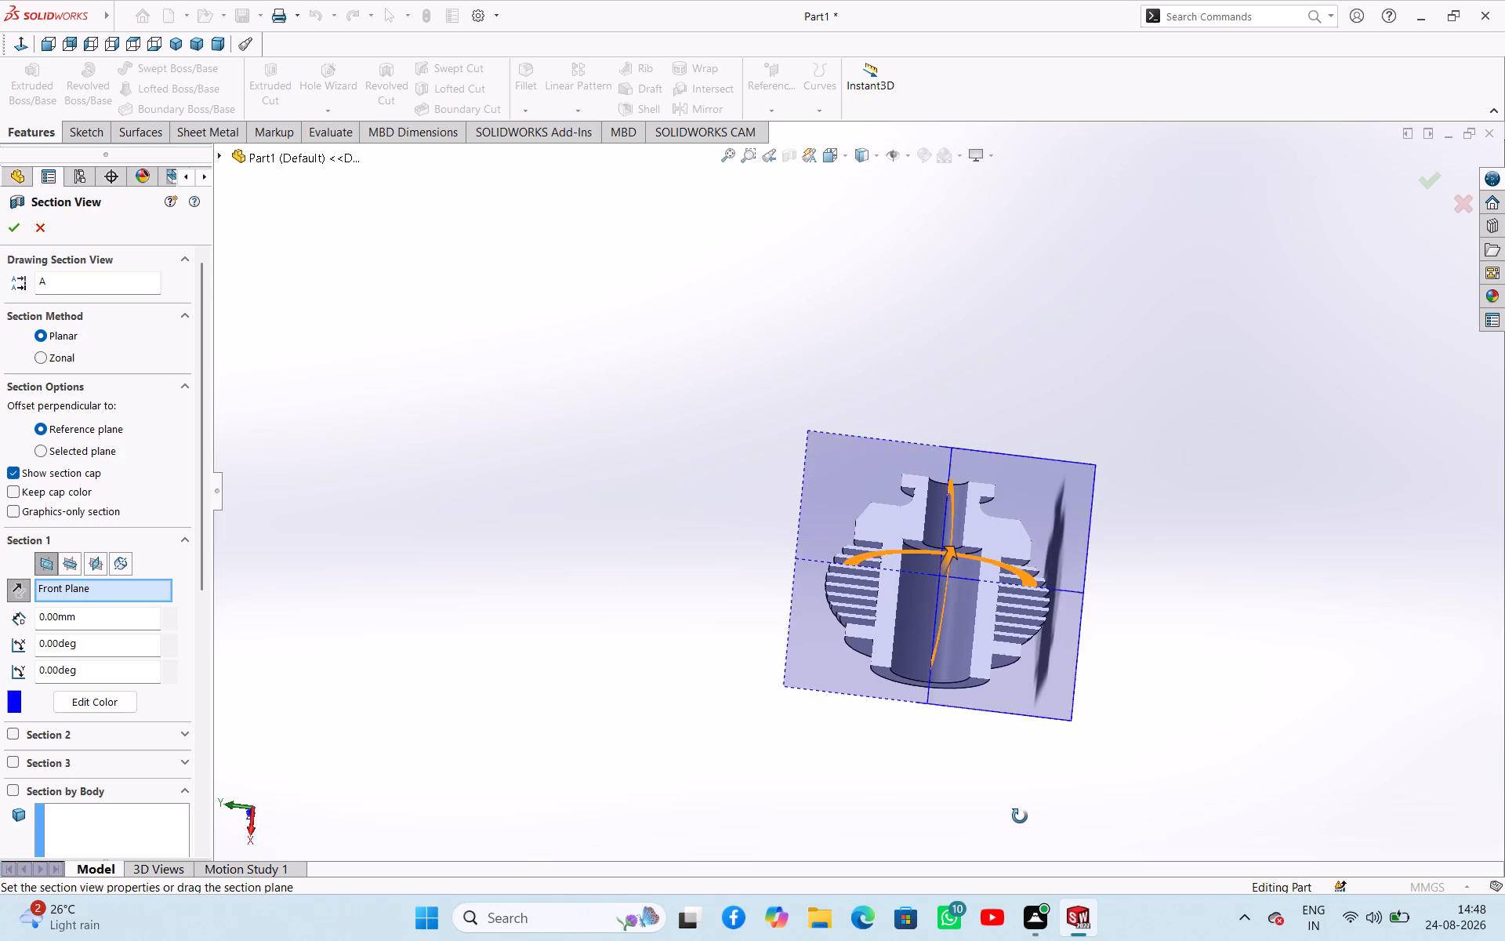
pyautogui.moveTo(1020, 816); pyautogui.dragTo(1033, 864, button='middle')
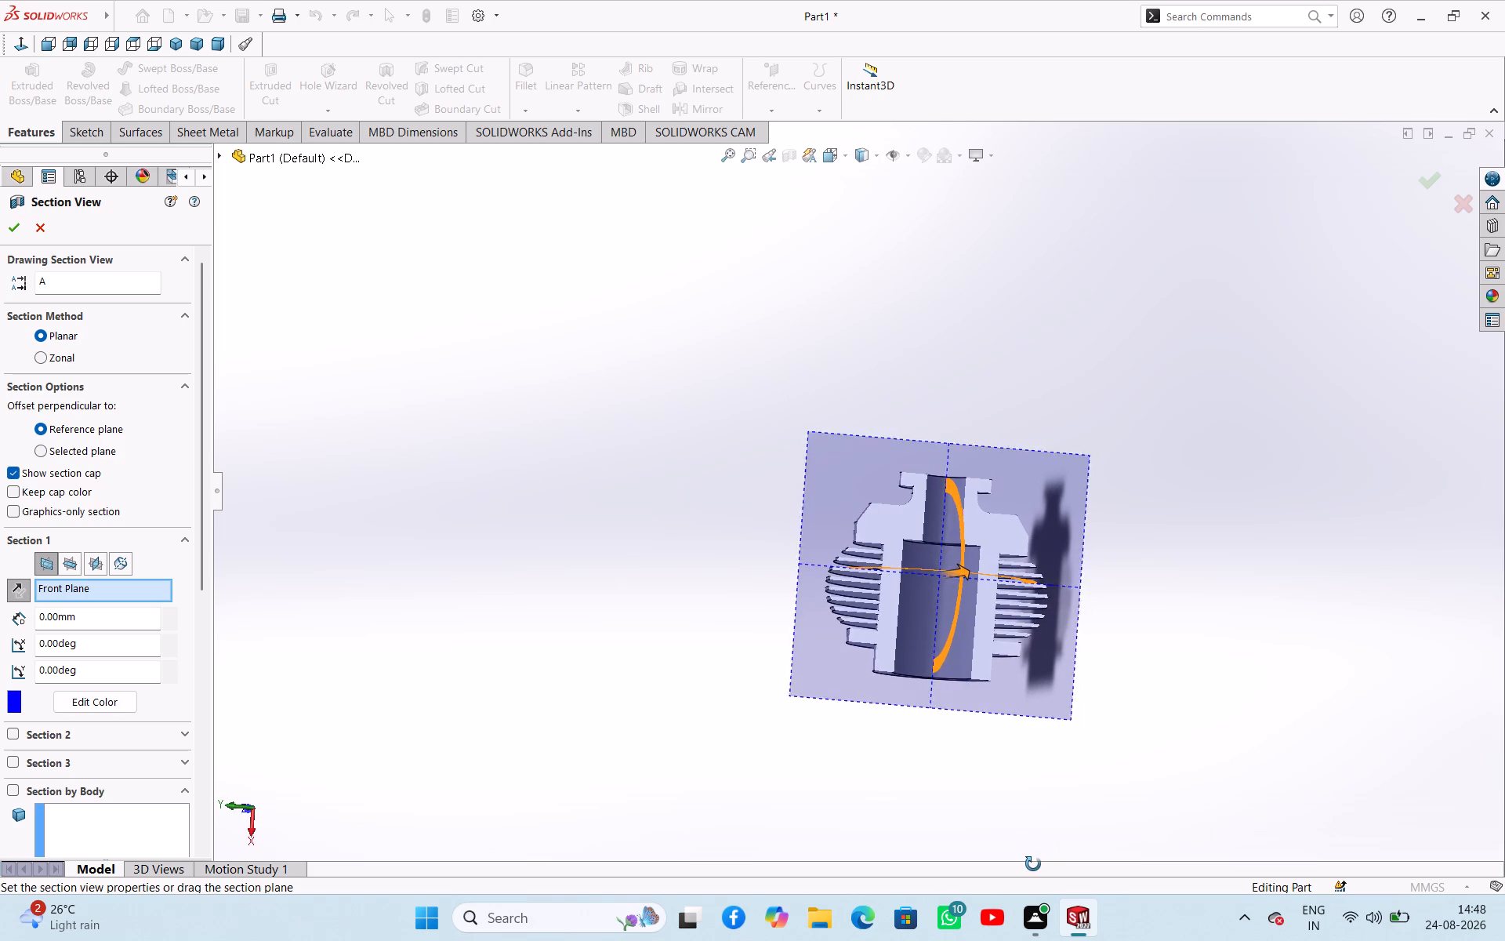
pyautogui.moveTo(1033, 864); pyautogui.dragTo(1028, 864, button='middle')
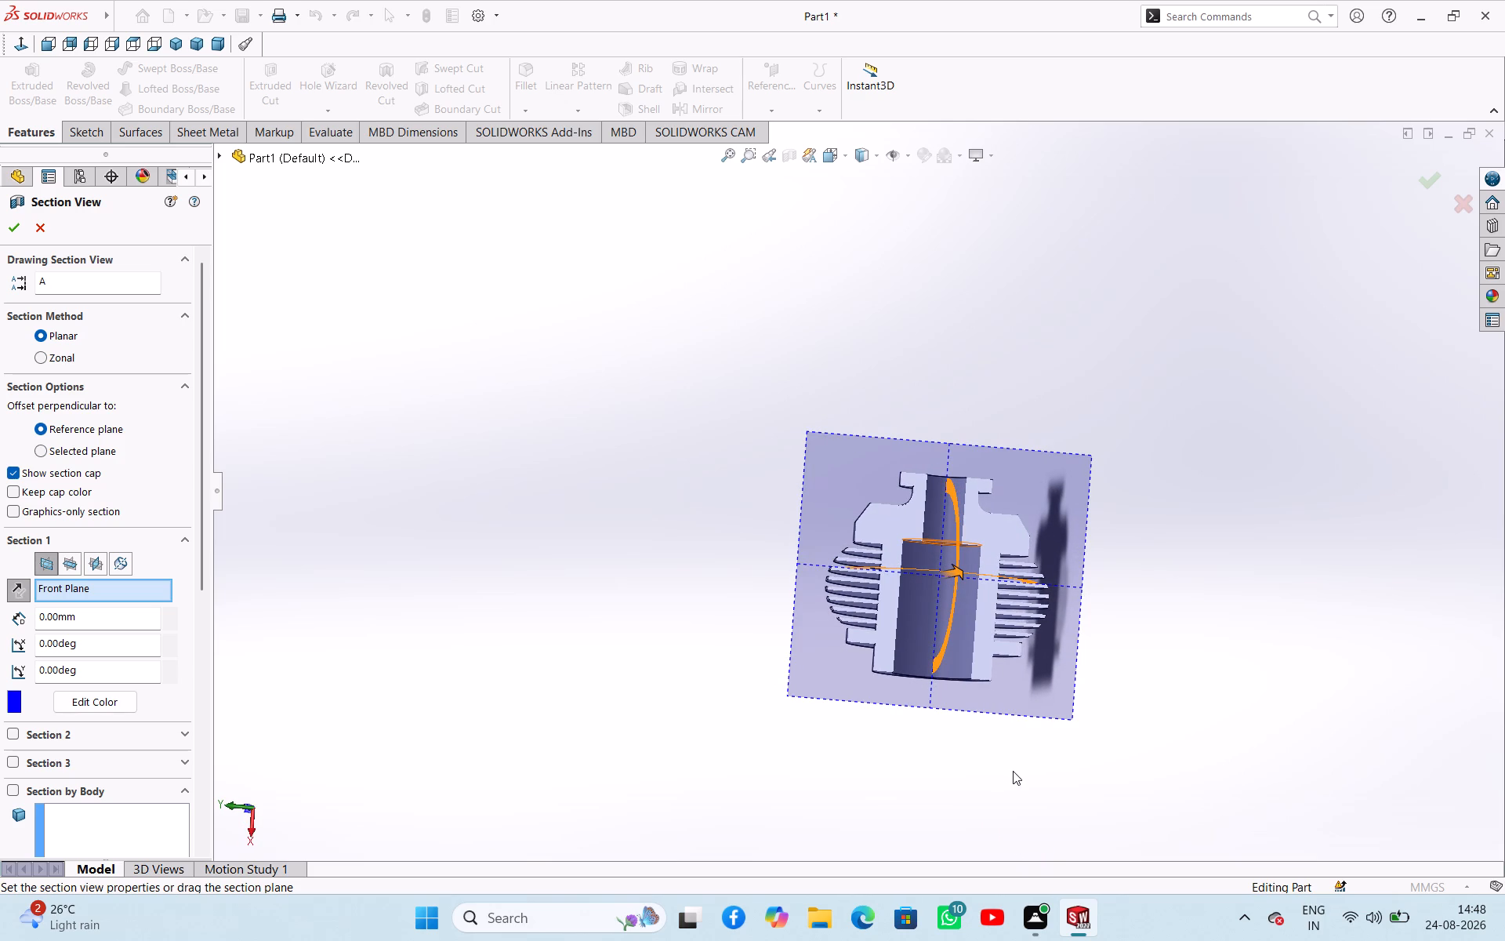
pyautogui.moveTo(1373, 787); pyautogui.dragTo(1494, 838, button='middle')
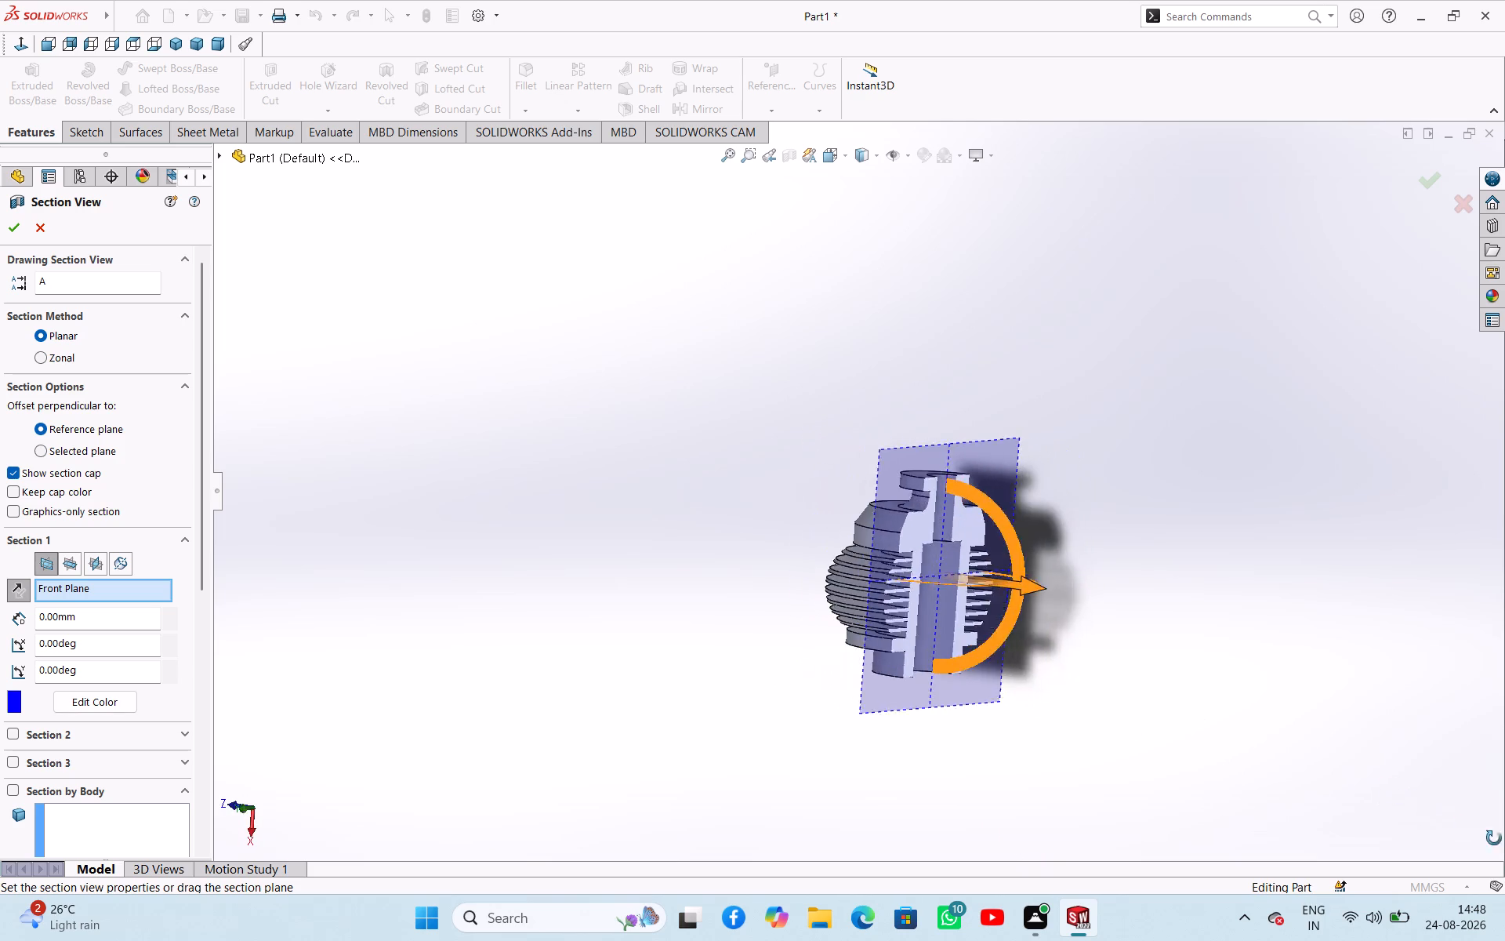
pyautogui.moveTo(1494, 838); pyautogui.dragTo(1119, 508, button='middle')
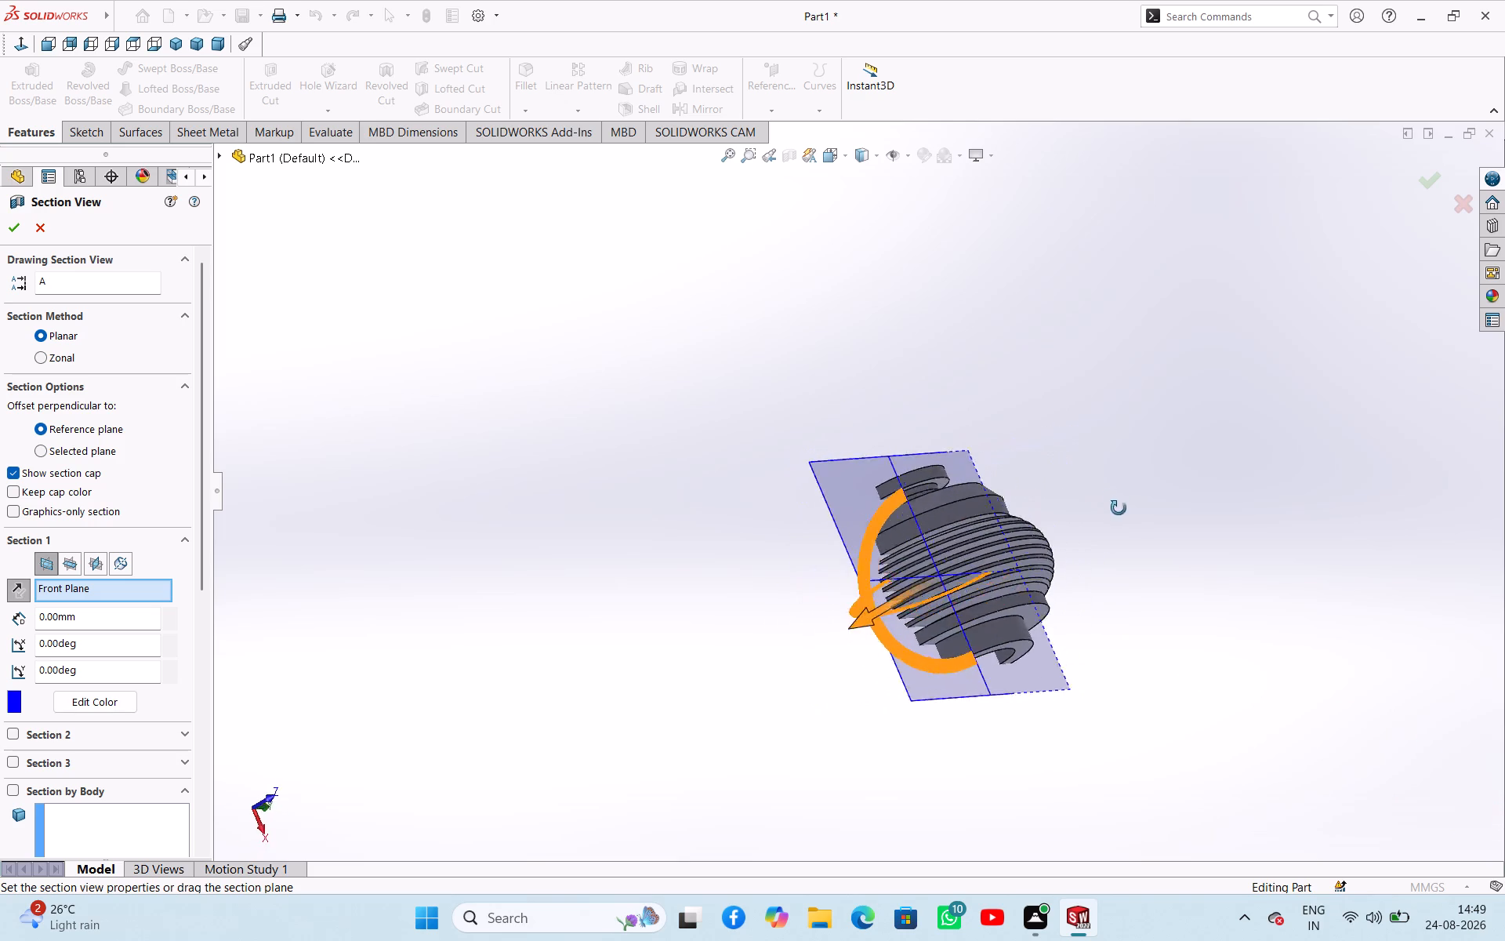
pyautogui.moveTo(1119, 508); pyautogui.dragTo(1321, 685, button='middle')
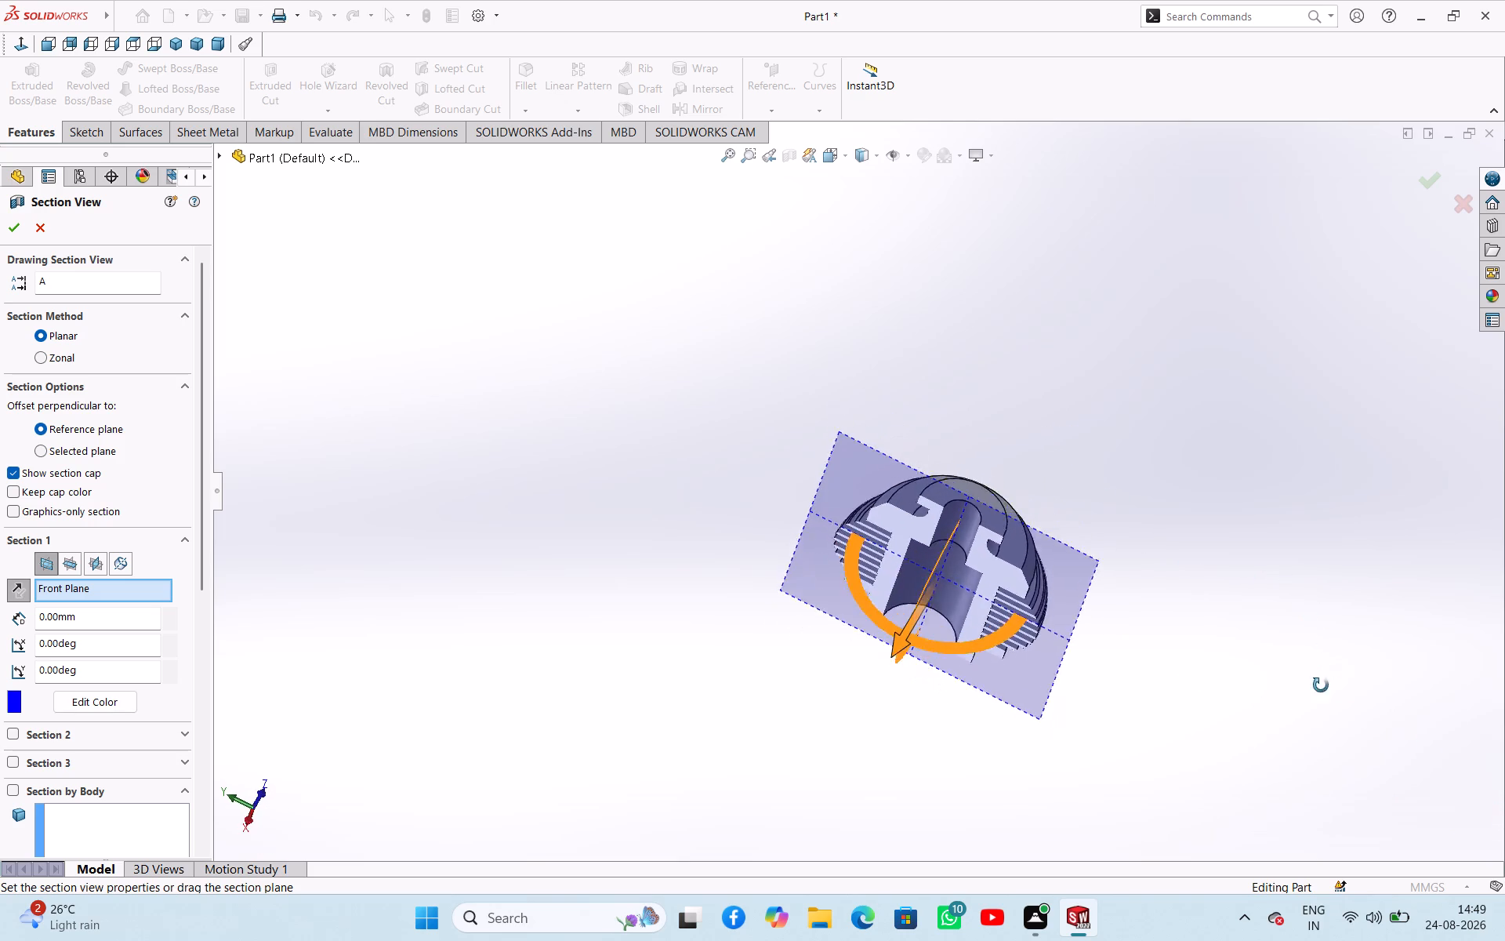
pyautogui.moveTo(1321, 685); pyautogui.dragTo(1277, 725, button='middle')
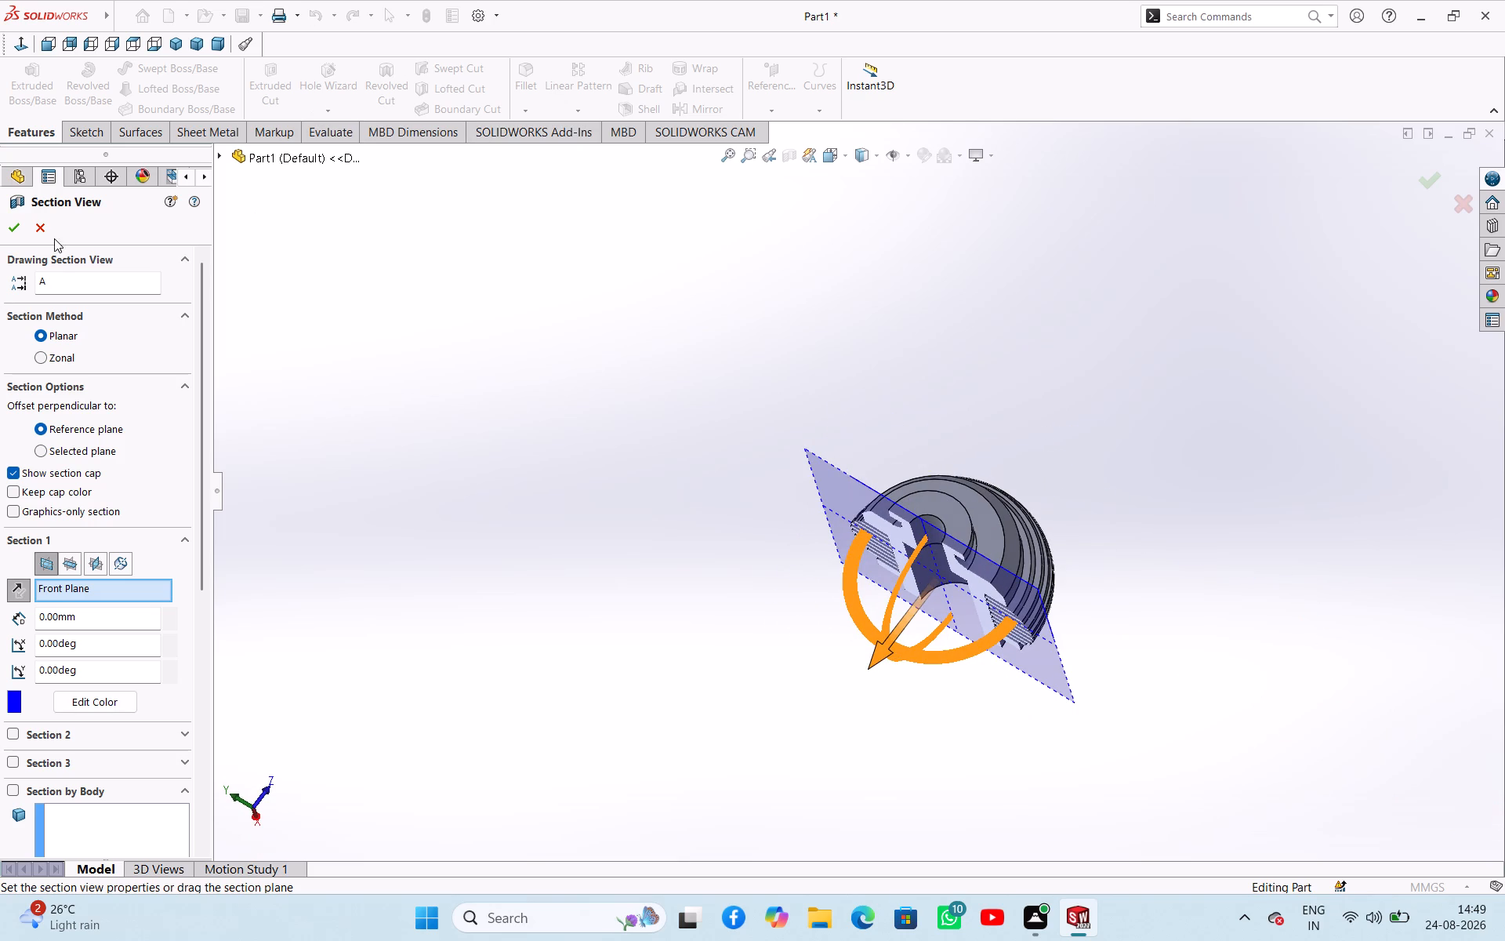
pyautogui.click(42, 233)
pyautogui.click(555, 490)
# Measure the small bore's edge diameter, the end collar's flat face and the collar's outer edge diameter.
pyautogui.scroll(-3, 969, 514)
pyautogui.scroll(1, 745, 433)
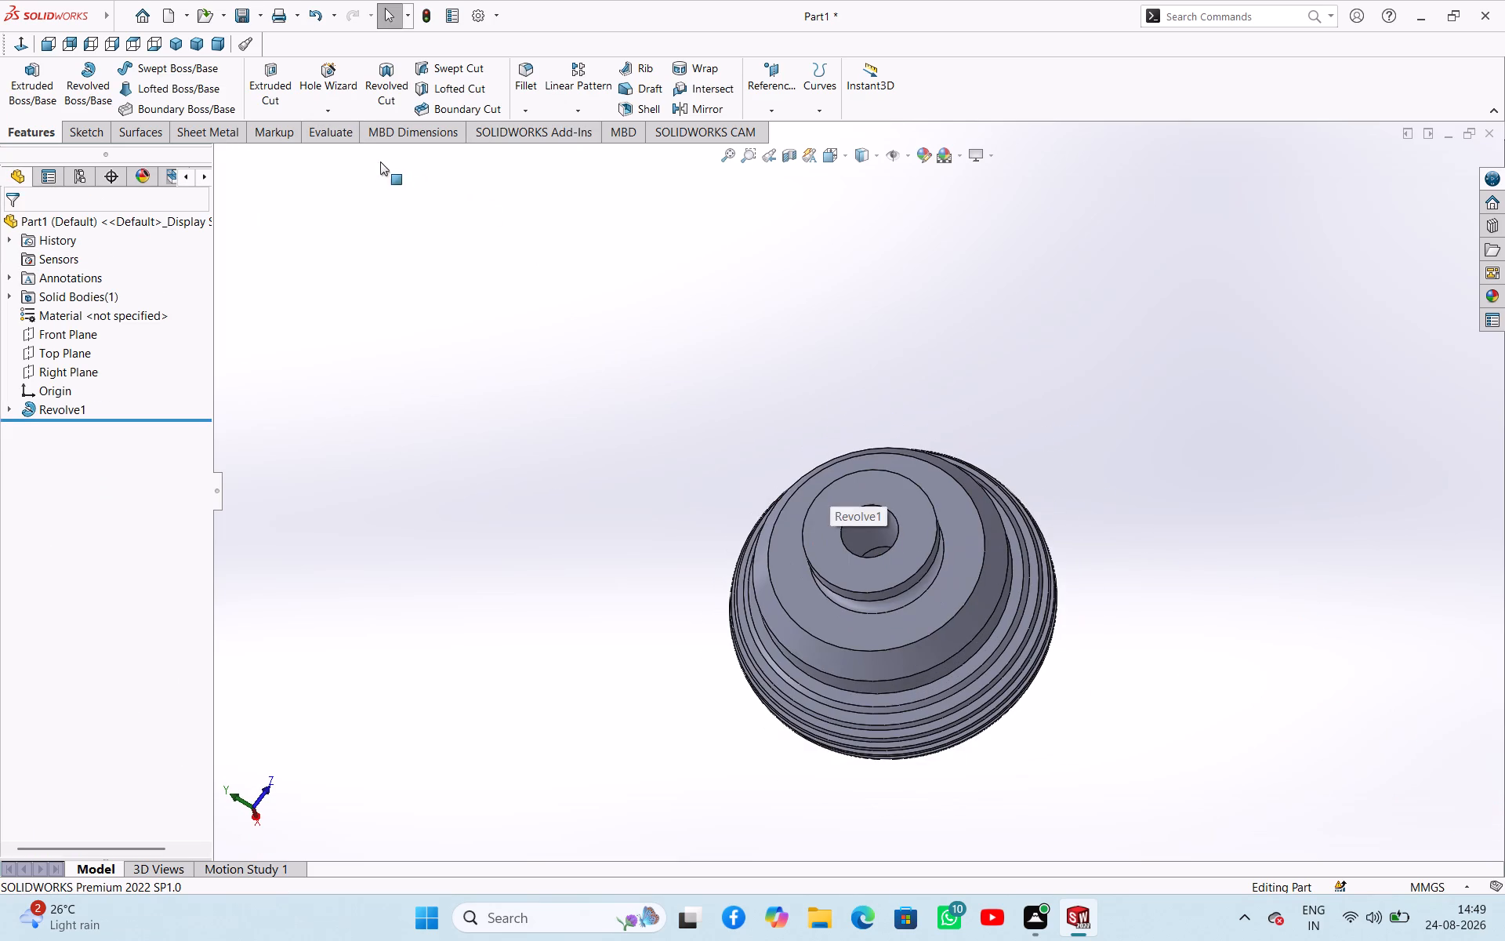
pyautogui.click(352, 128)
pyautogui.click(169, 73)
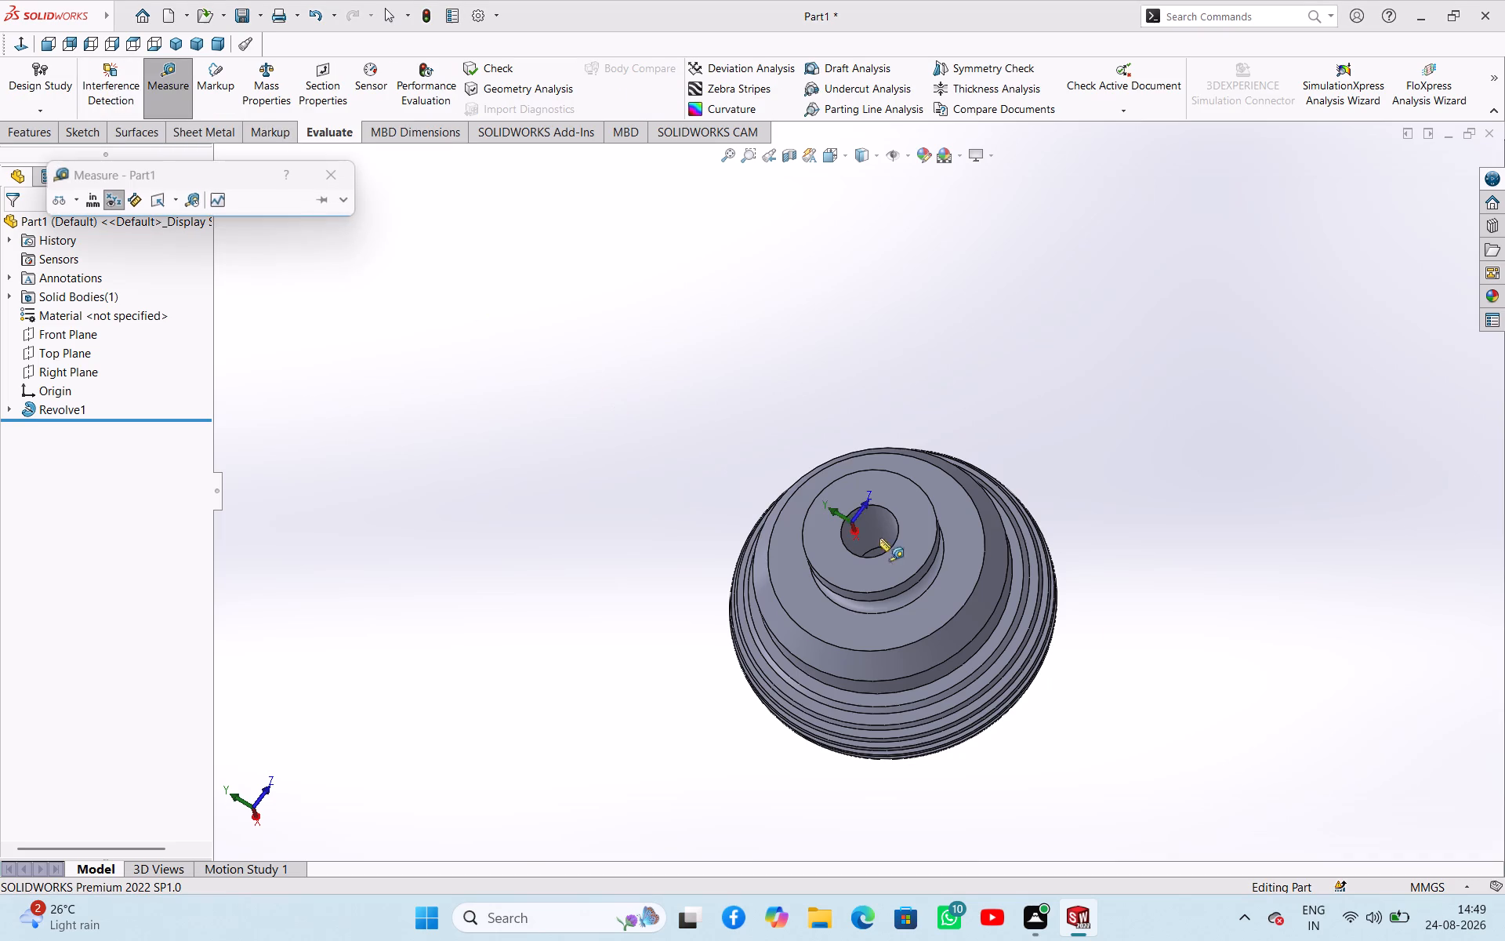
pyautogui.scroll(-4, 901, 521)
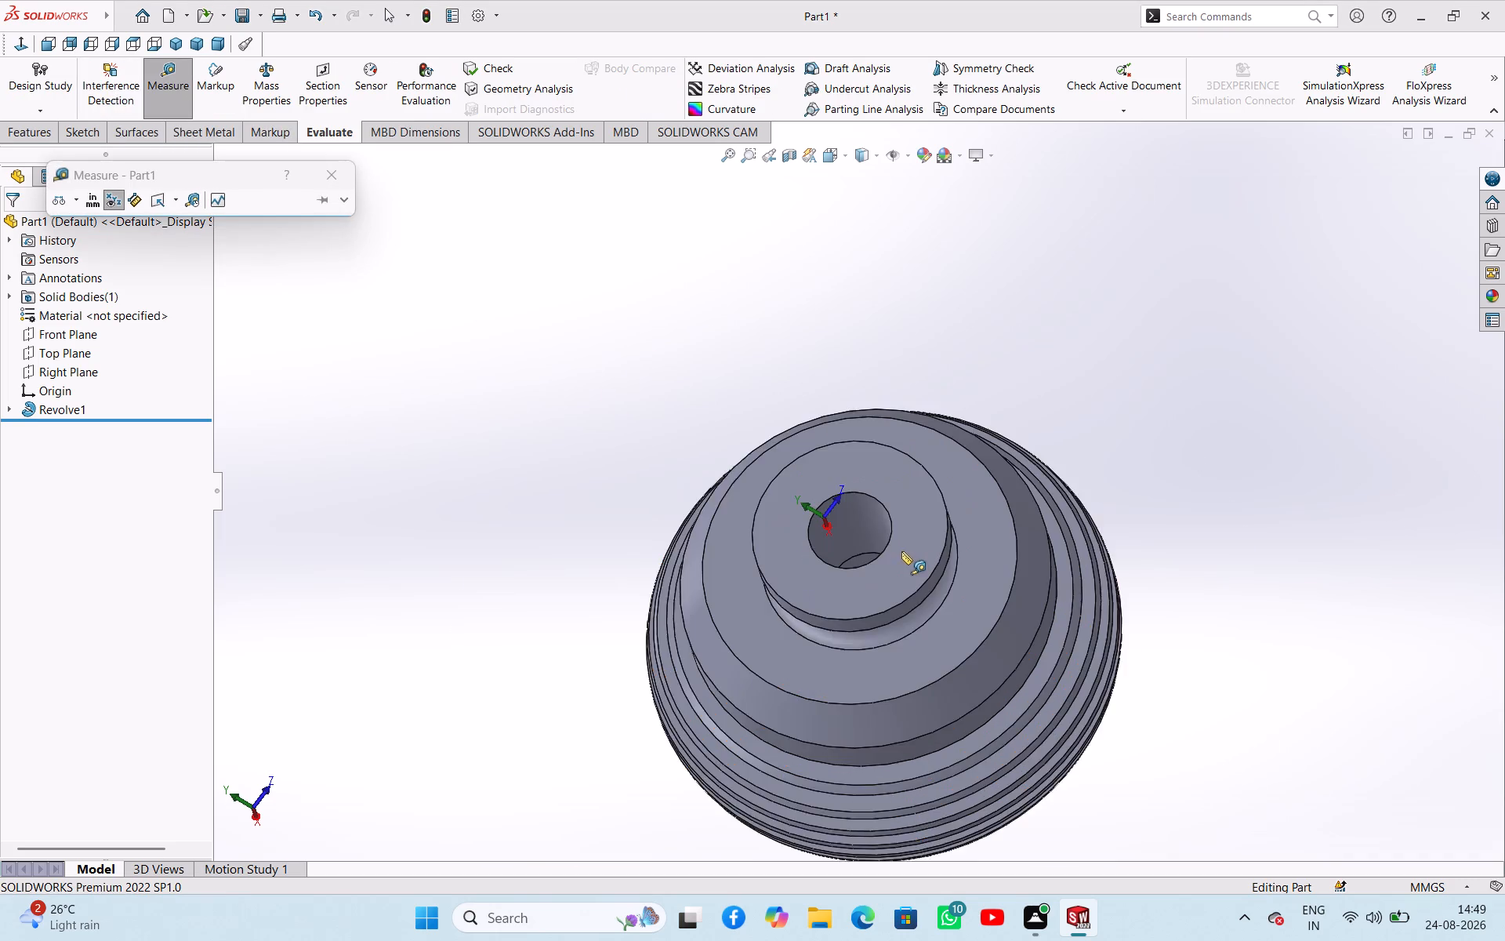
pyautogui.scroll(-3, 901, 551)
pyautogui.click(850, 457)
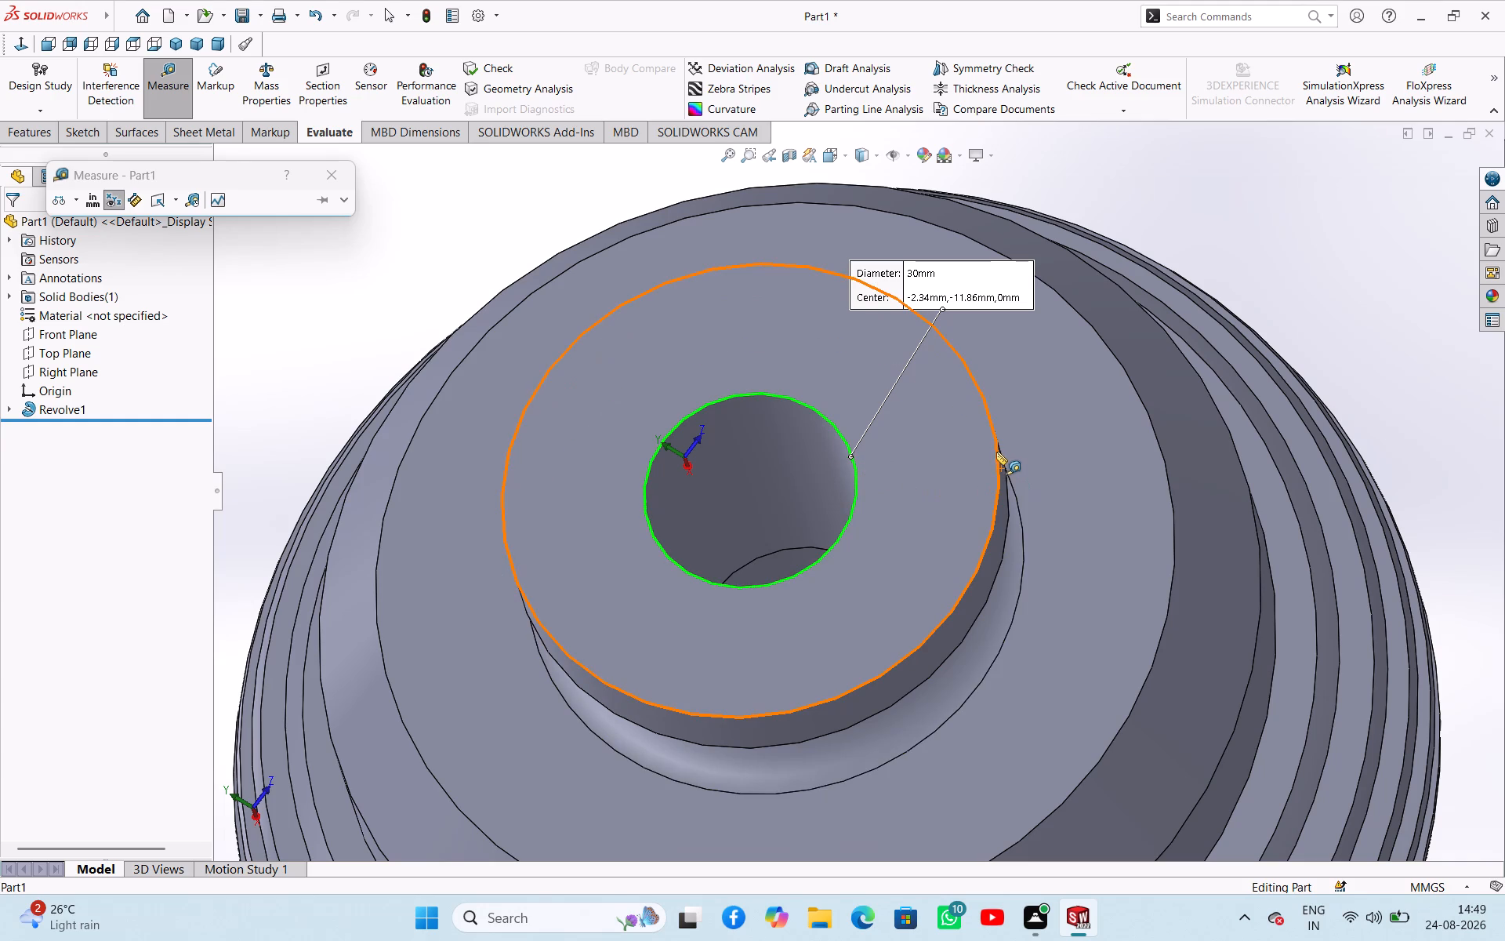
pyautogui.click(994, 452)
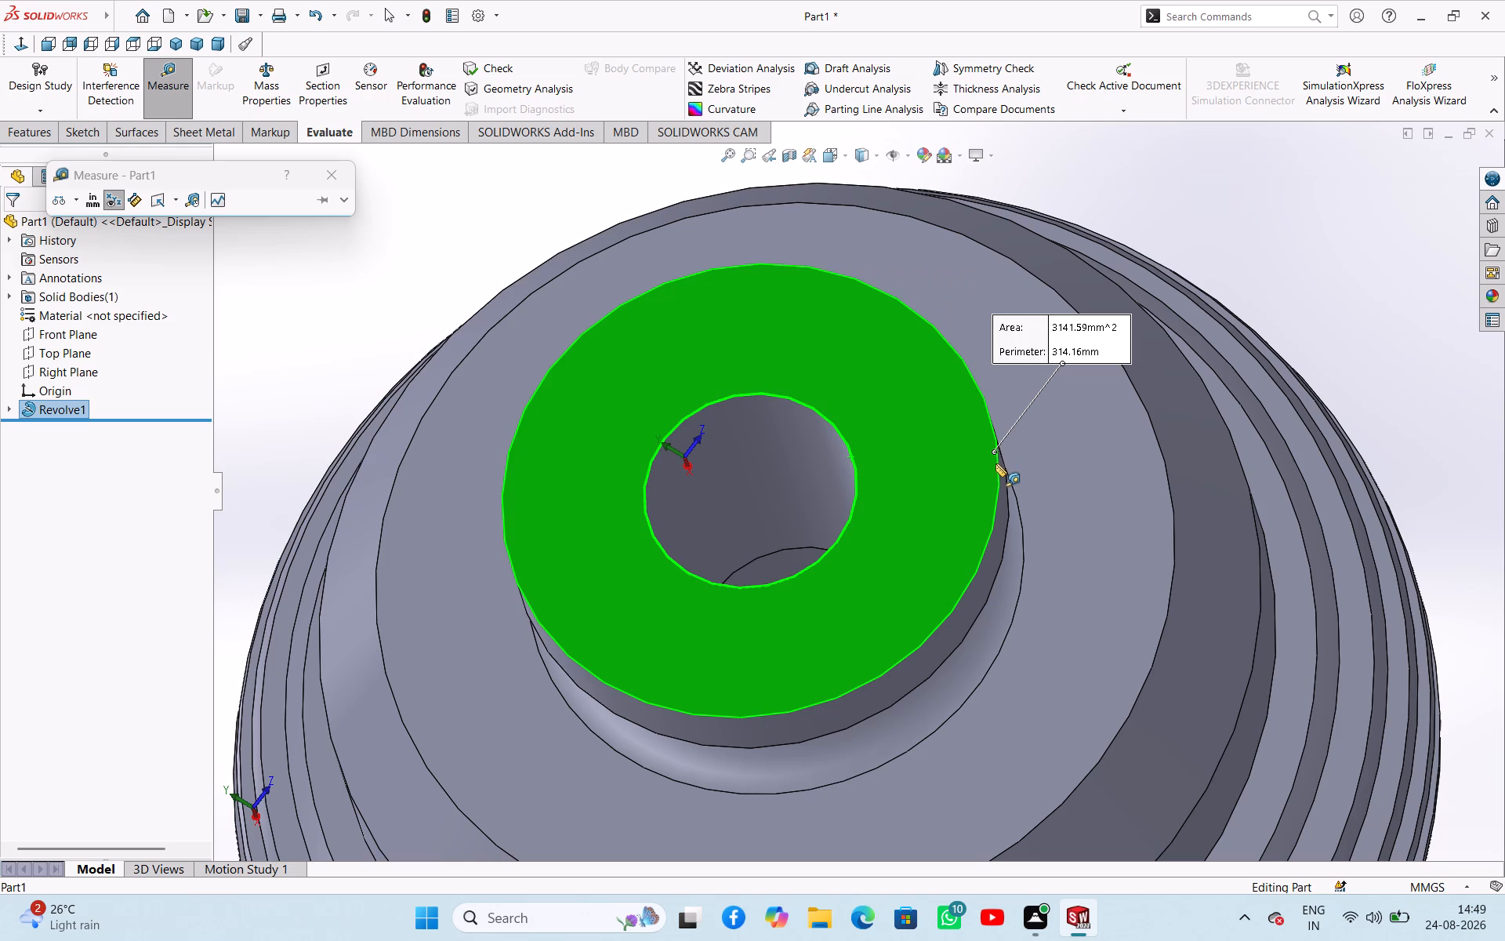
pyautogui.click(1000, 472)
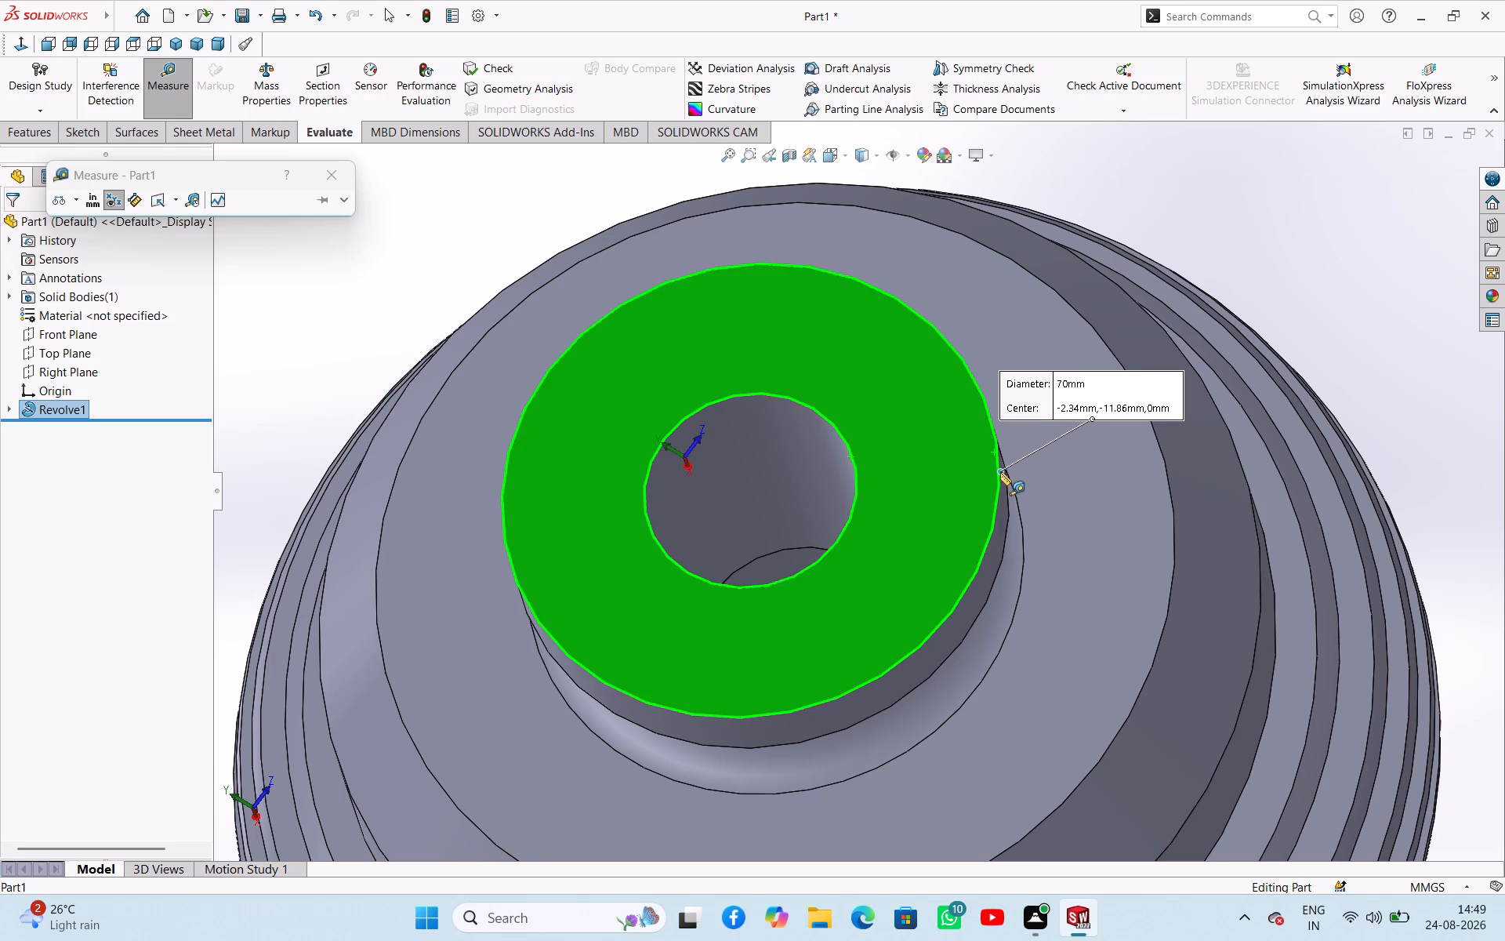
# Measure the concave neck face below the end collar, and clear the measured selection.
pyautogui.moveTo(1104, 536); pyautogui.dragTo(1177, 276, button='middle')
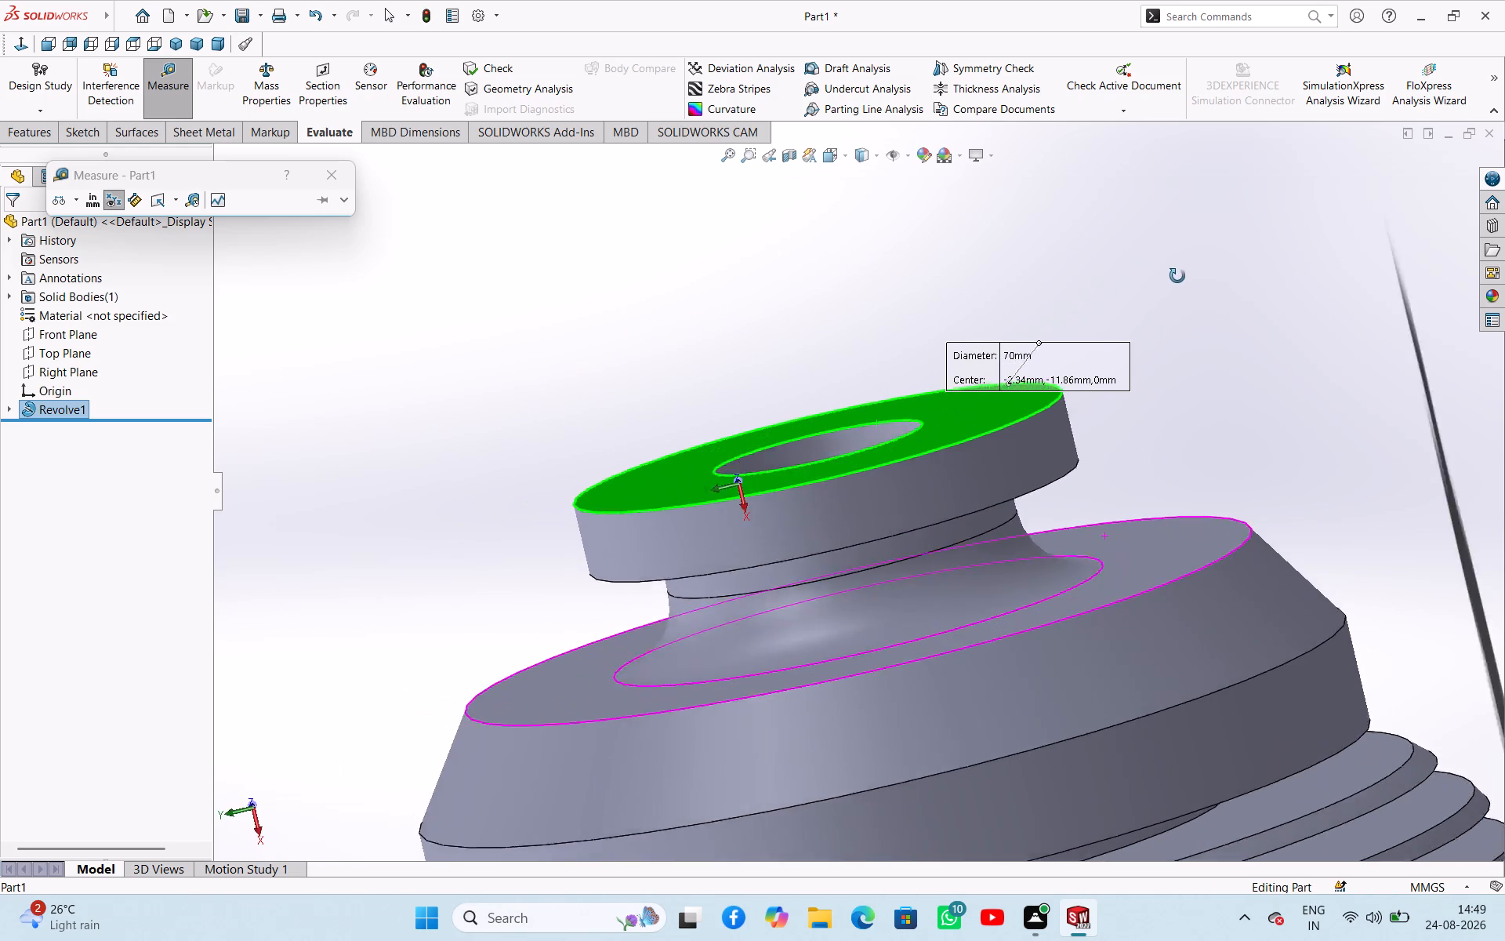
pyautogui.moveTo(1177, 276); pyautogui.dragTo(1191, 290, button='middle')
pyautogui.click(1039, 616)
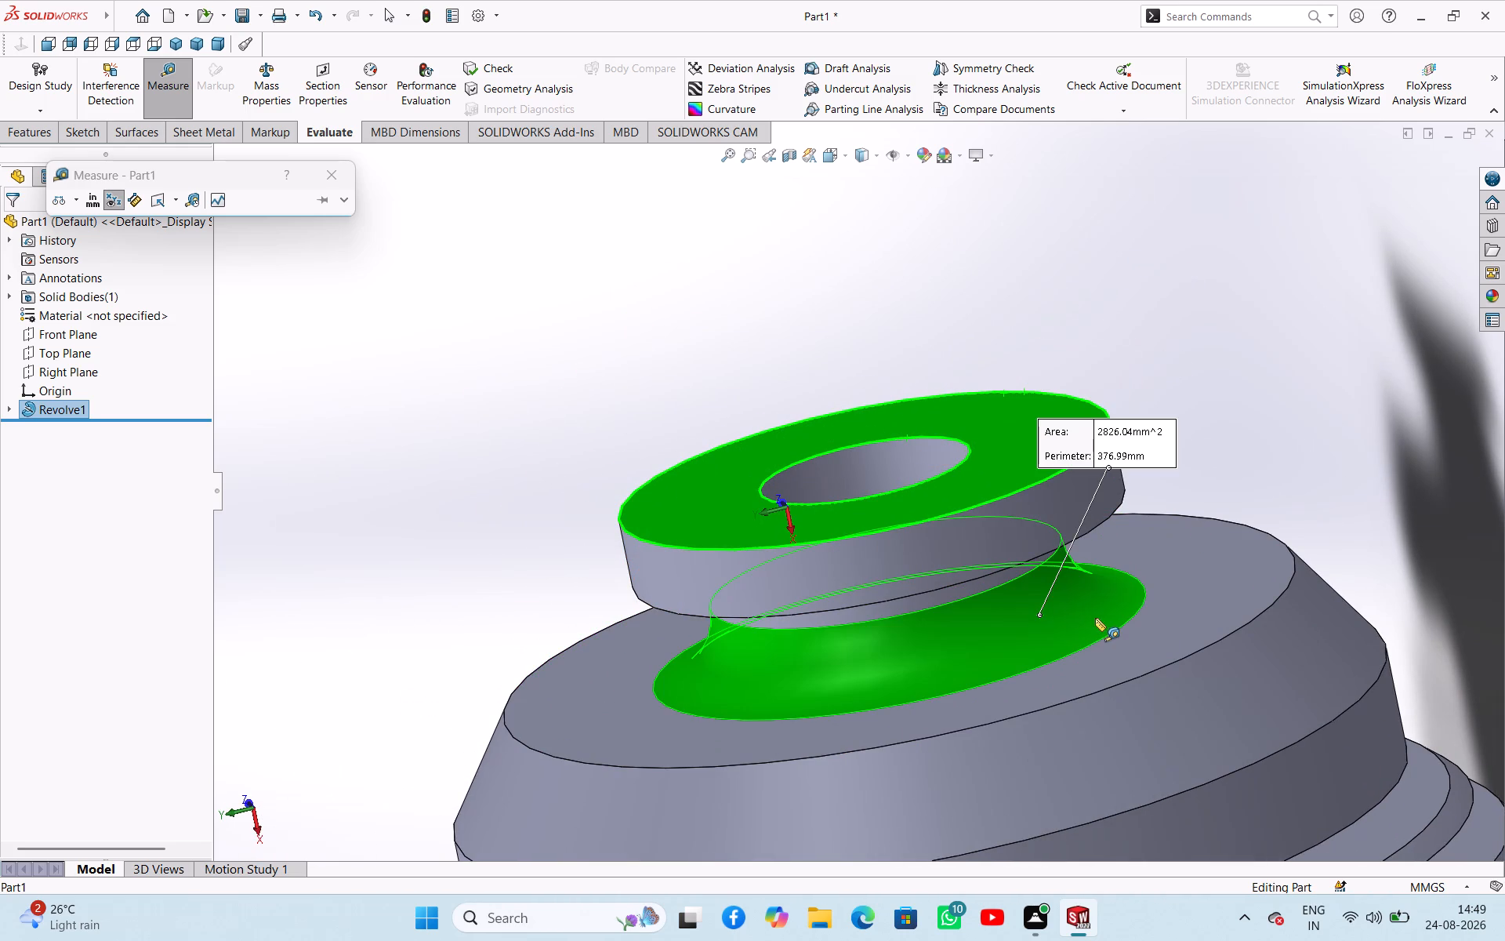
pyautogui.scroll(3, 1096, 616)
pyautogui.moveTo(1137, 616); pyautogui.dragTo(1205, 531, button='middle')
pyautogui.scroll(3, 1208, 549)
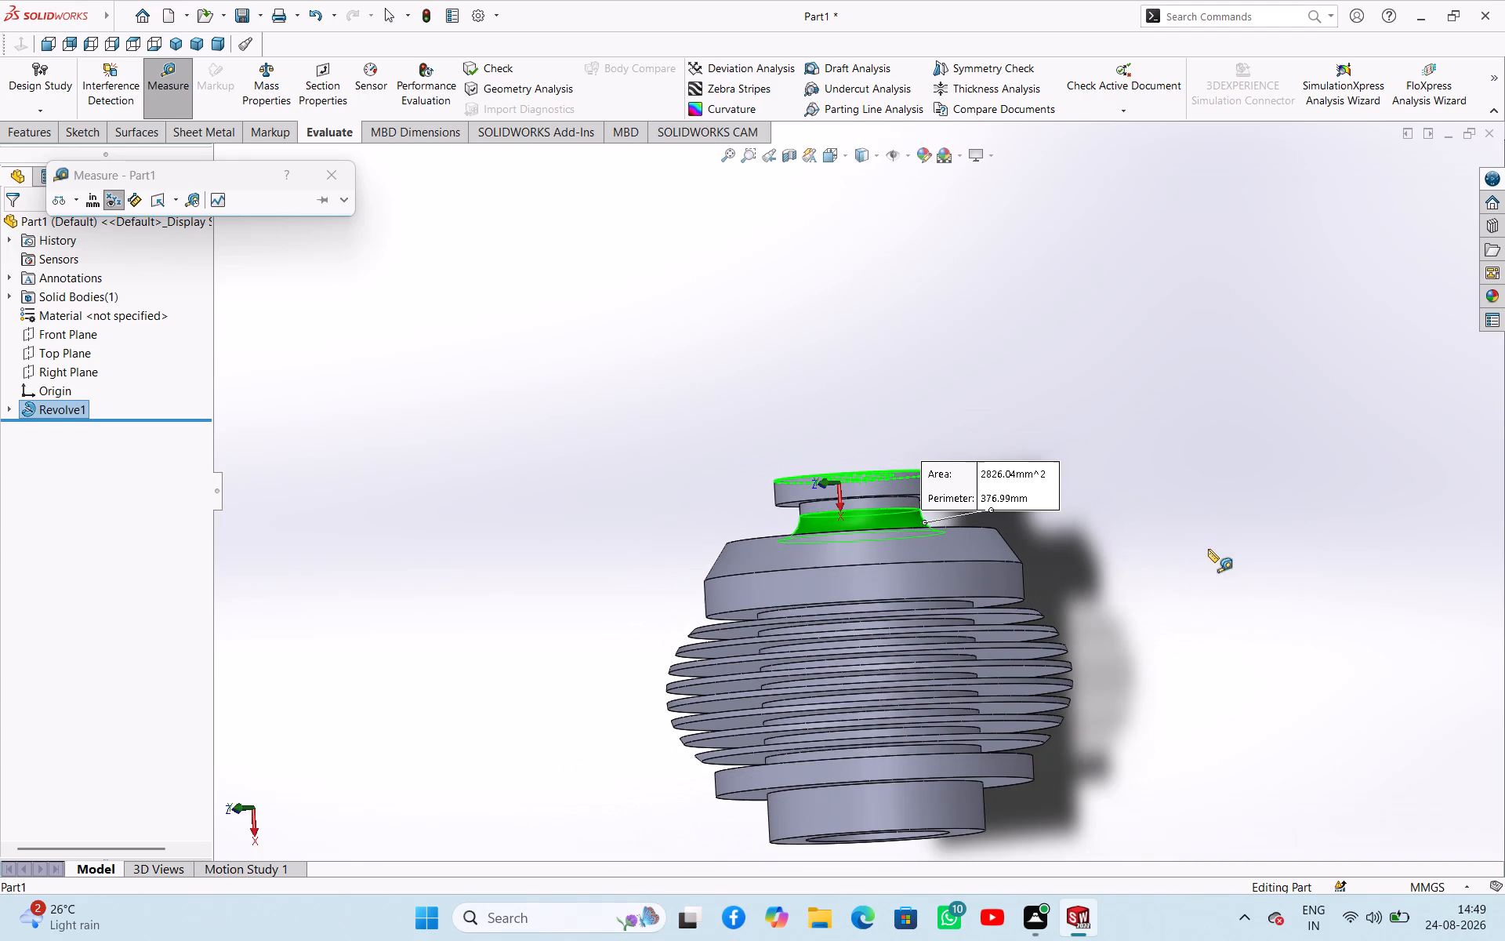
pyautogui.click(1197, 548)
# Measure the distance between the large bore's inner and open-end circular edges, and the open-end edge's diameter.
pyautogui.scroll(-2, 1093, 590)
pyautogui.scroll(3, 1093, 590)
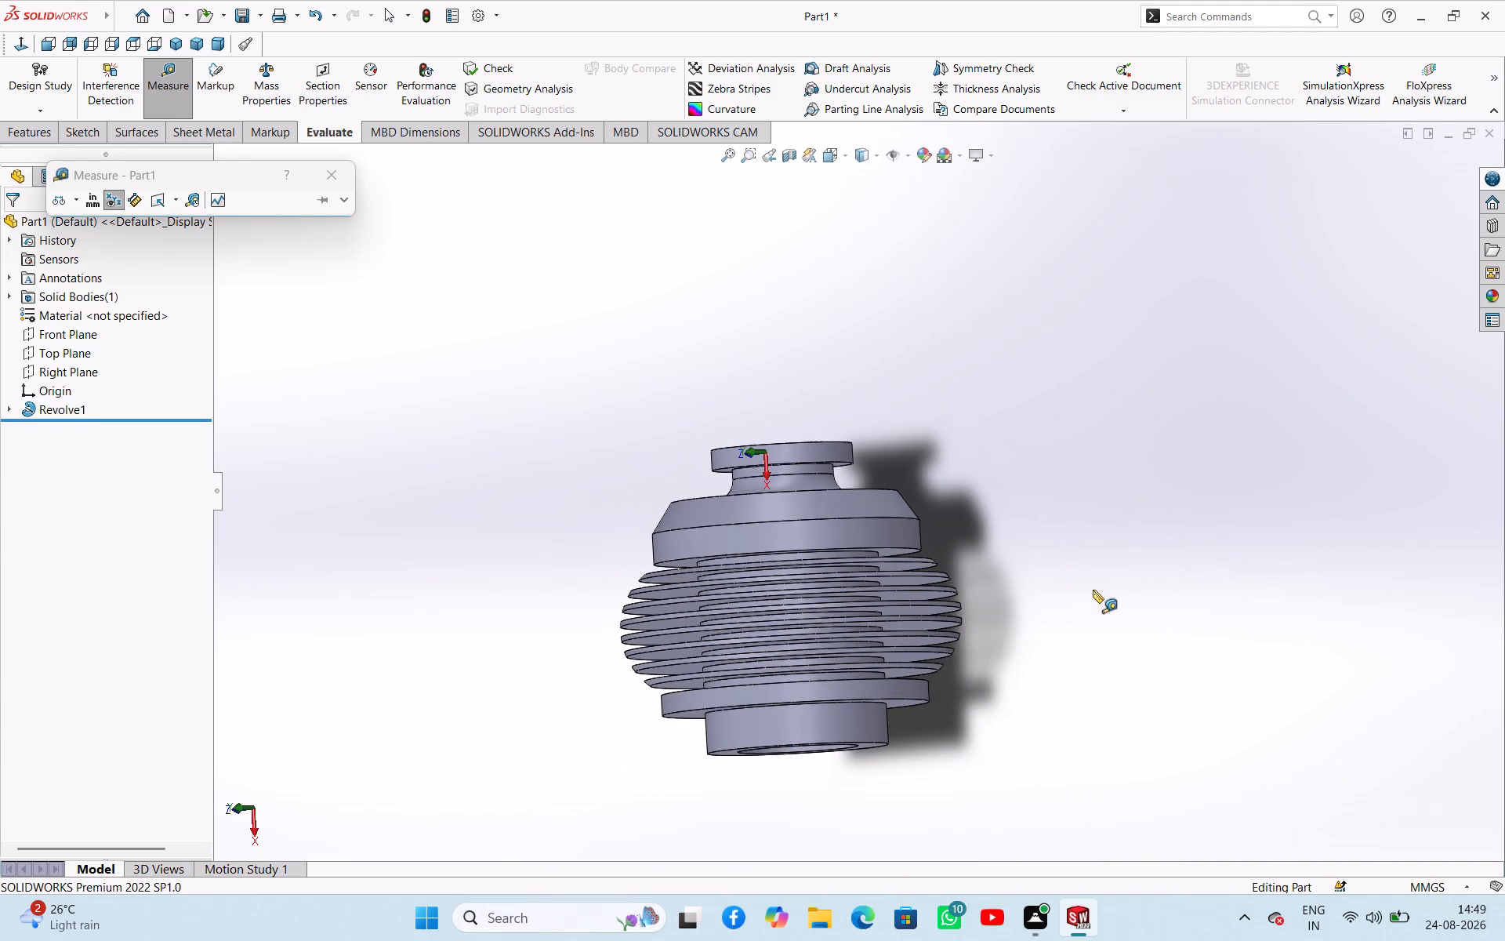
pyautogui.moveTo(1093, 590); pyautogui.dragTo(1148, 787, button='middle')
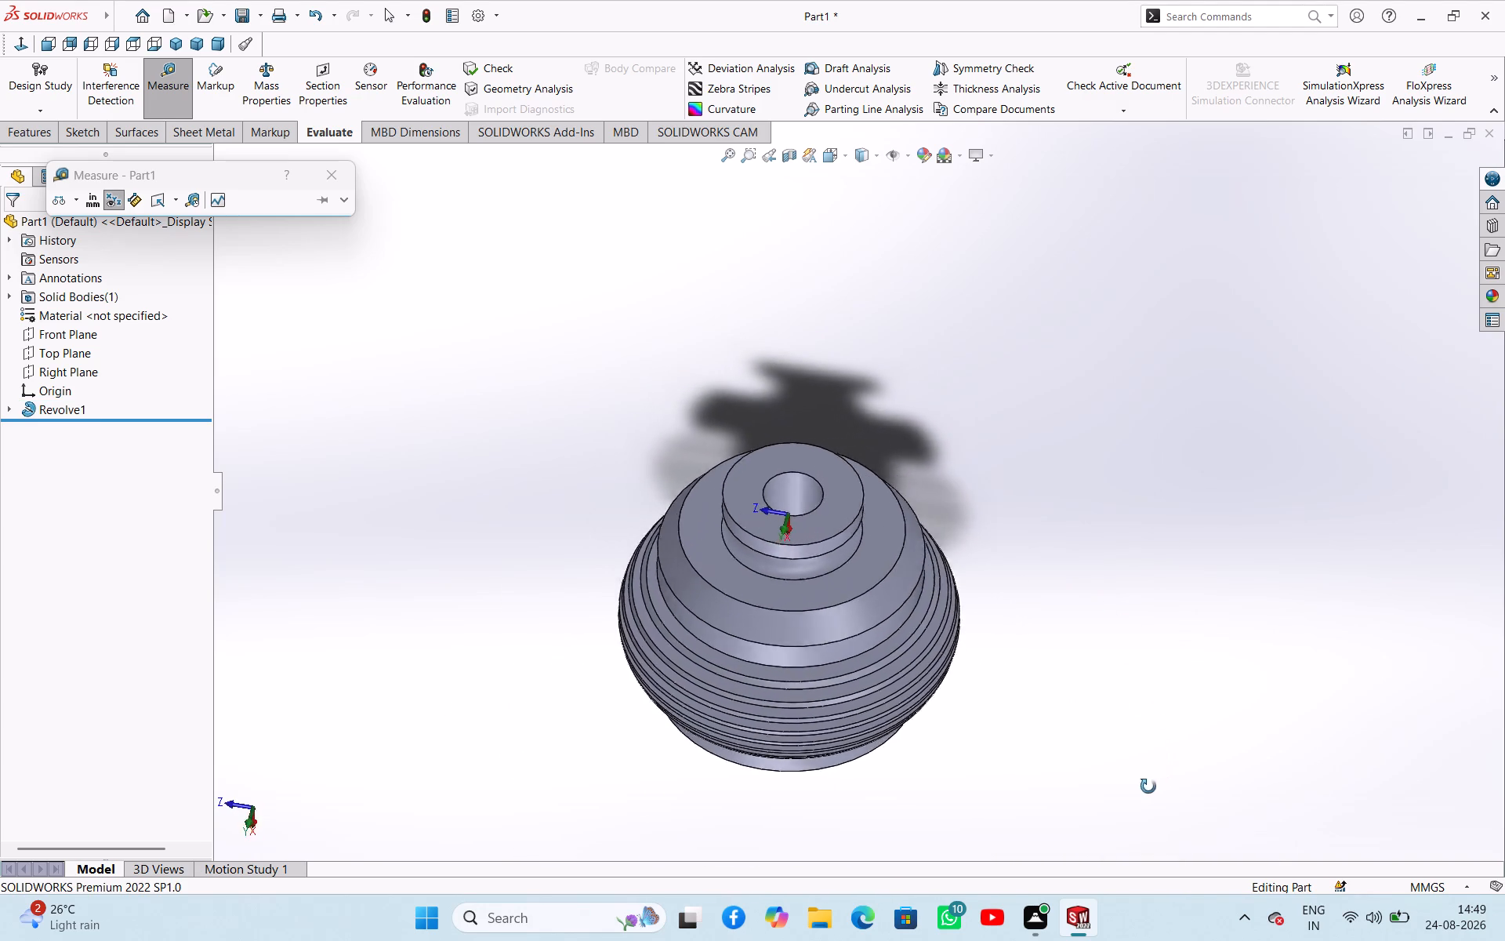
pyautogui.moveTo(1148, 787); pyautogui.dragTo(941, 707, button='middle')
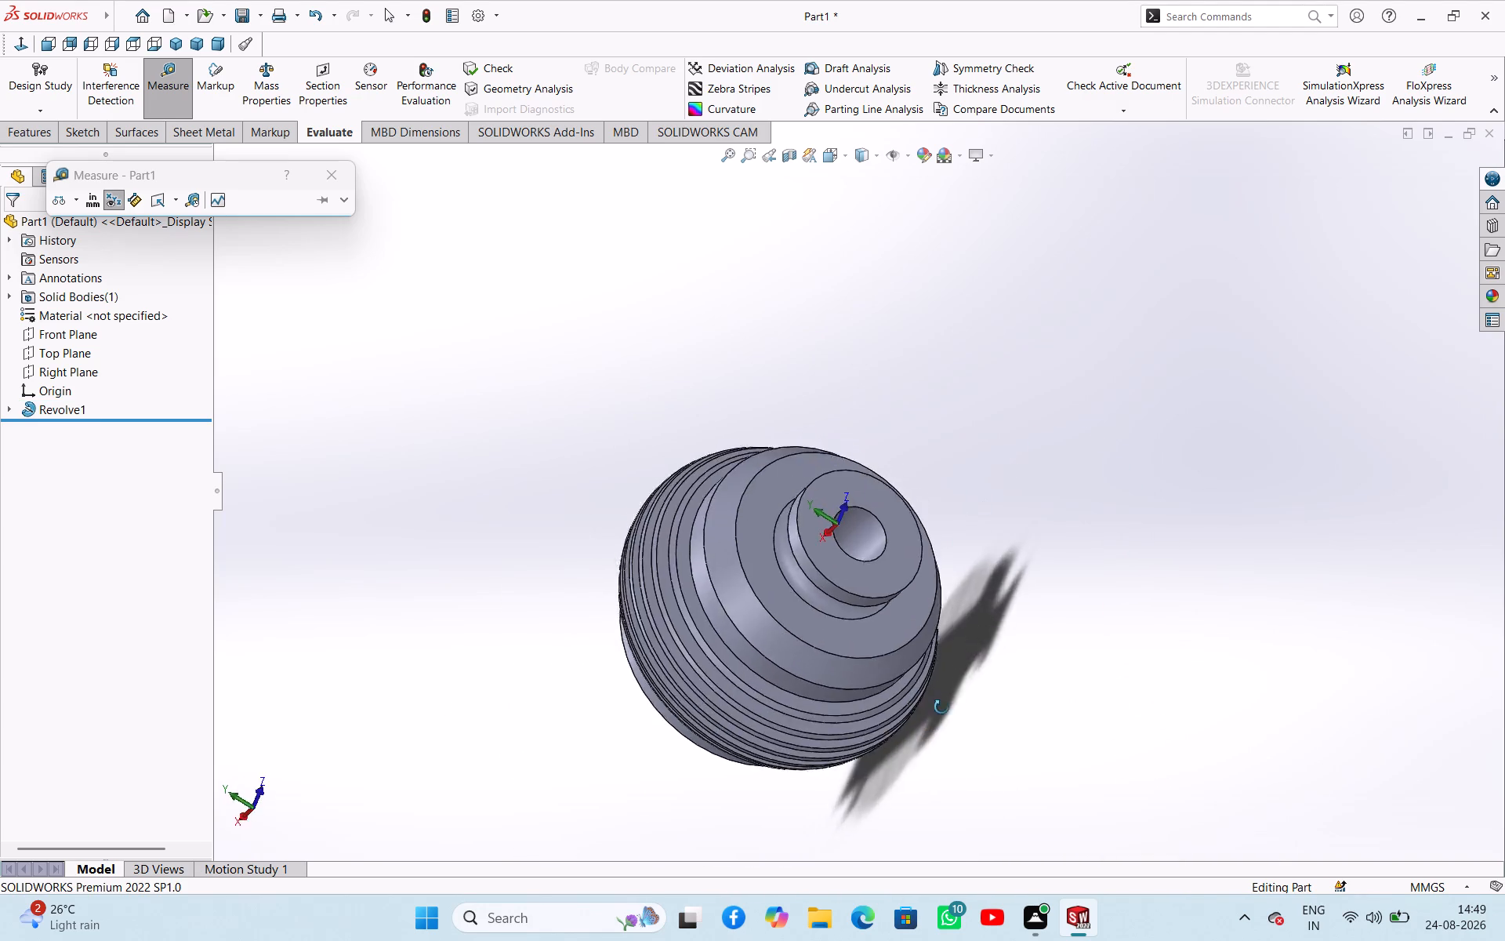
pyautogui.moveTo(941, 707); pyautogui.dragTo(1124, 465, button='middle')
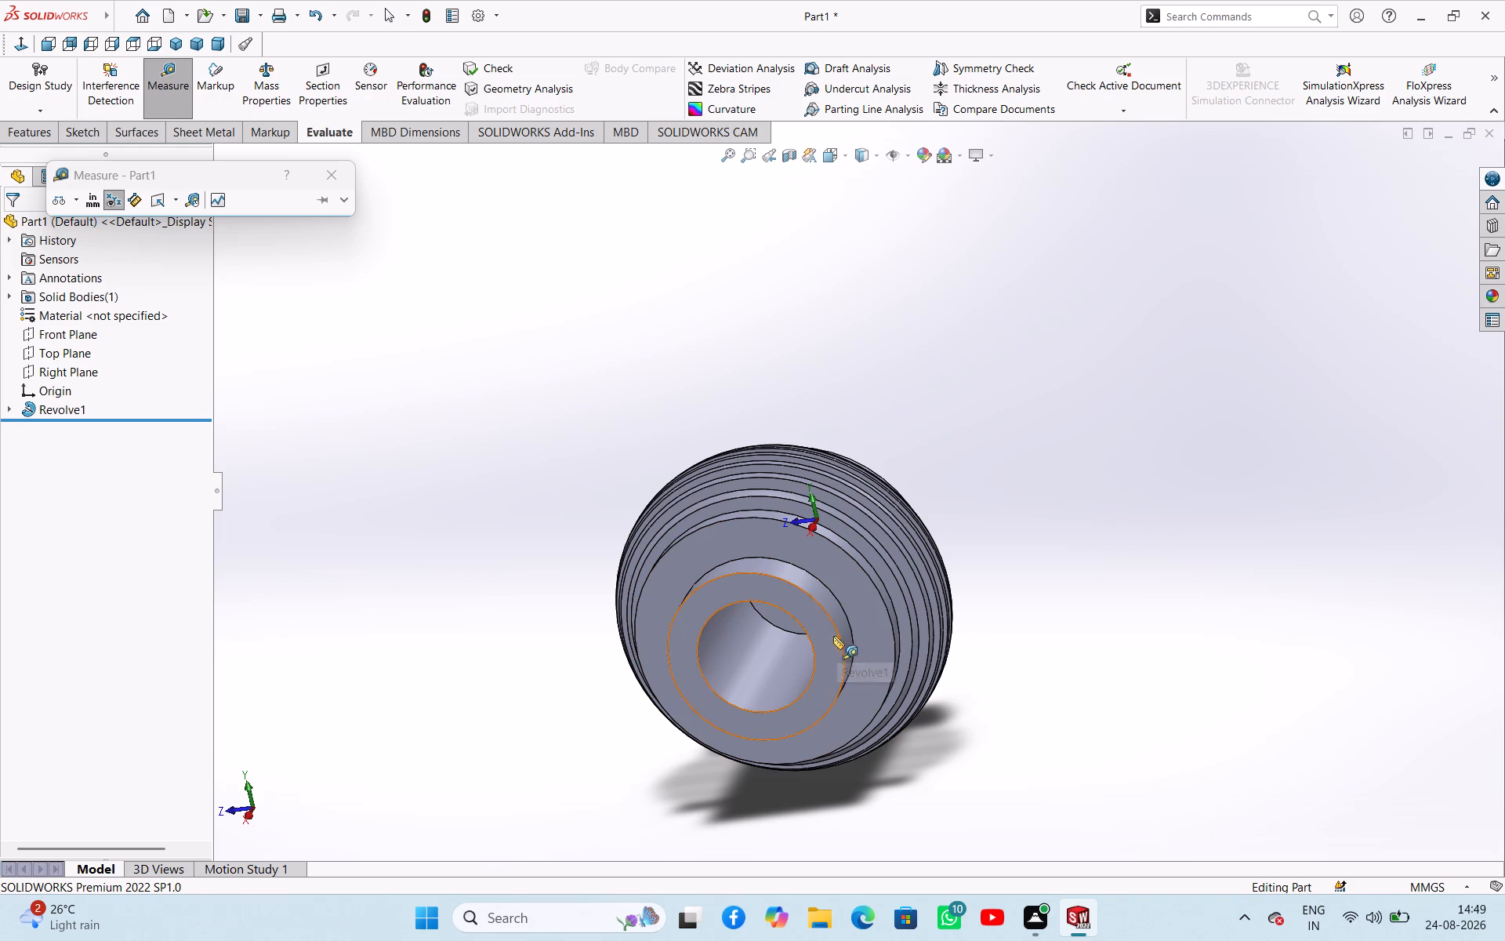
pyautogui.click(807, 633)
pyautogui.moveTo(1039, 627); pyautogui.dragTo(1075, 569, button='middle')
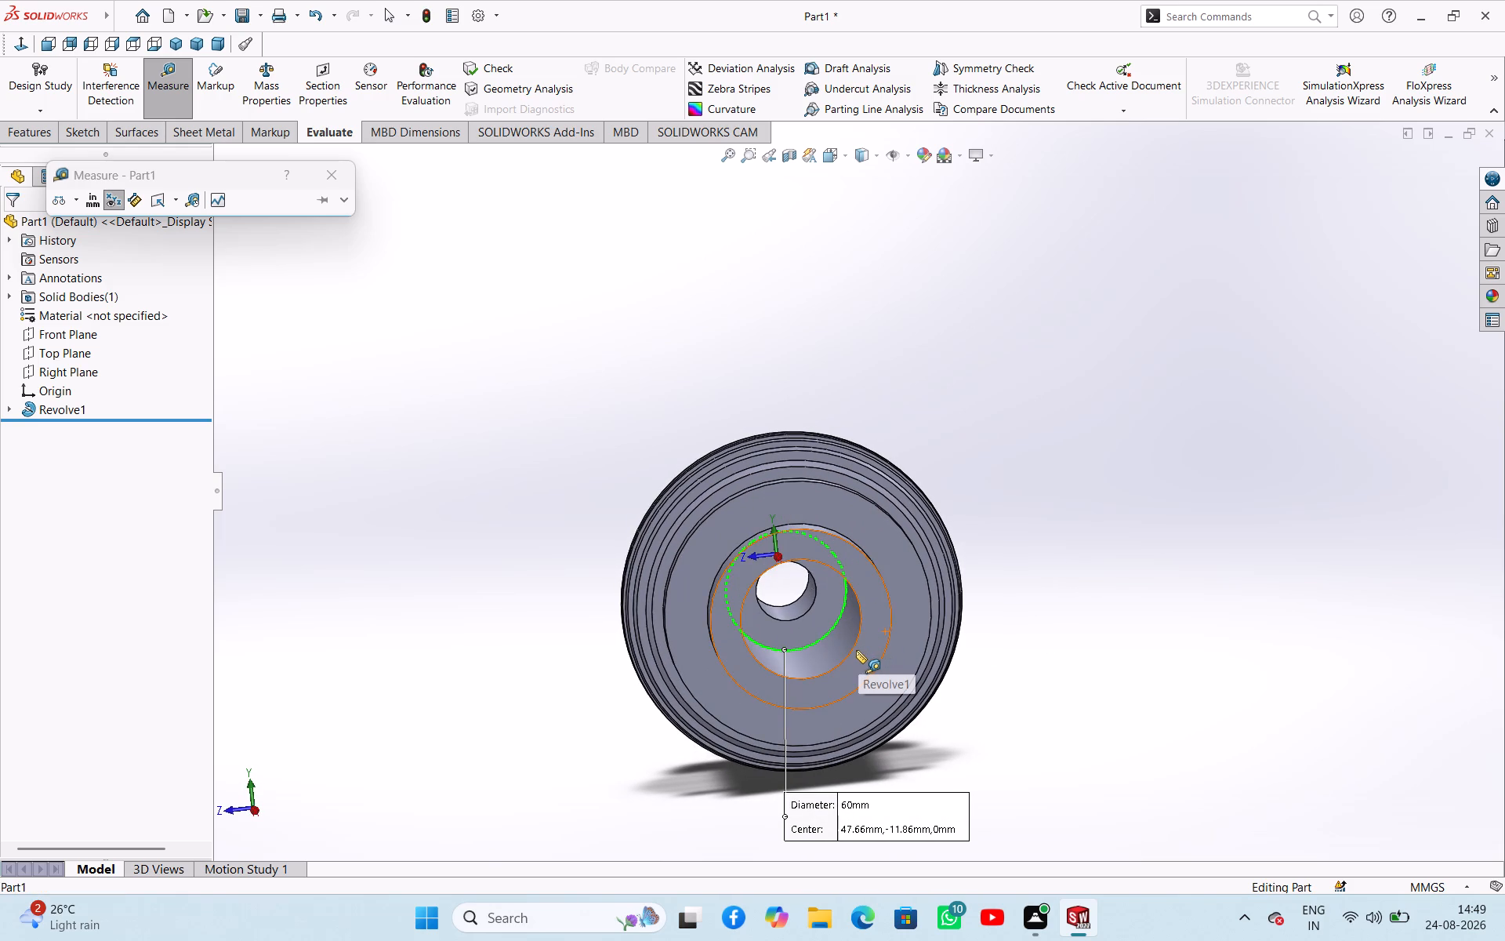
pyautogui.click(854, 650)
pyautogui.moveTo(1024, 747); pyautogui.dragTo(1044, 754, button='middle')
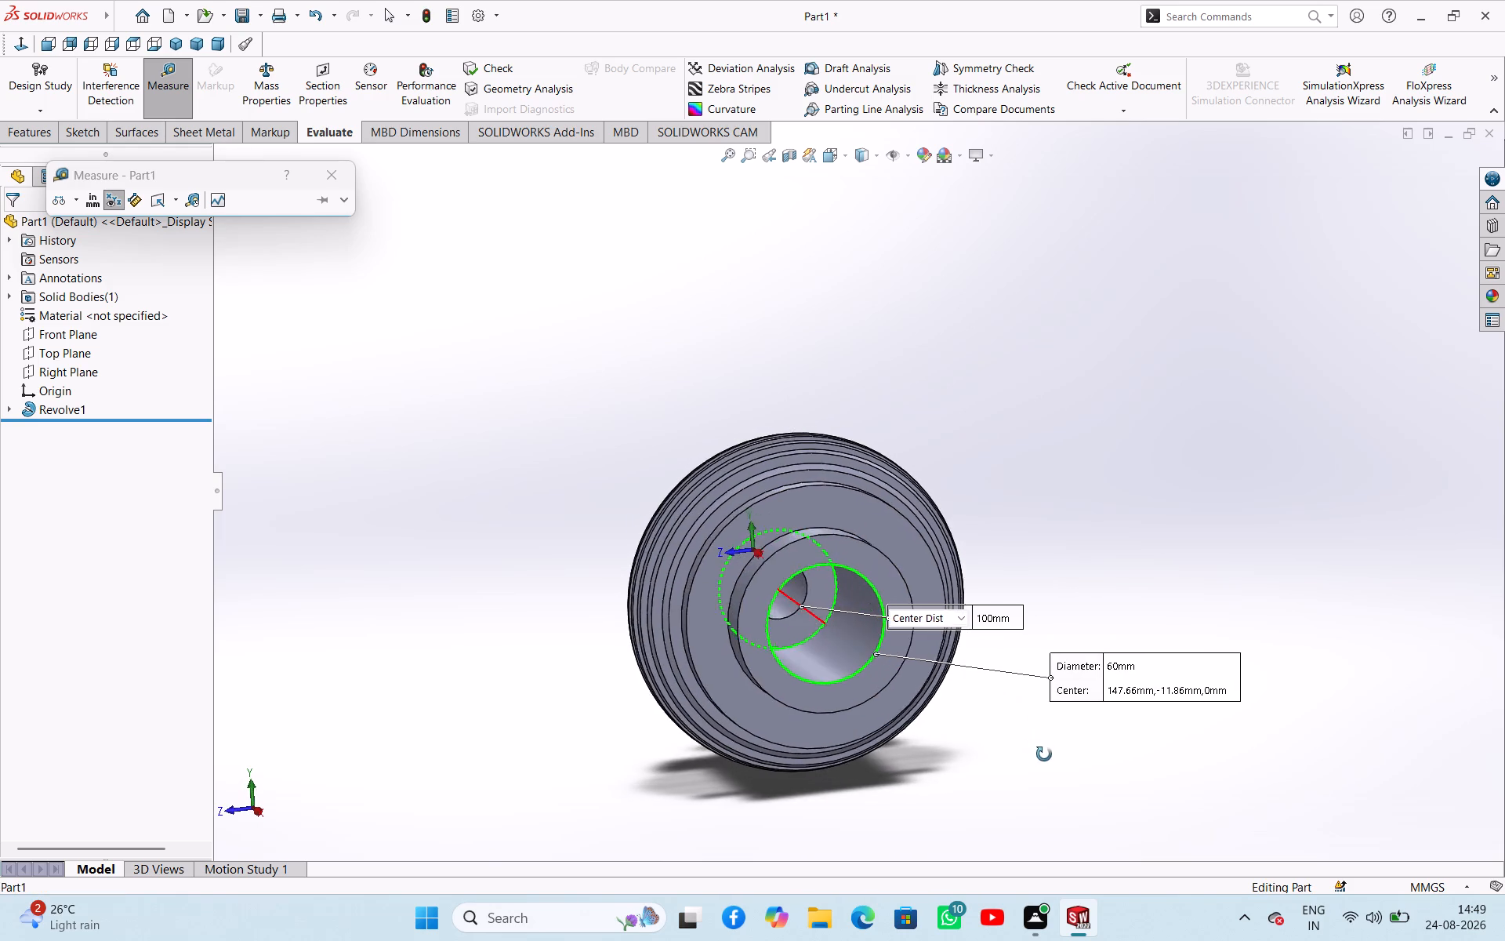
pyautogui.moveTo(1044, 754); pyautogui.dragTo(1109, 804, button='middle')
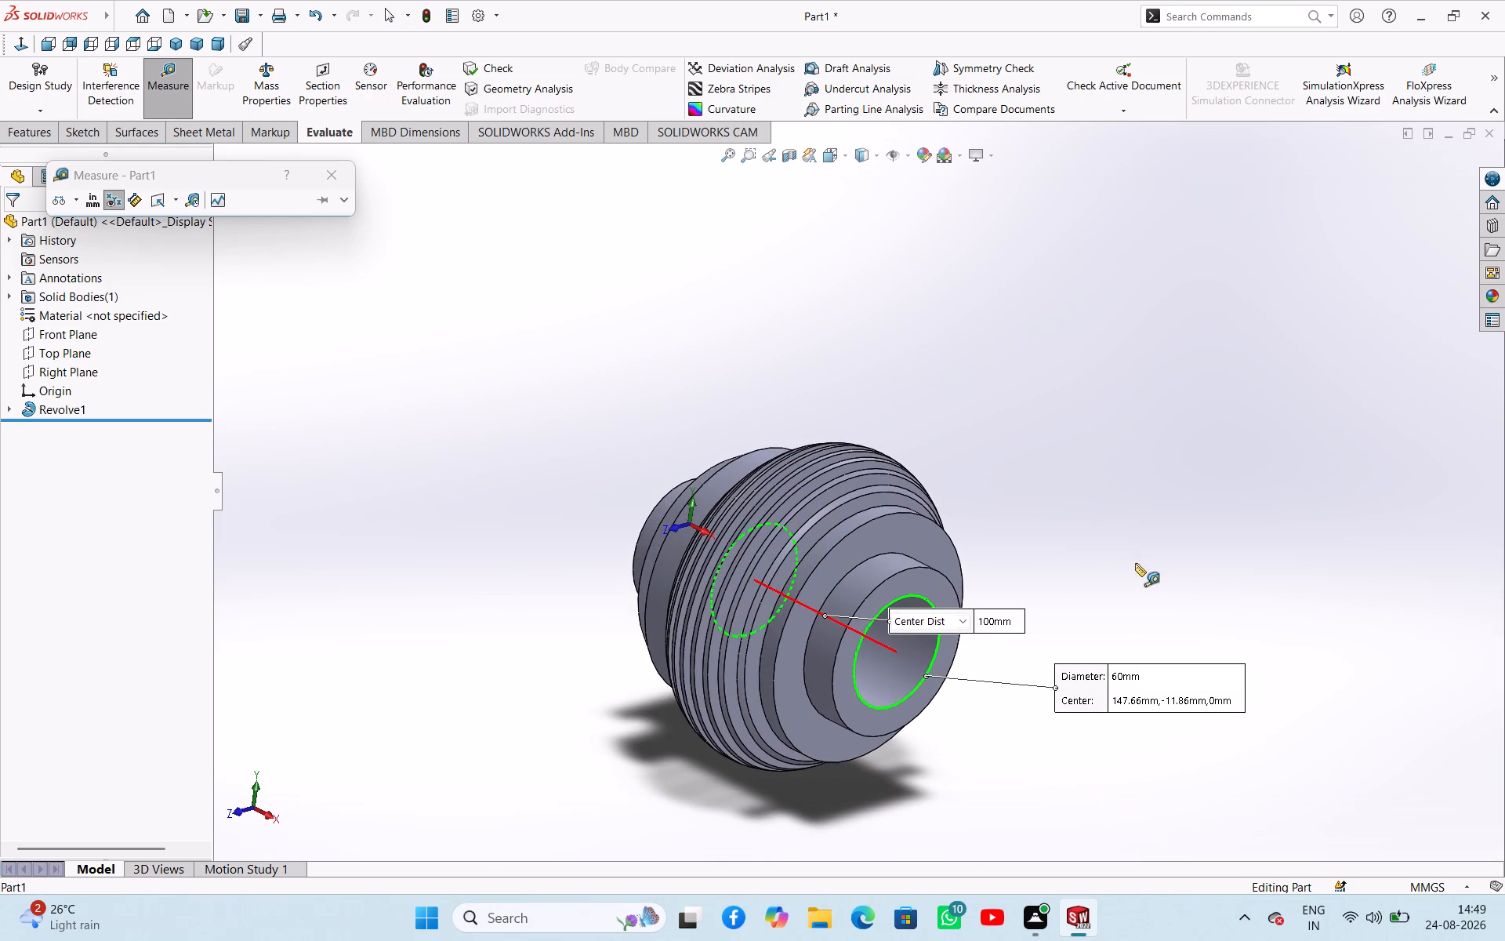
pyautogui.click(1130, 554)
pyautogui.click(930, 670)
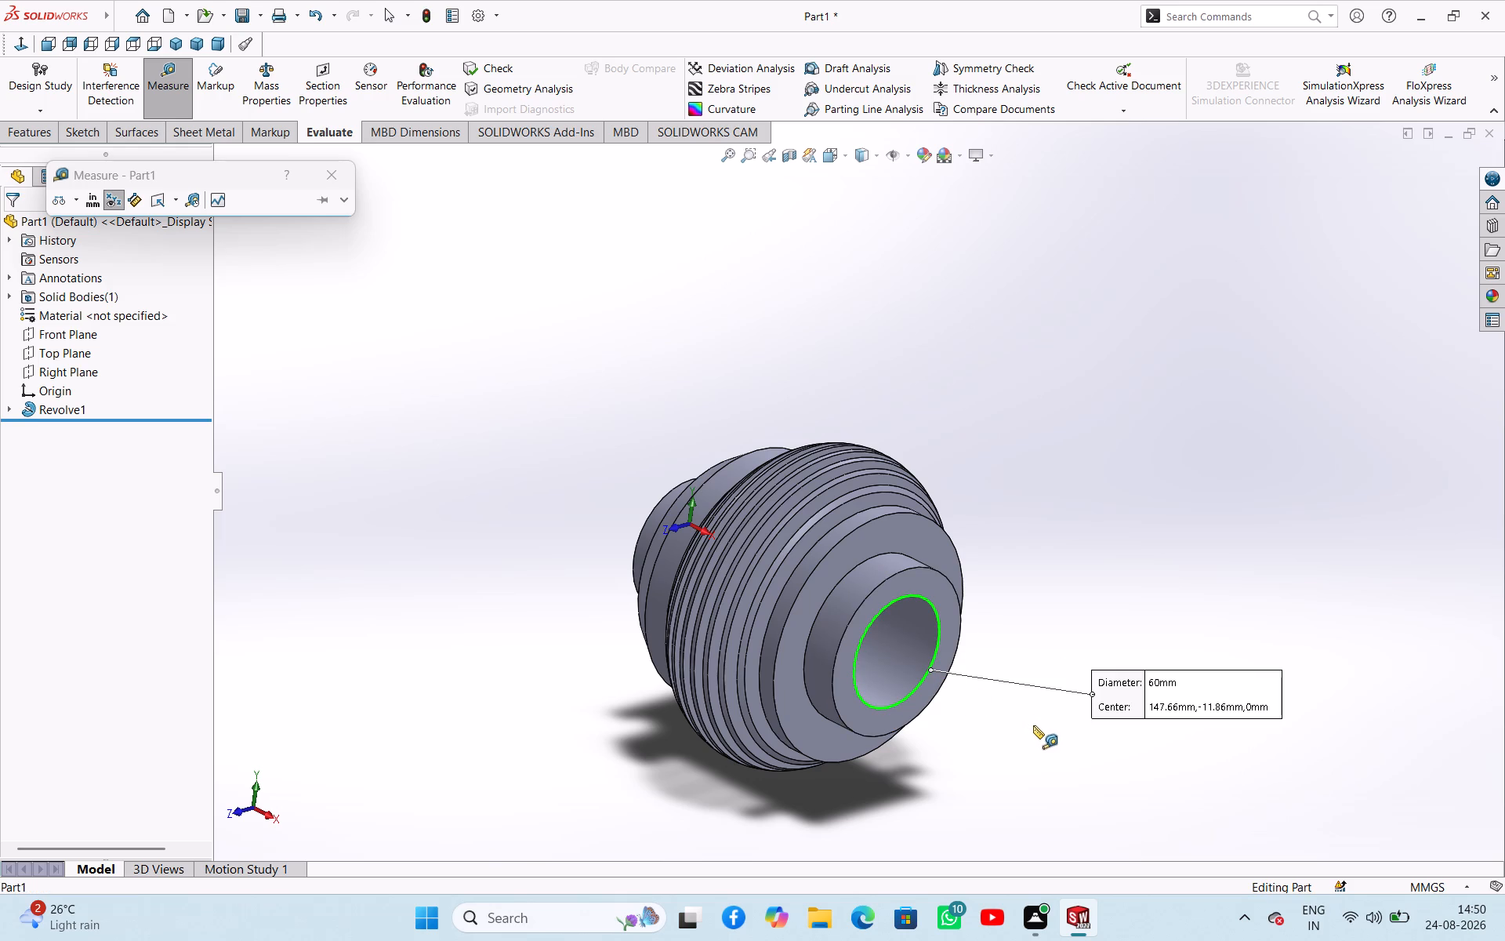
# Section the part at the Front Plane with the offset perpendicular to the selected plane, and inspect the cut.
pyautogui.moveTo(948, 492); pyautogui.dragTo(1112, 392, button='middle')
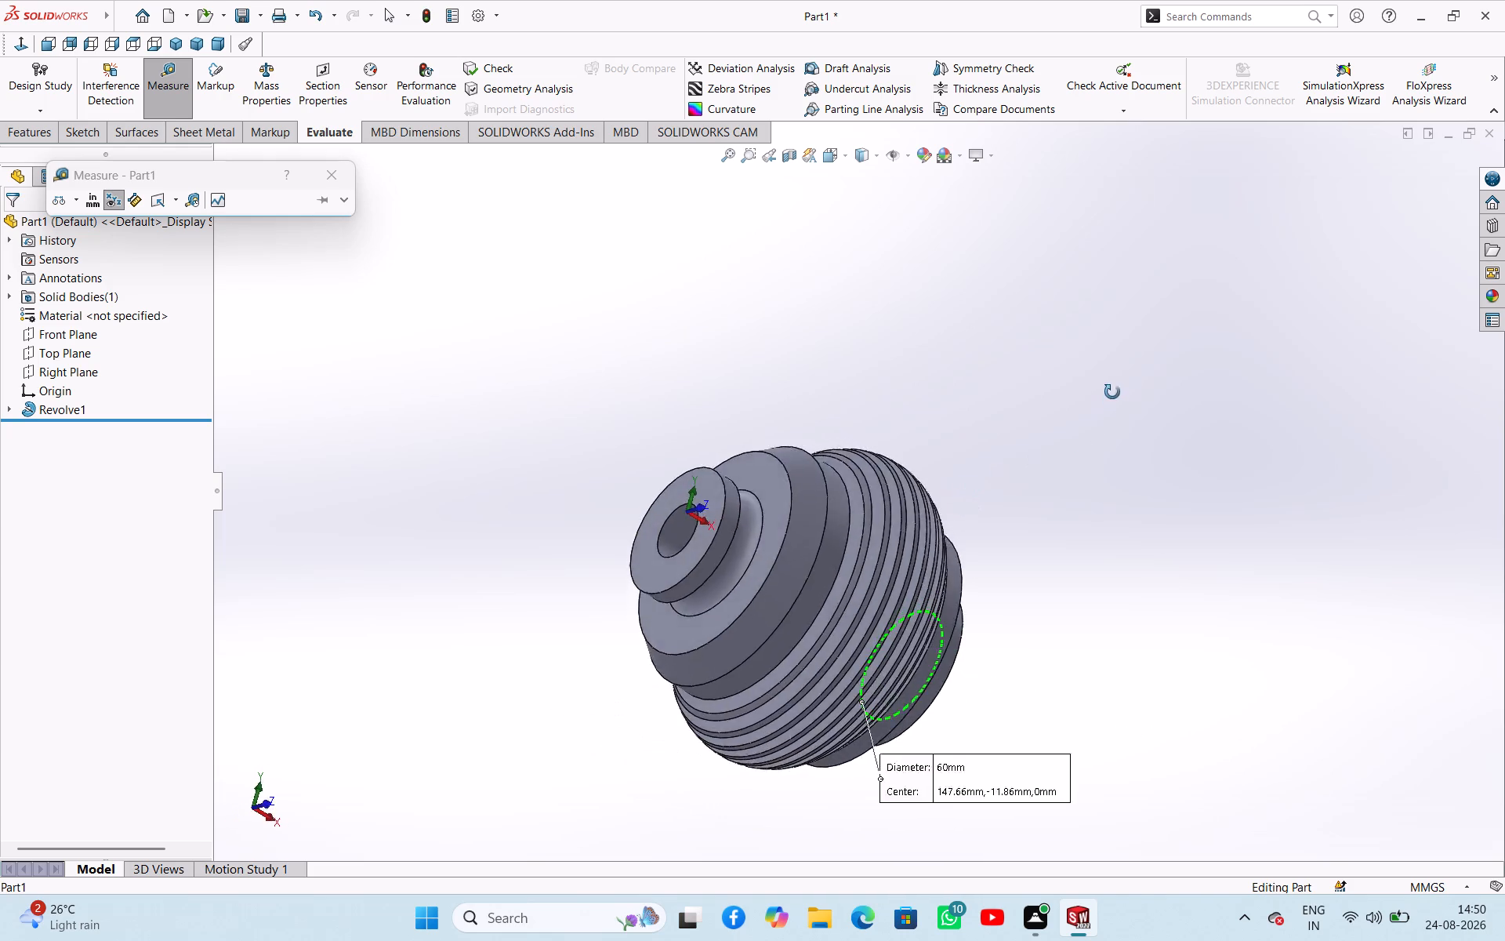
pyautogui.moveTo(1112, 392); pyautogui.dragTo(888, 616, button='middle')
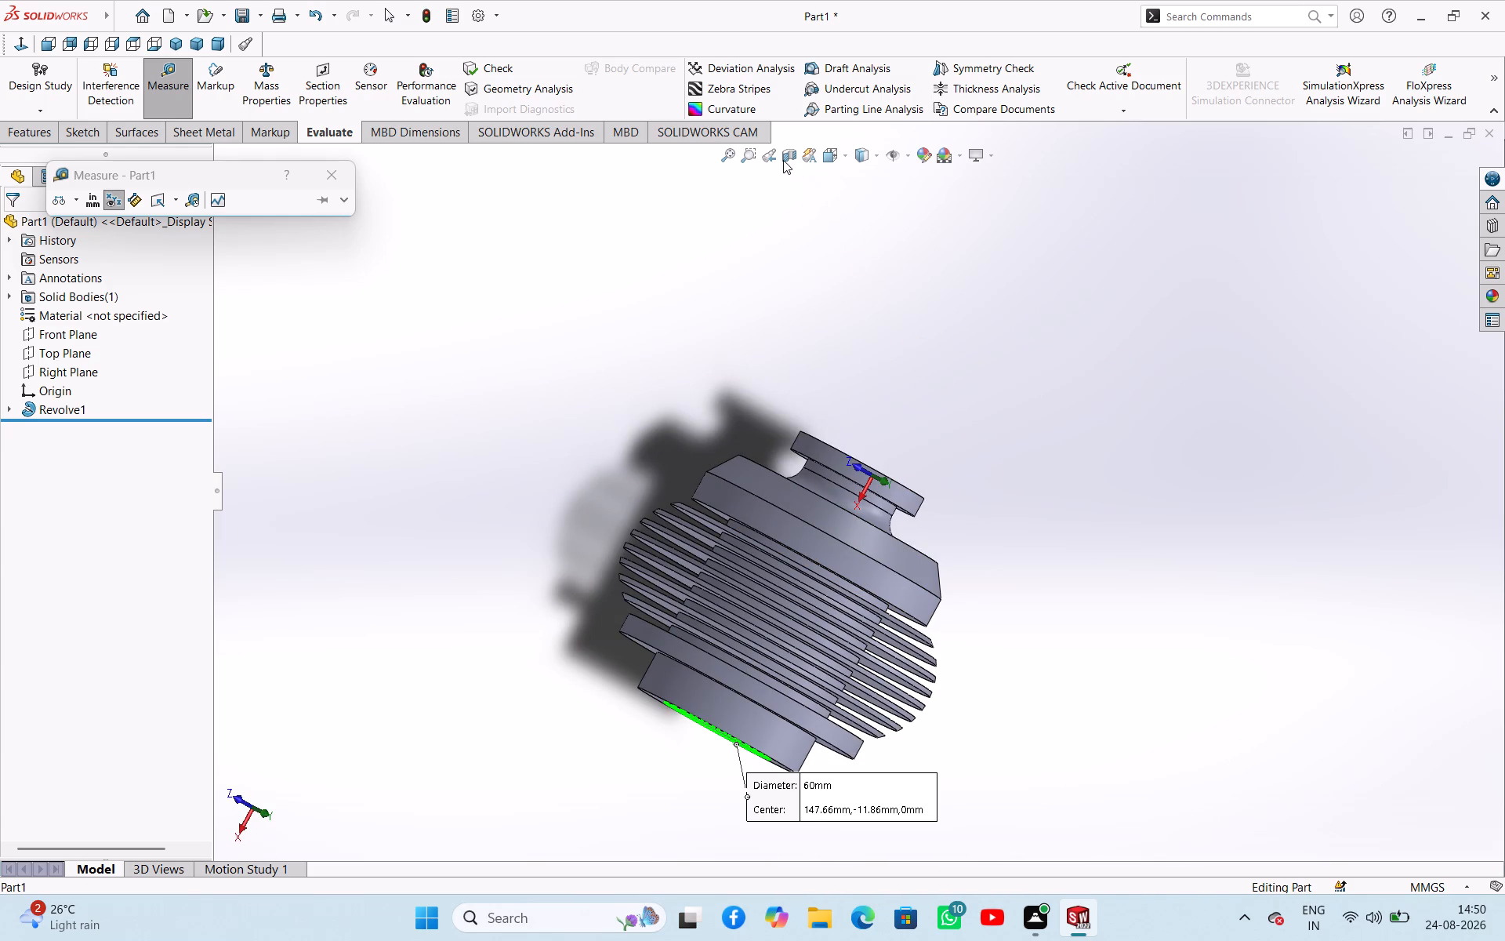
pyautogui.click(783, 160)
pyautogui.click(339, 178)
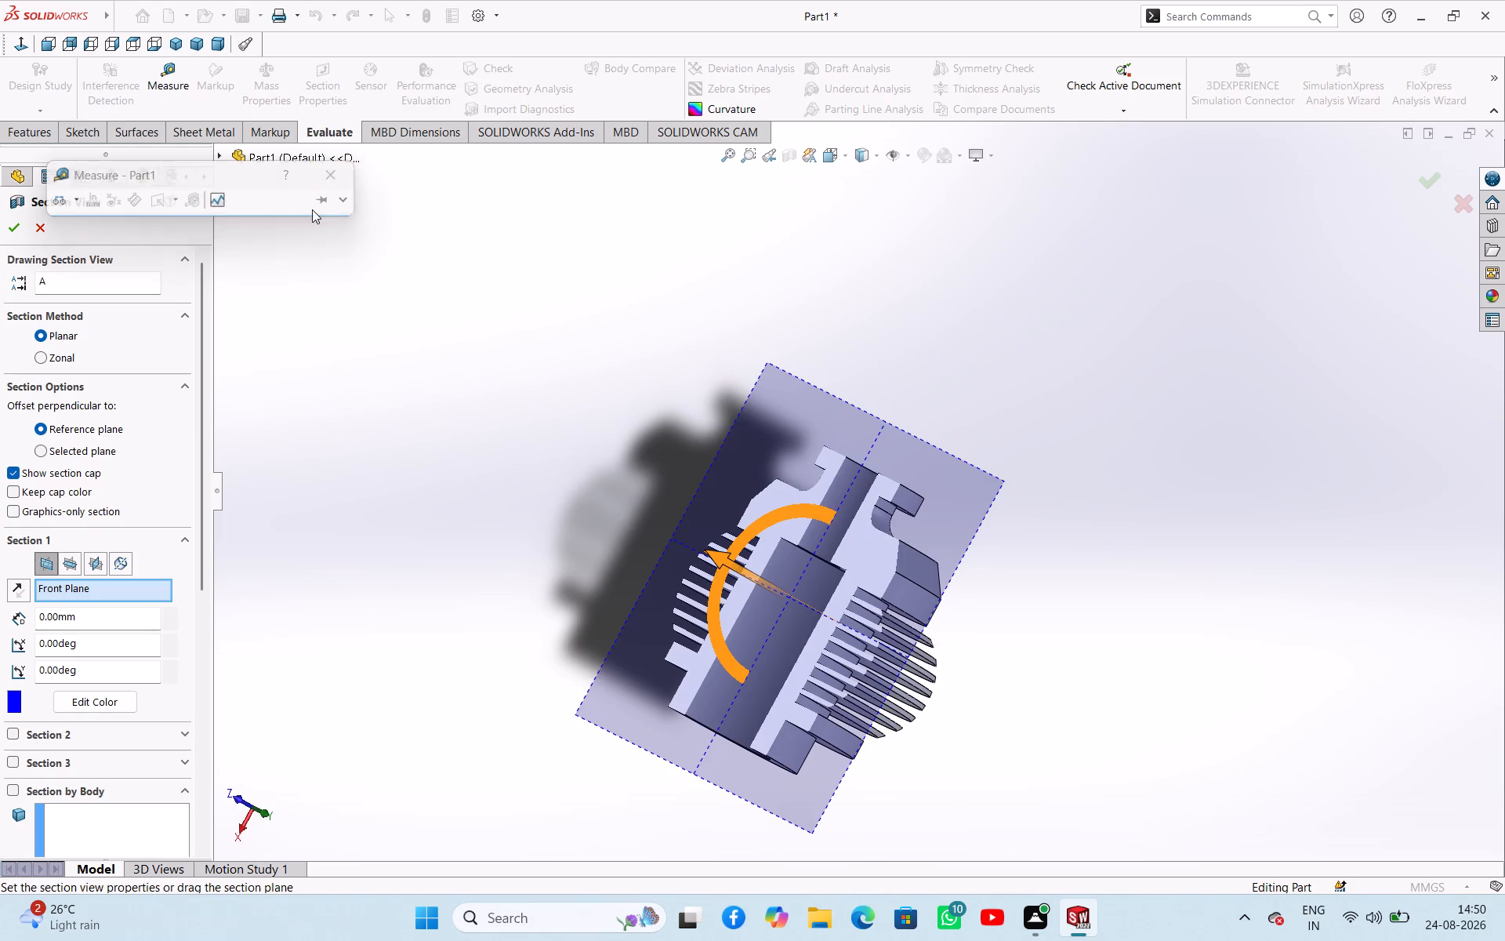
pyautogui.scroll(-3, 150, 592)
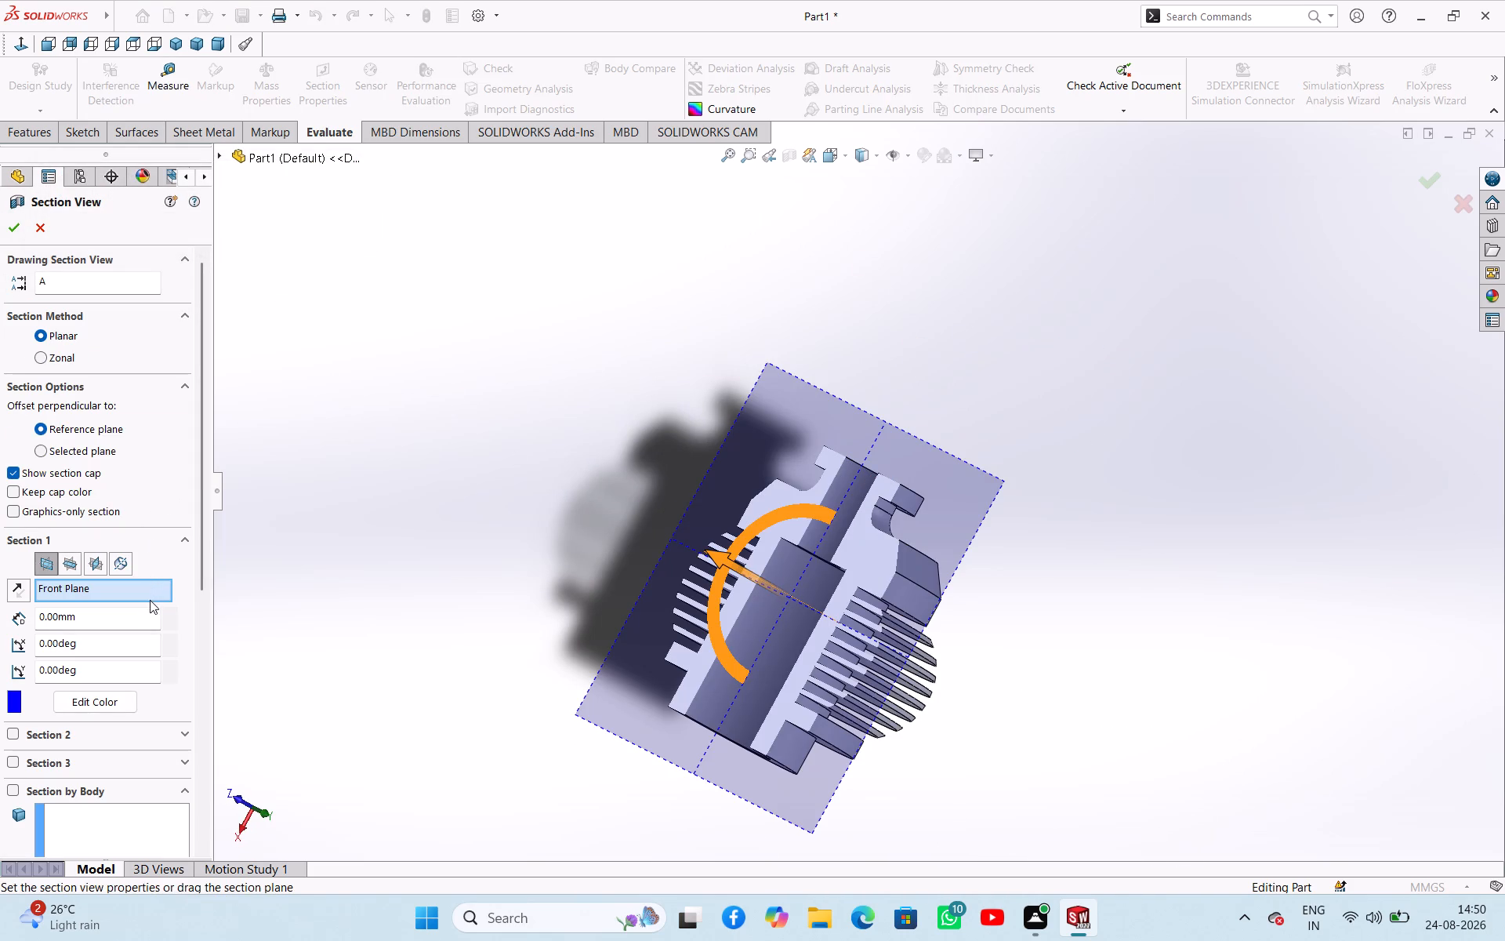
pyautogui.click(104, 452)
pyautogui.moveTo(992, 561); pyautogui.dragTo(1036, 582, button='middle')
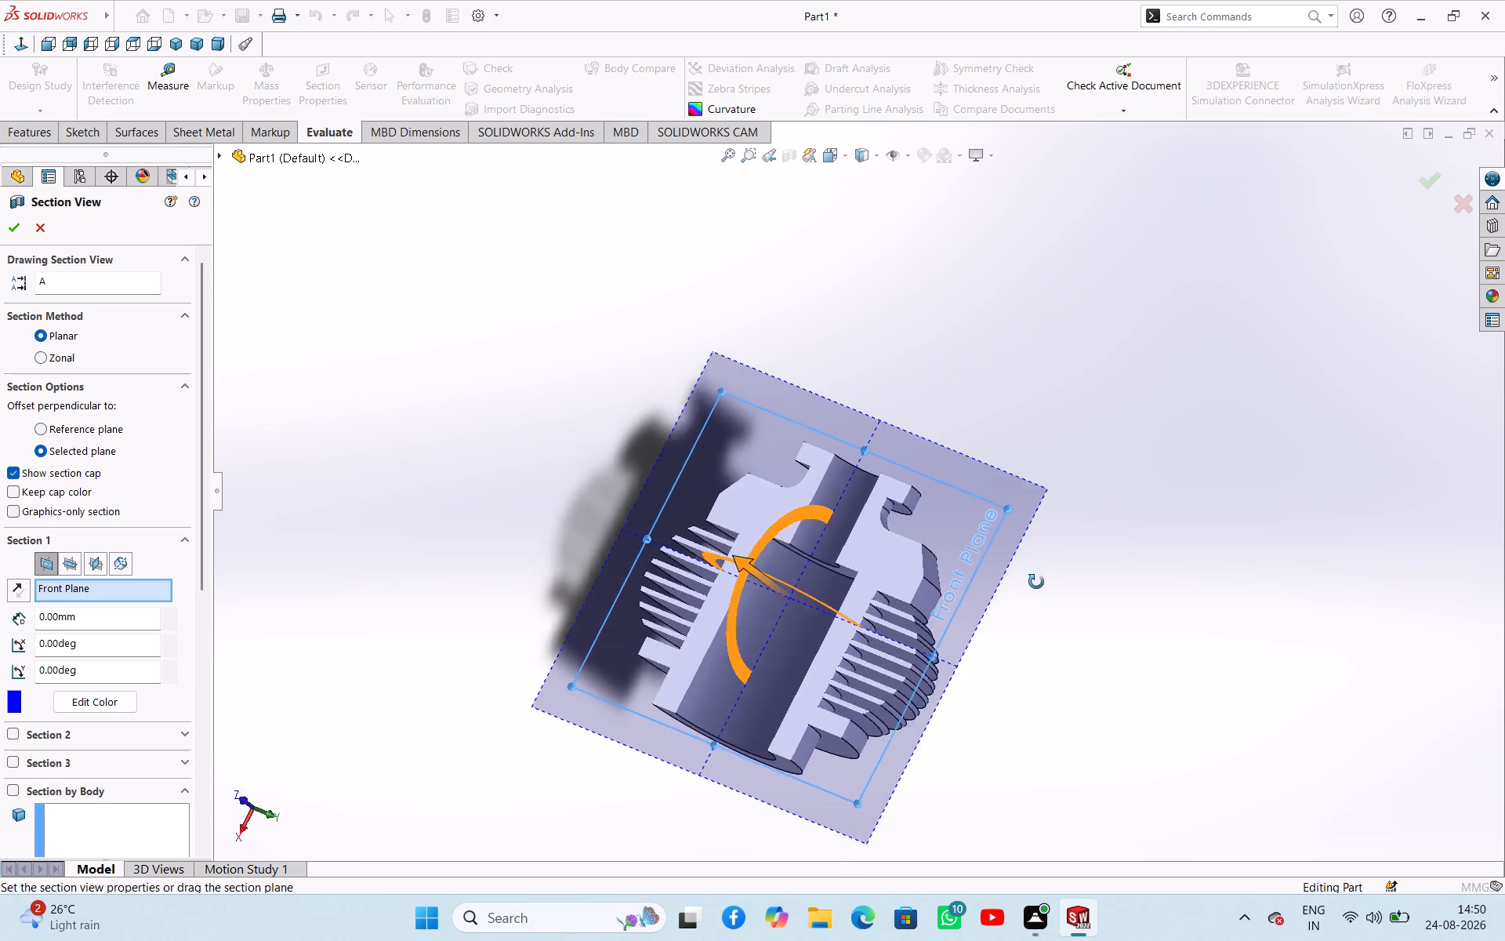
pyautogui.moveTo(1036, 582); pyautogui.dragTo(1134, 789, button='middle')
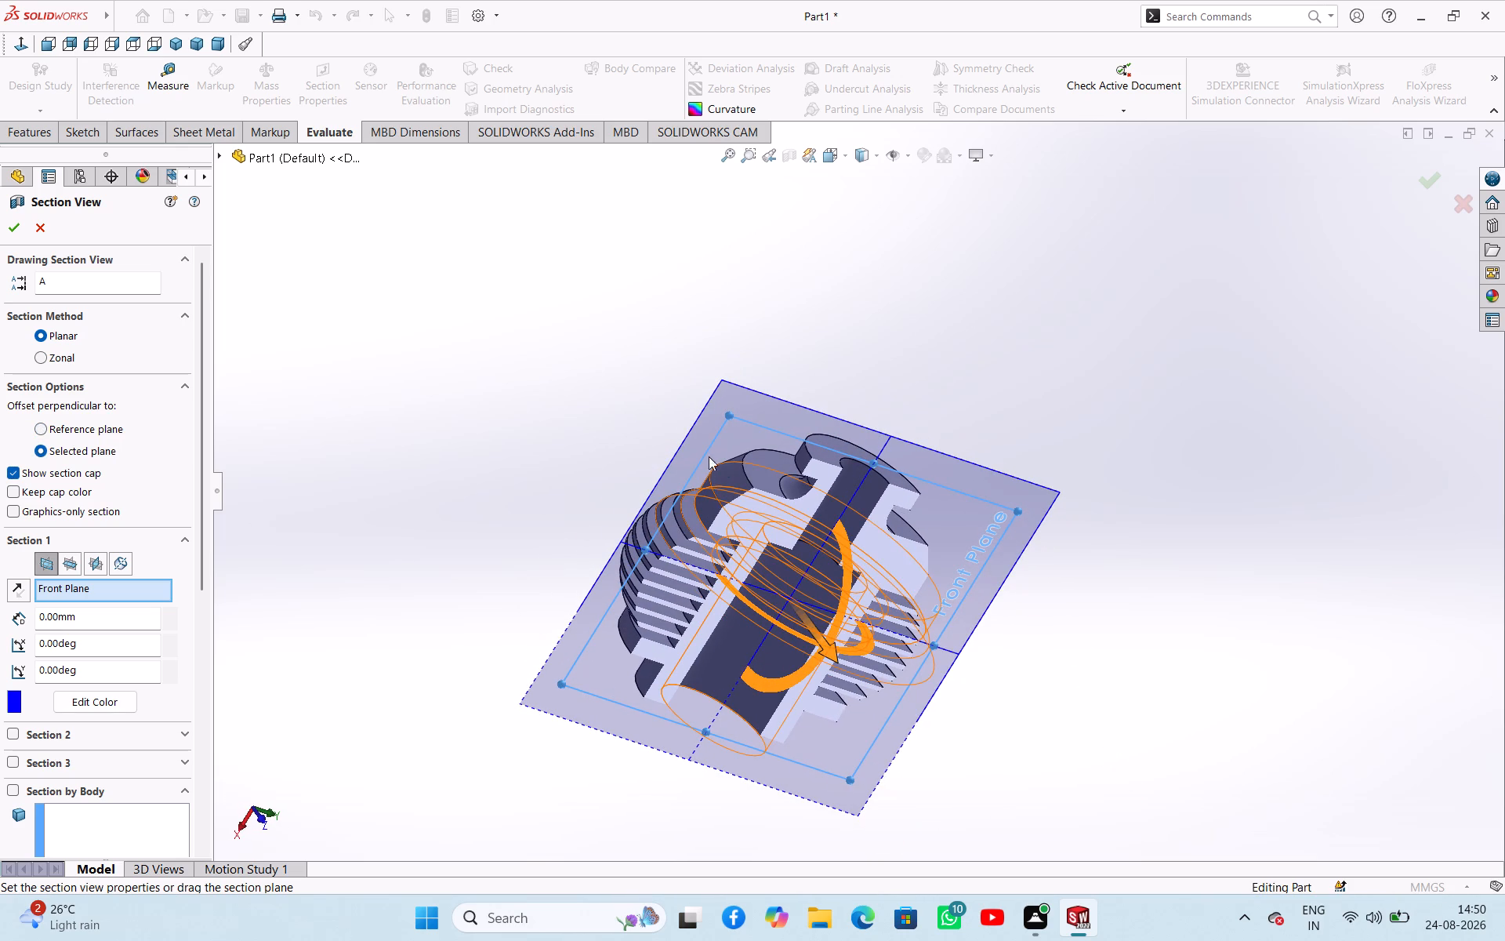
# Preview the section cut at the Top, Right and Front Planes, return to the Top Plane, and cancel the section view.
pyautogui.click(217, 148)
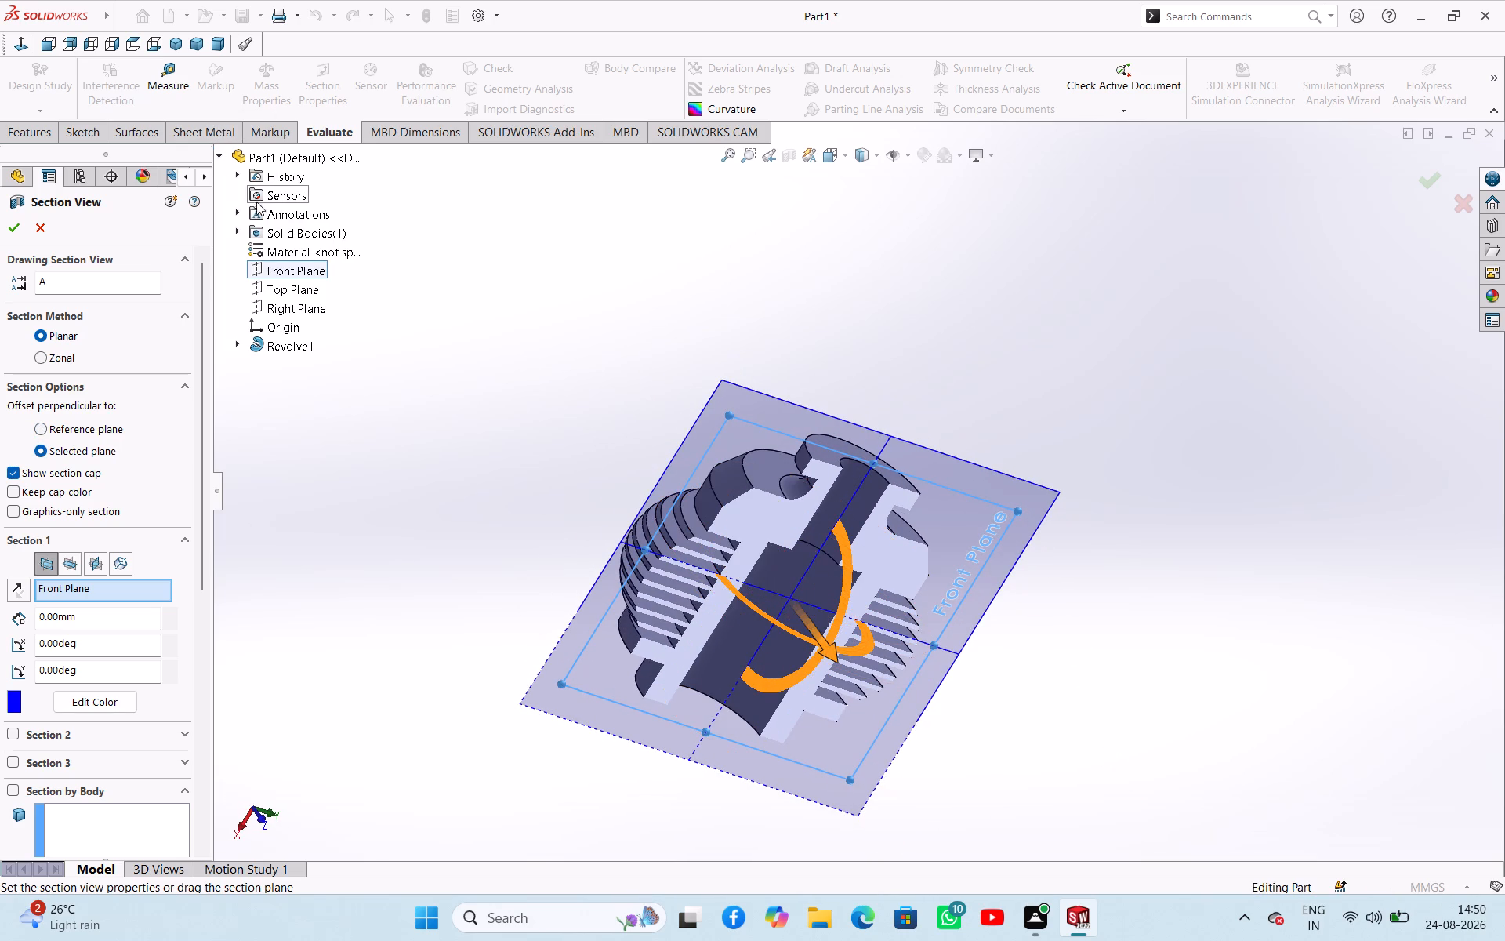
pyautogui.click(283, 292)
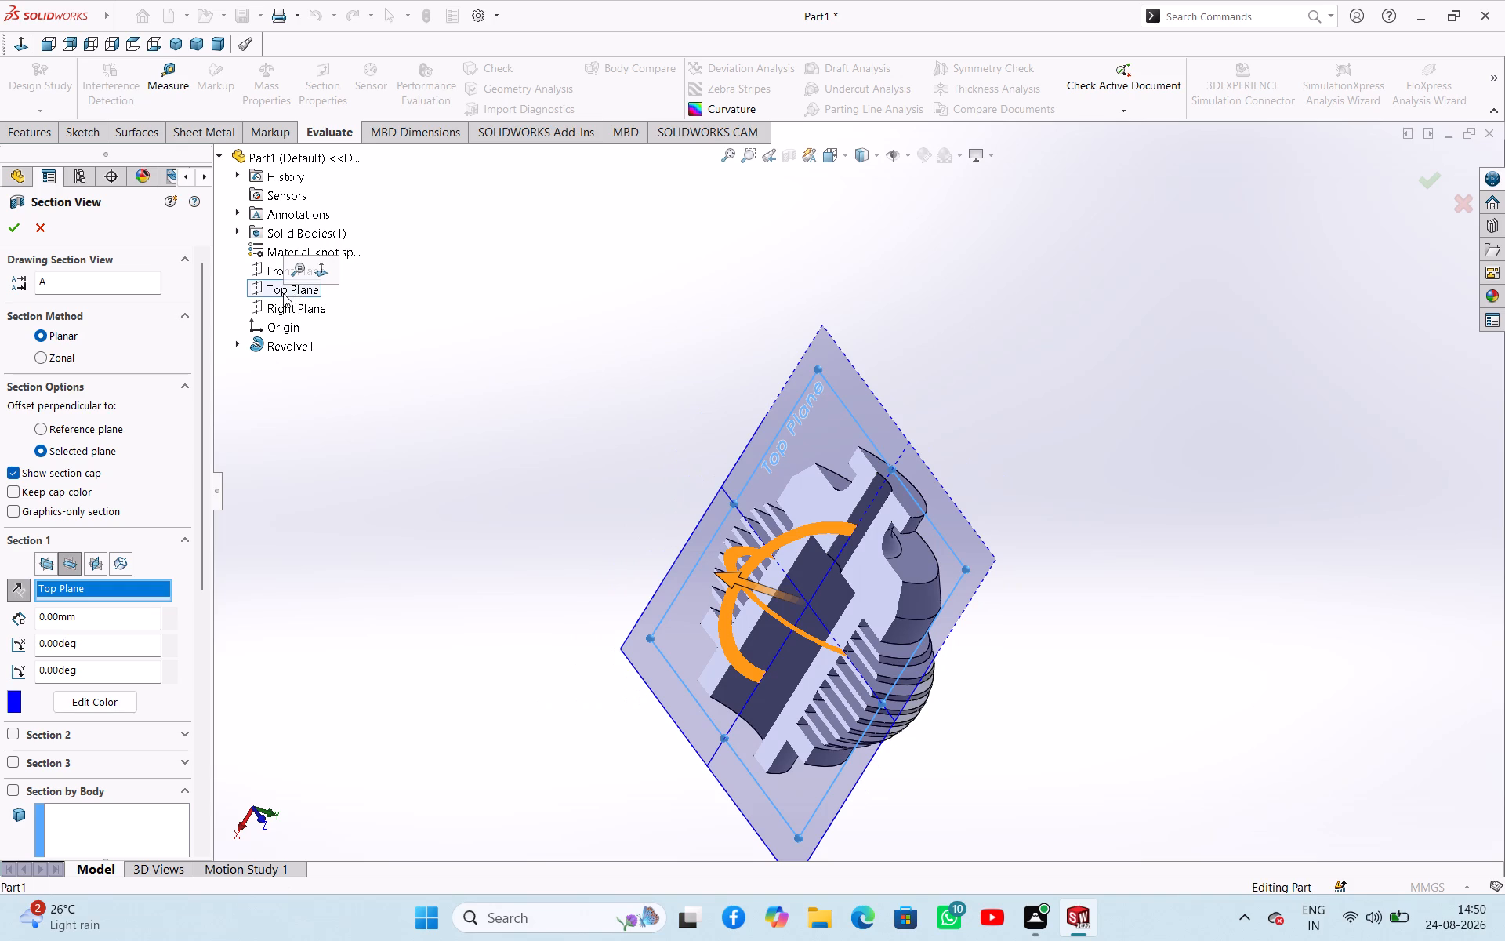
pyautogui.click(292, 310)
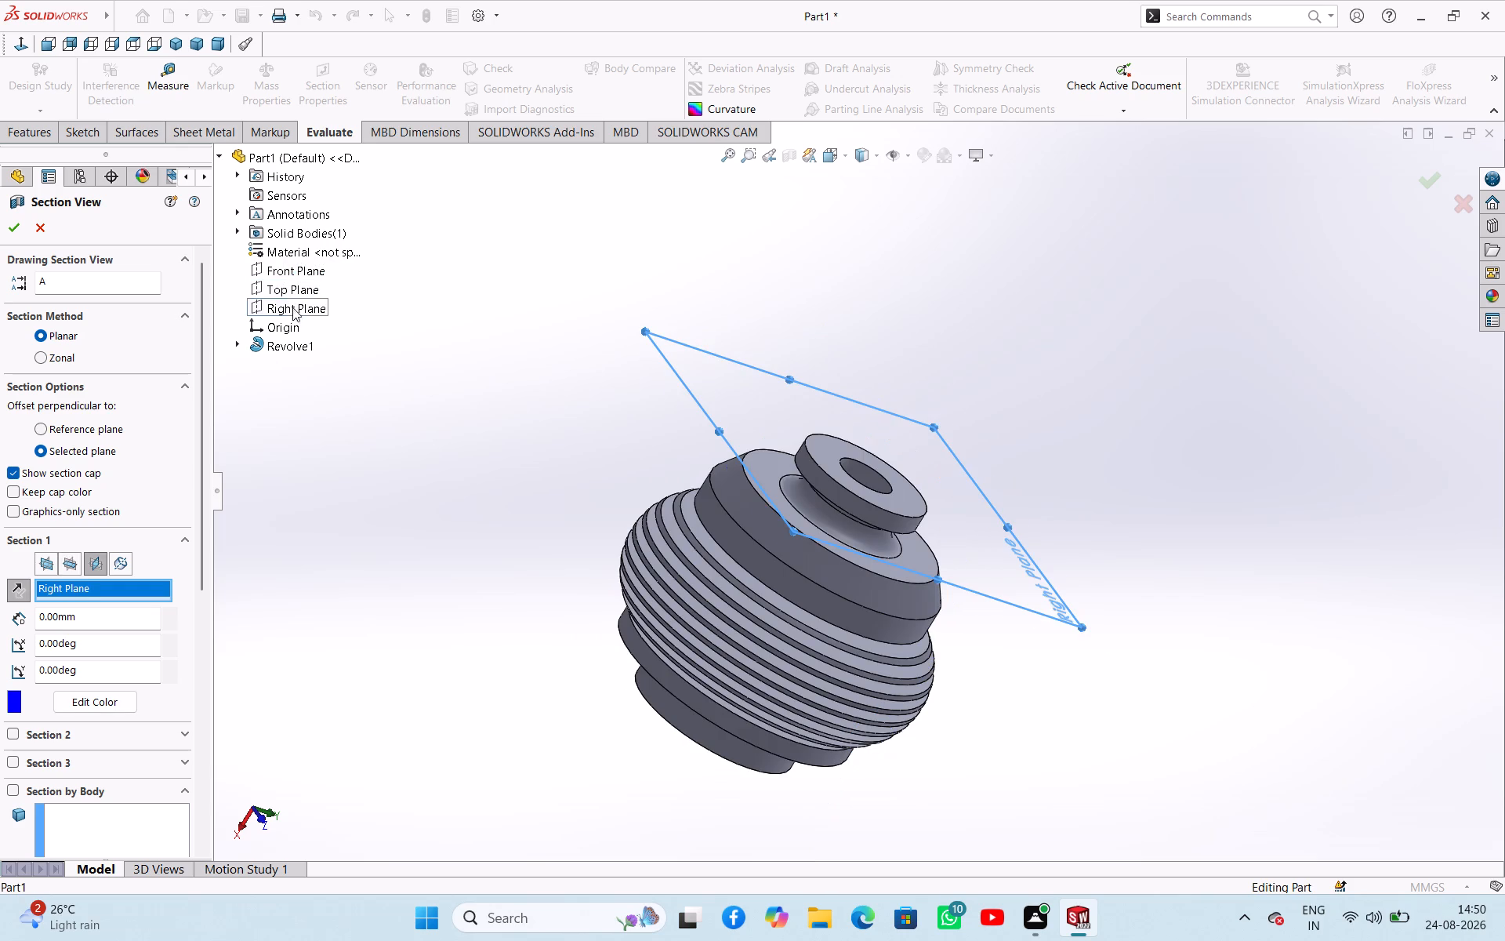
pyautogui.click(266, 266)
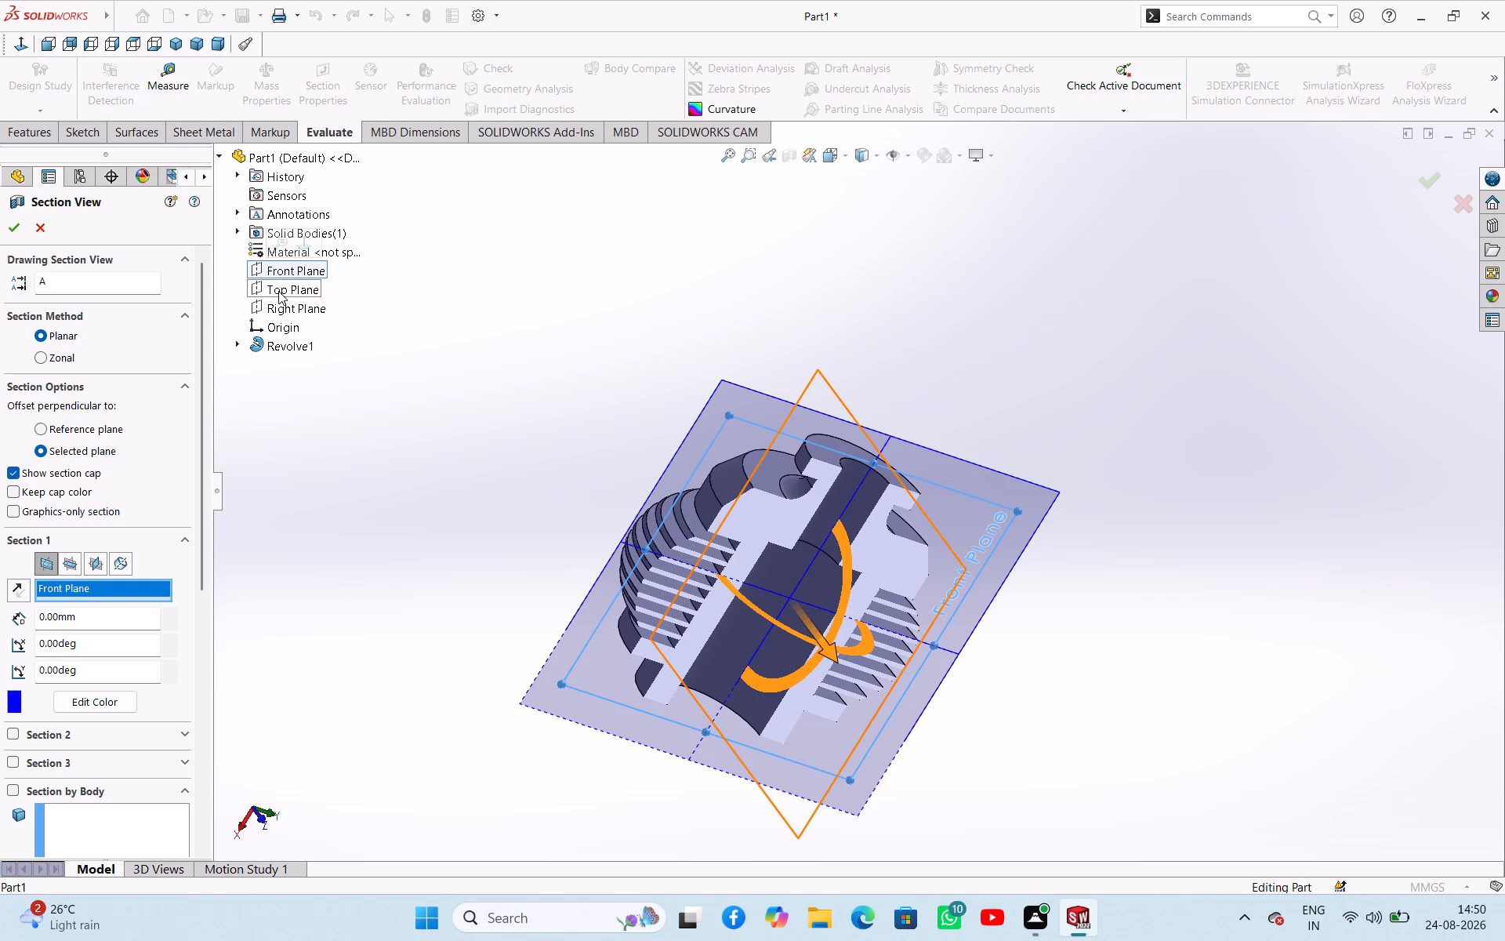
pyautogui.click(278, 291)
pyautogui.click(325, 430)
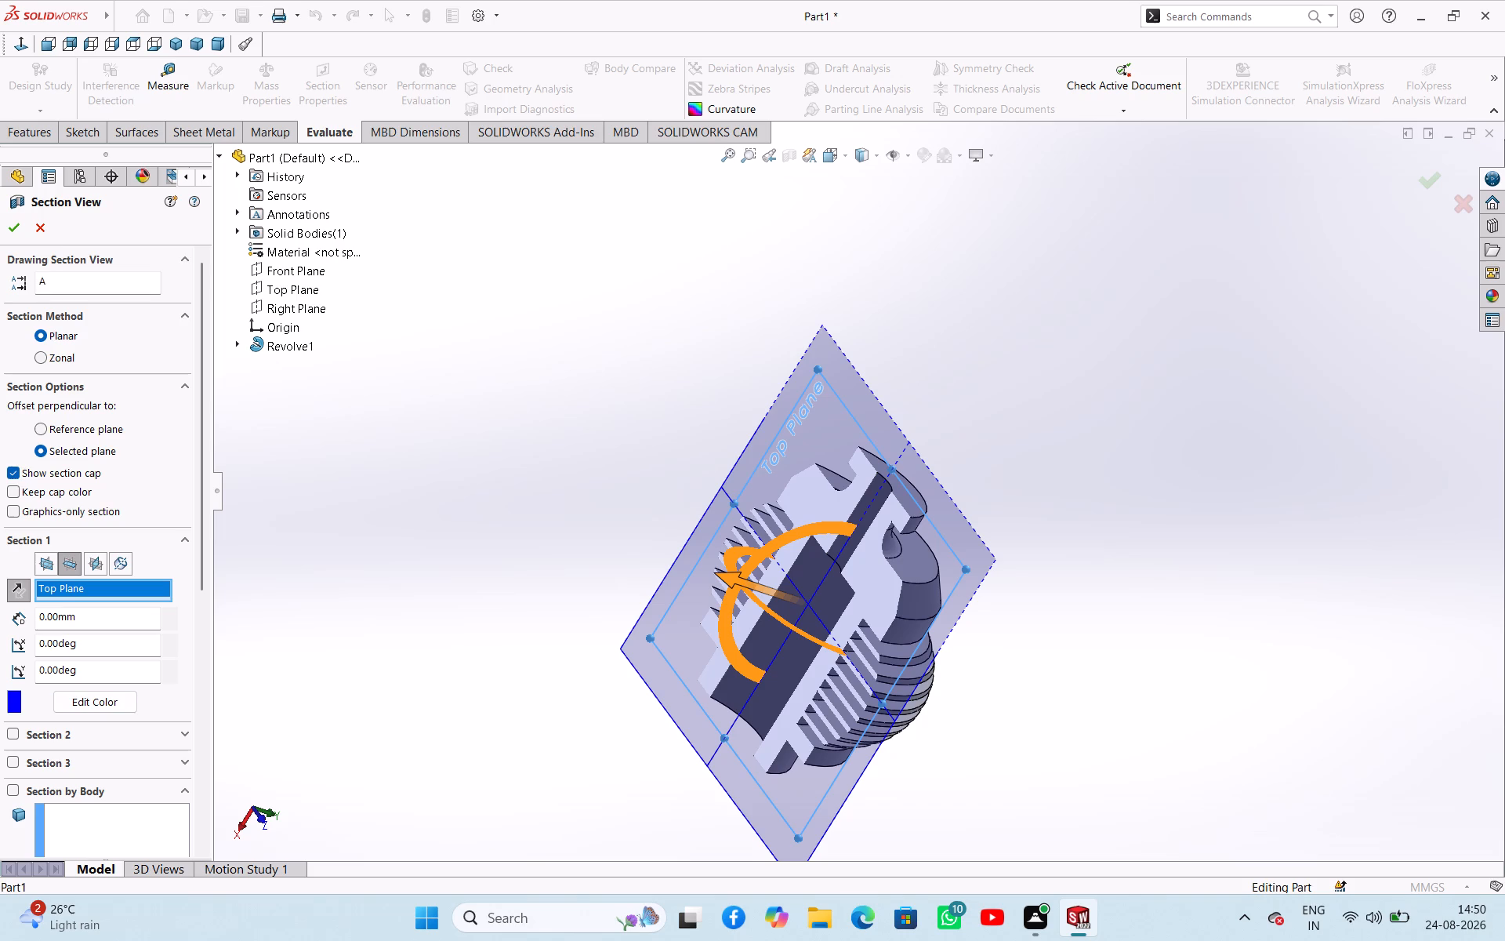
pyautogui.moveTo(38, 224); pyautogui.dragTo(46, 225)
# Examine the unsectioned part from both ends, including the isometric view.
pyautogui.click(457, 510)
pyautogui.moveTo(486, 523); pyautogui.dragTo(524, 547, button='middle')
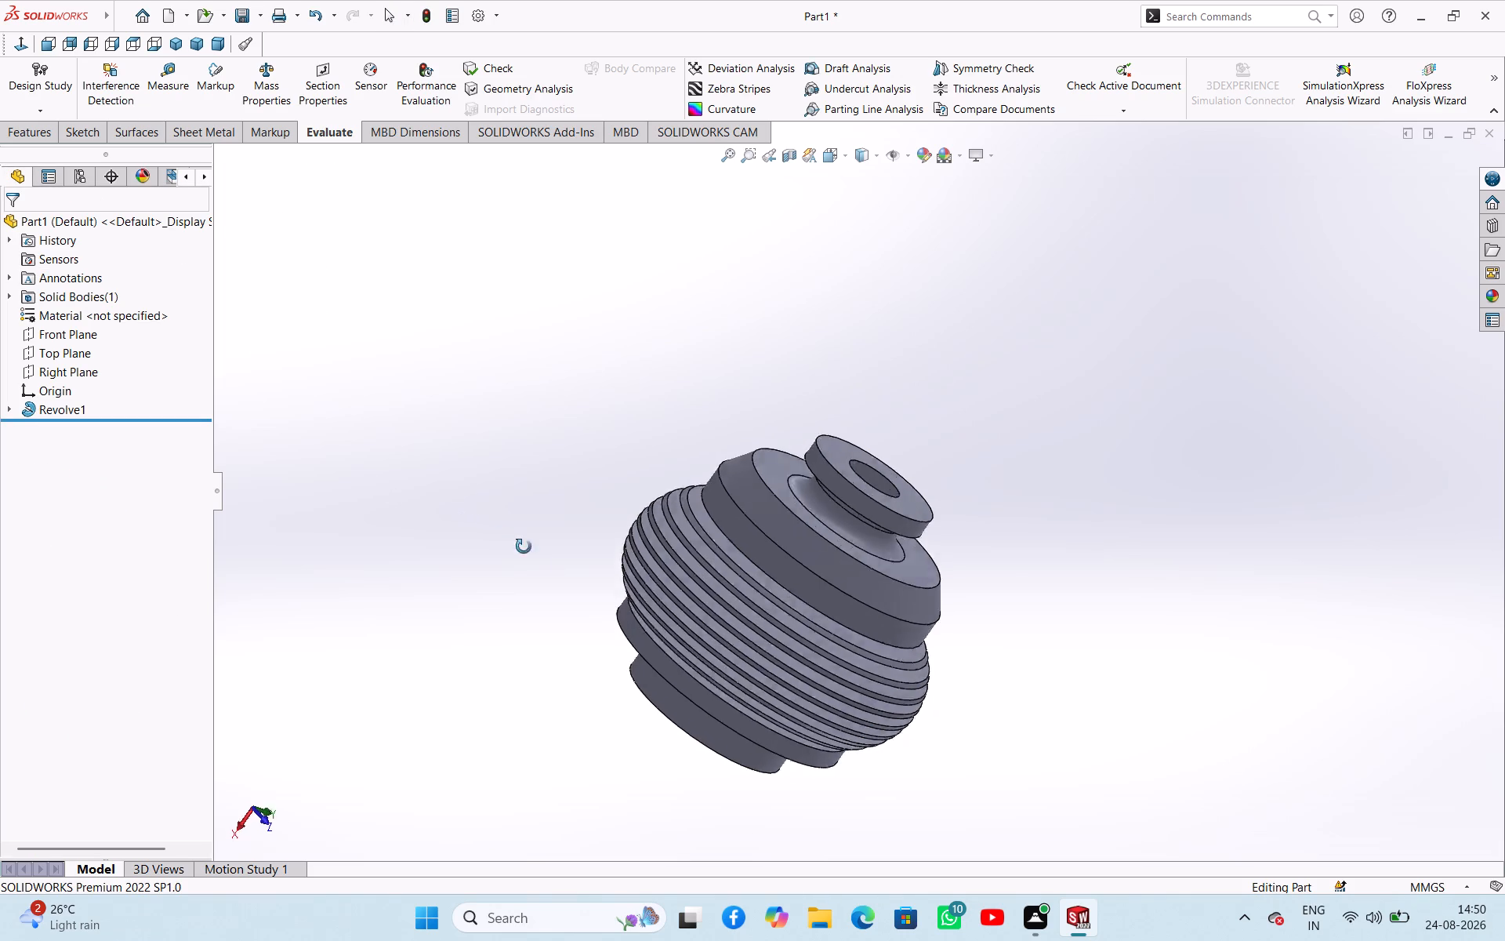
pyautogui.moveTo(524, 547); pyautogui.dragTo(572, 590, button='middle')
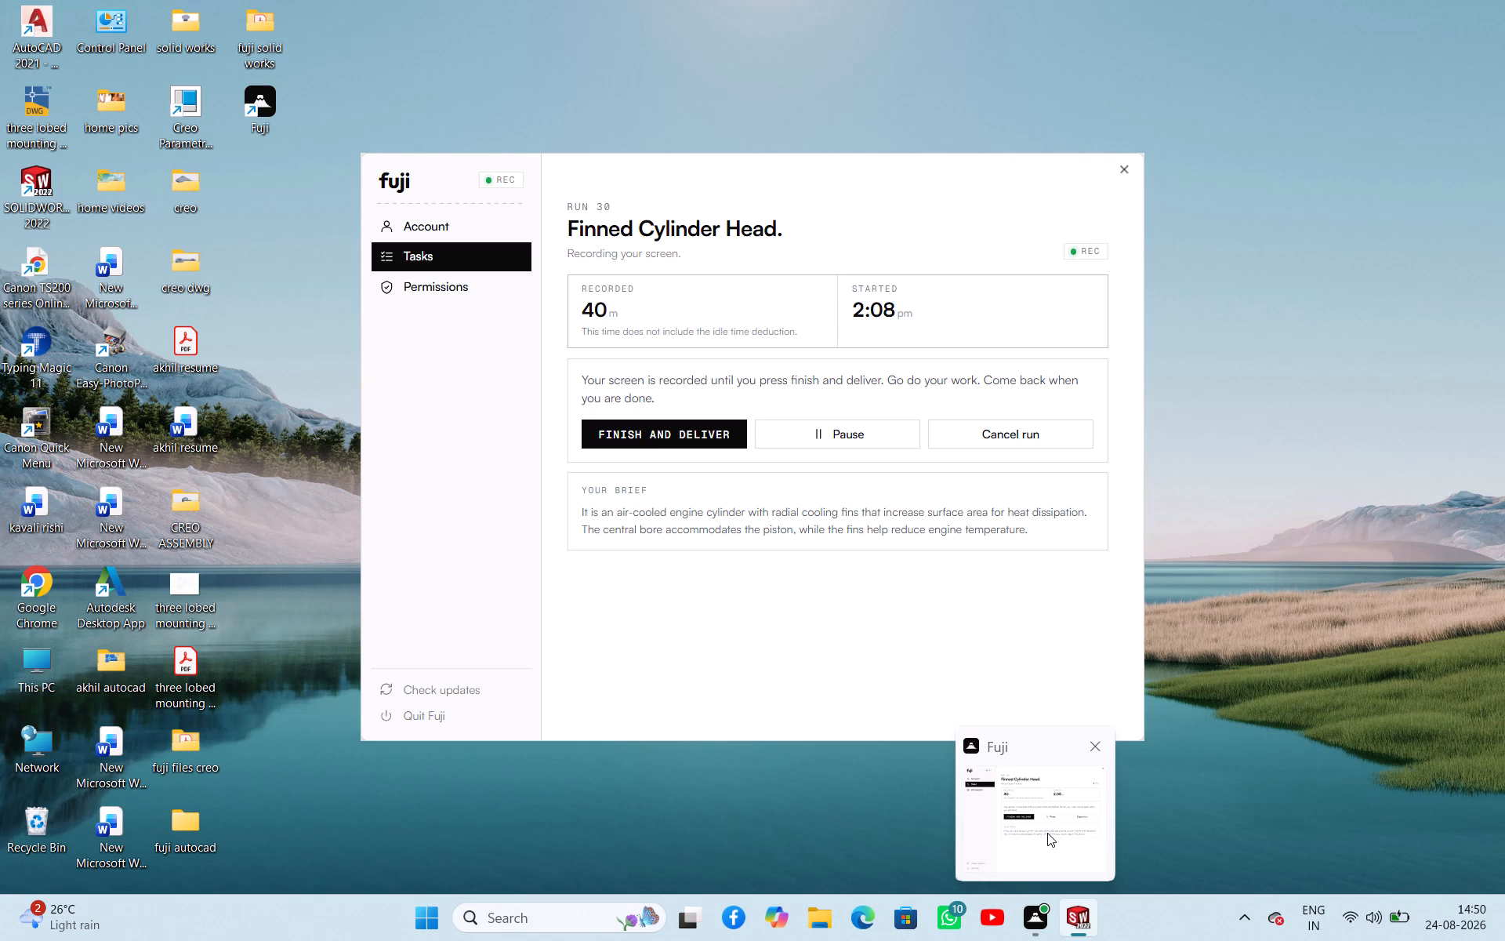
pyautogui.moveTo(971, 604); pyautogui.dragTo(1199, 677, button='middle')
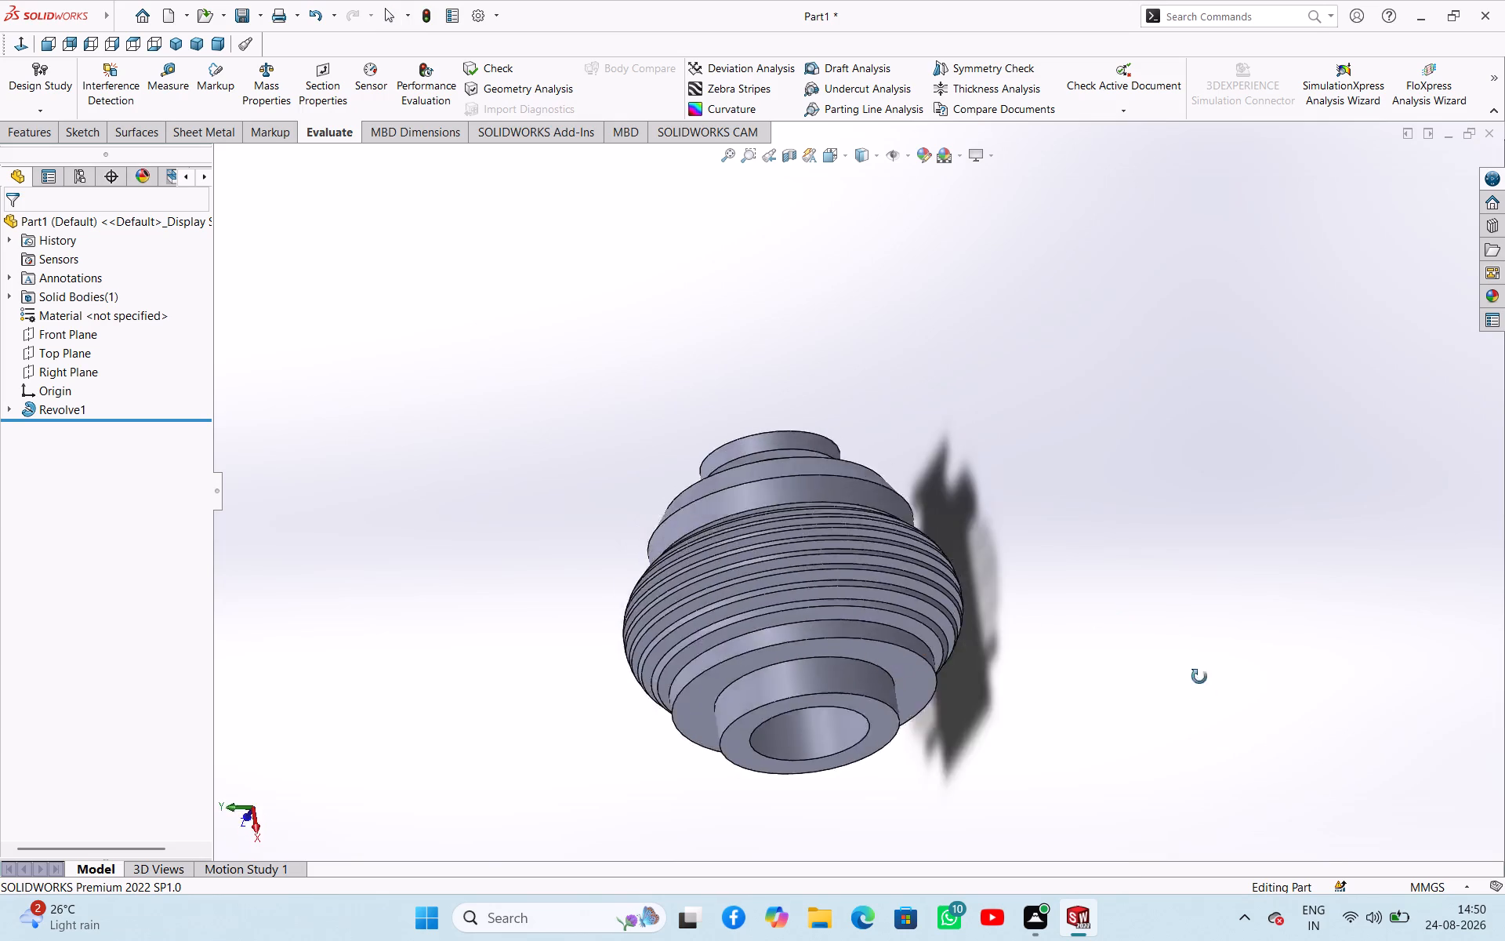
pyautogui.moveTo(1199, 677); pyautogui.dragTo(1246, 766, button='middle')
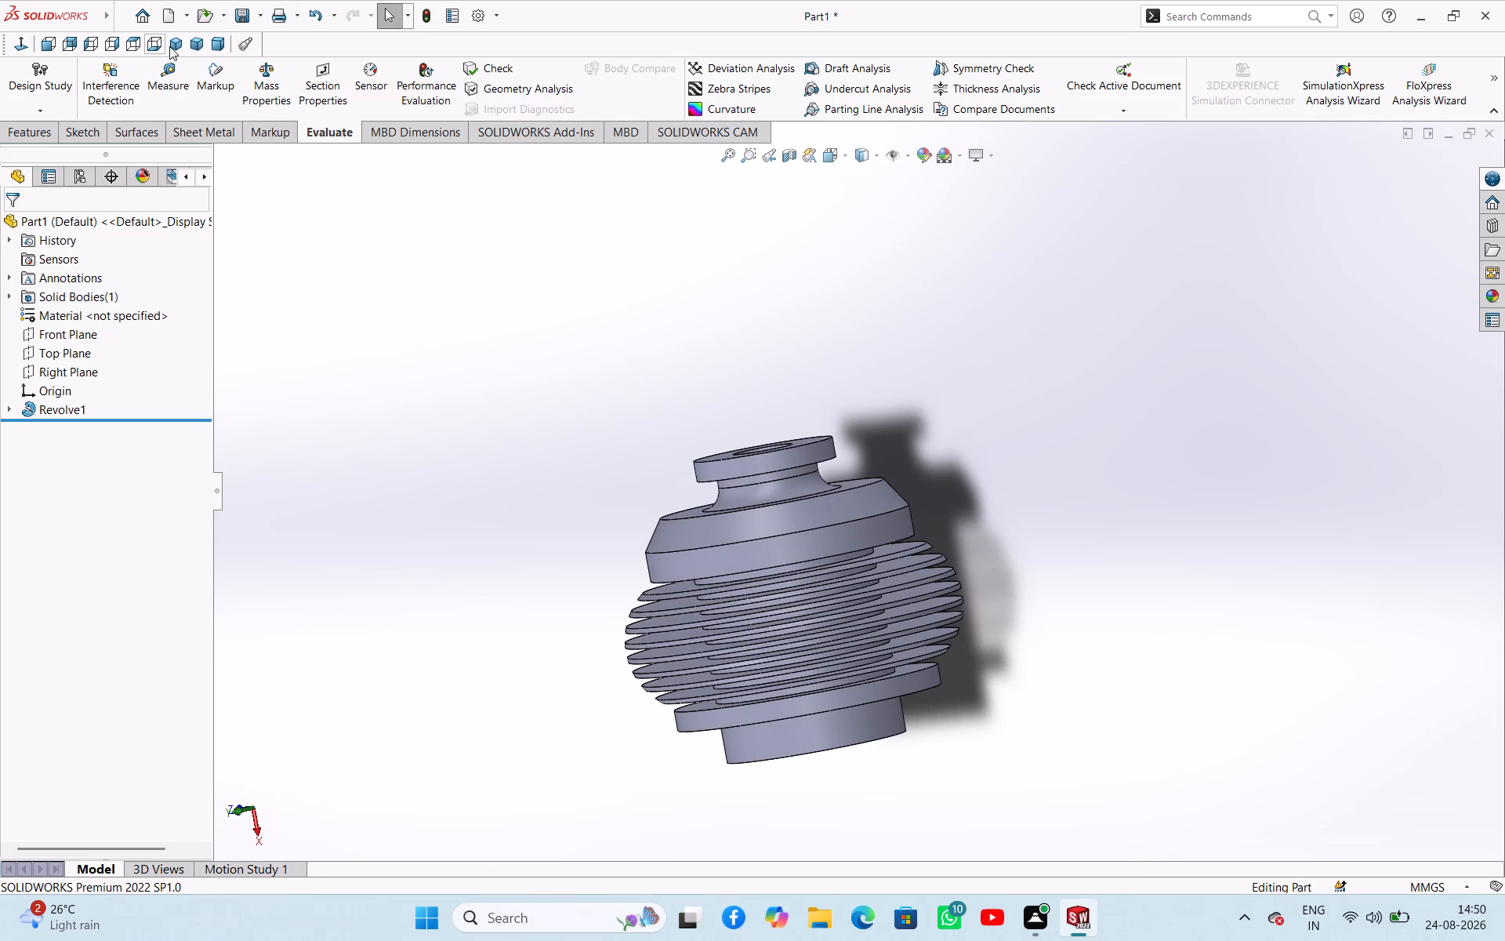
pyautogui.click(169, 46)
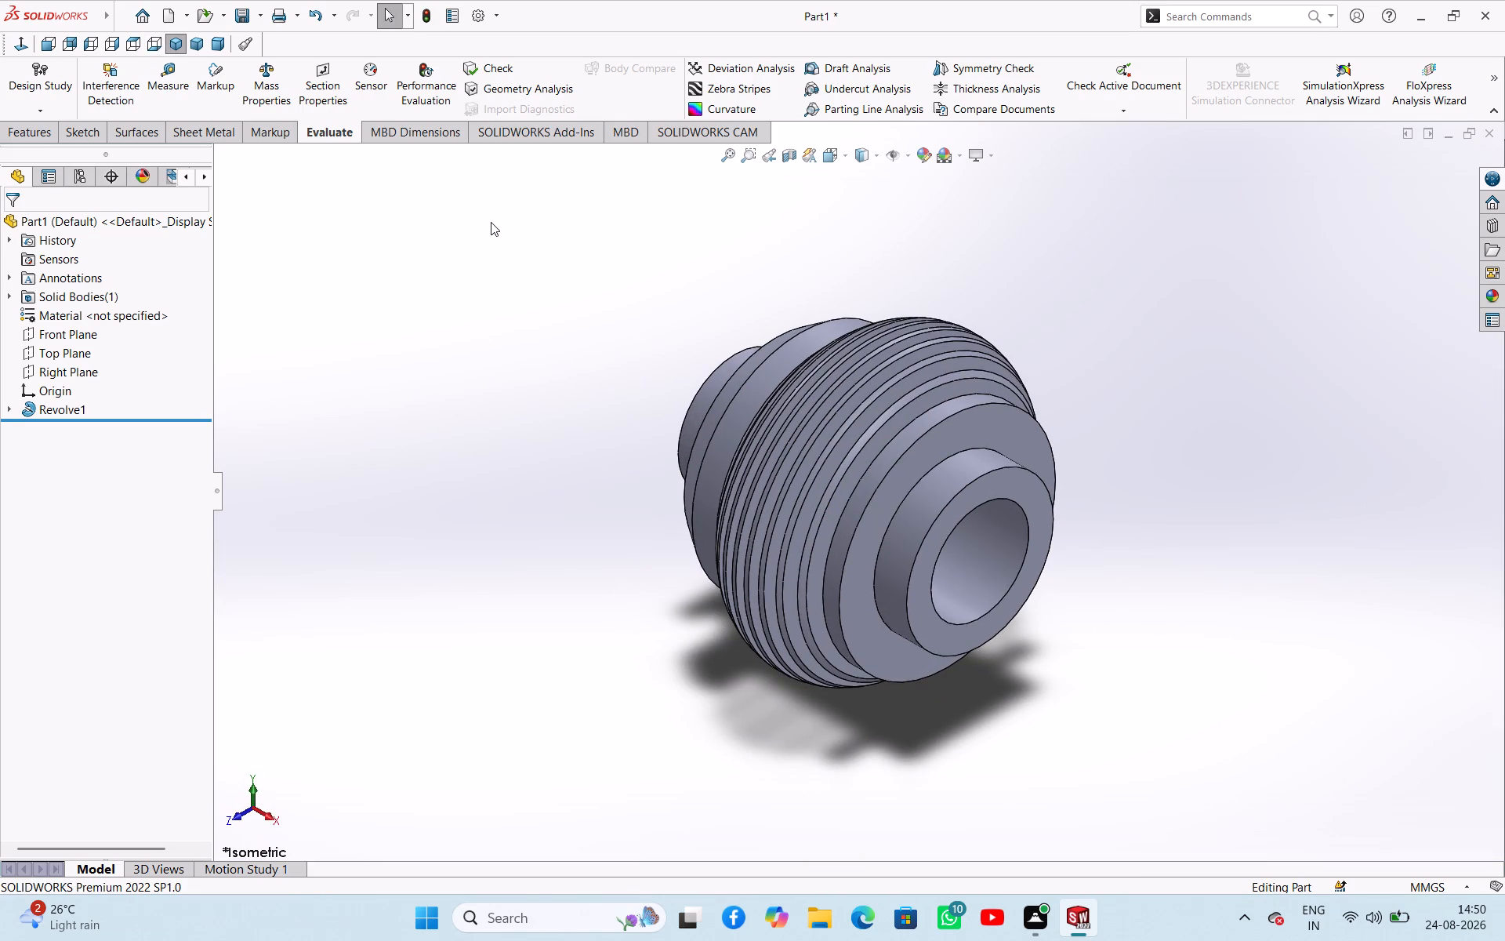
pyautogui.moveTo(684, 316); pyautogui.dragTo(825, 411, button='middle')
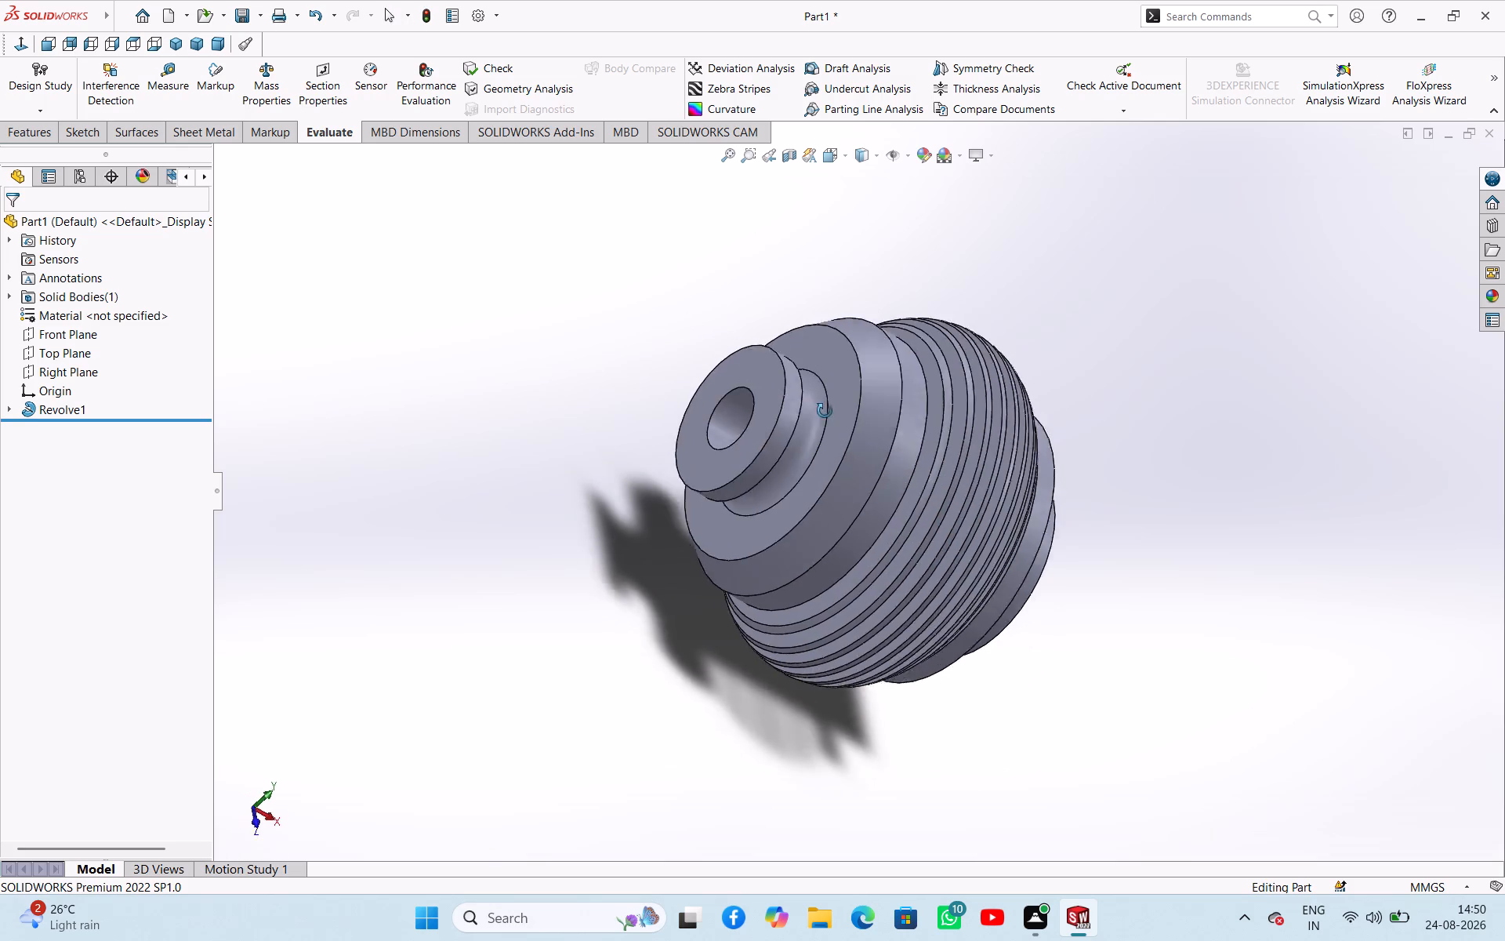
pyautogui.moveTo(825, 411); pyautogui.dragTo(833, 423, button='middle')
# Measure the centre distance between the end collar's flat face and the annular face around the large bore's open end.
pyautogui.click(158, 88)
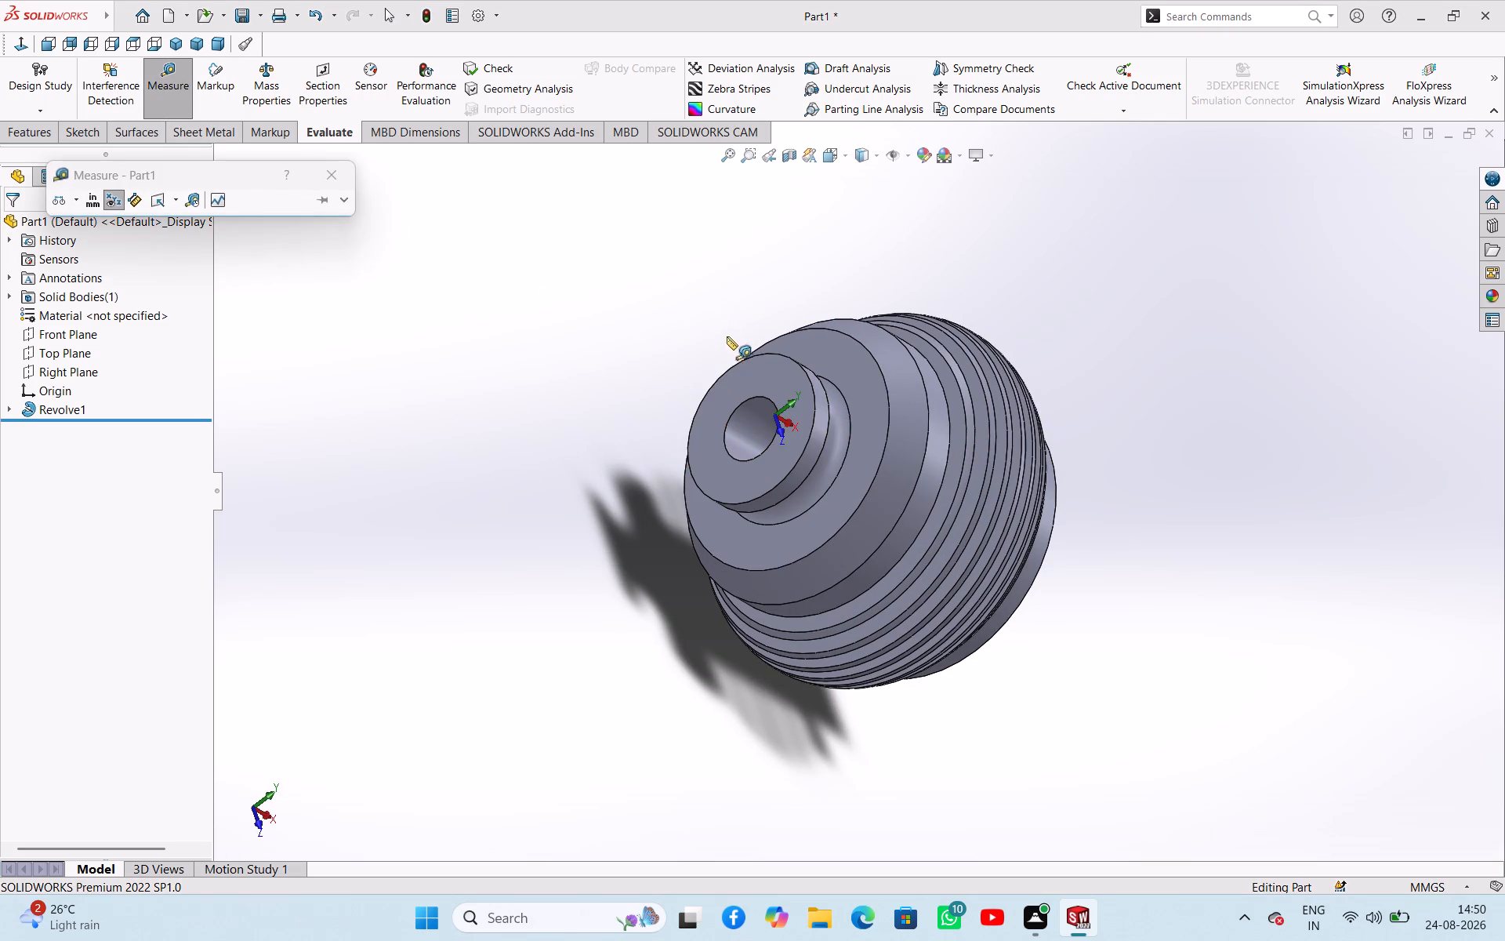
pyautogui.click(771, 369)
pyautogui.moveTo(1061, 340); pyautogui.dragTo(808, 256, button='middle')
pyautogui.keyDown('ctrl'); pyautogui.click(945, 481); pyautogui.keyUp('ctrl')
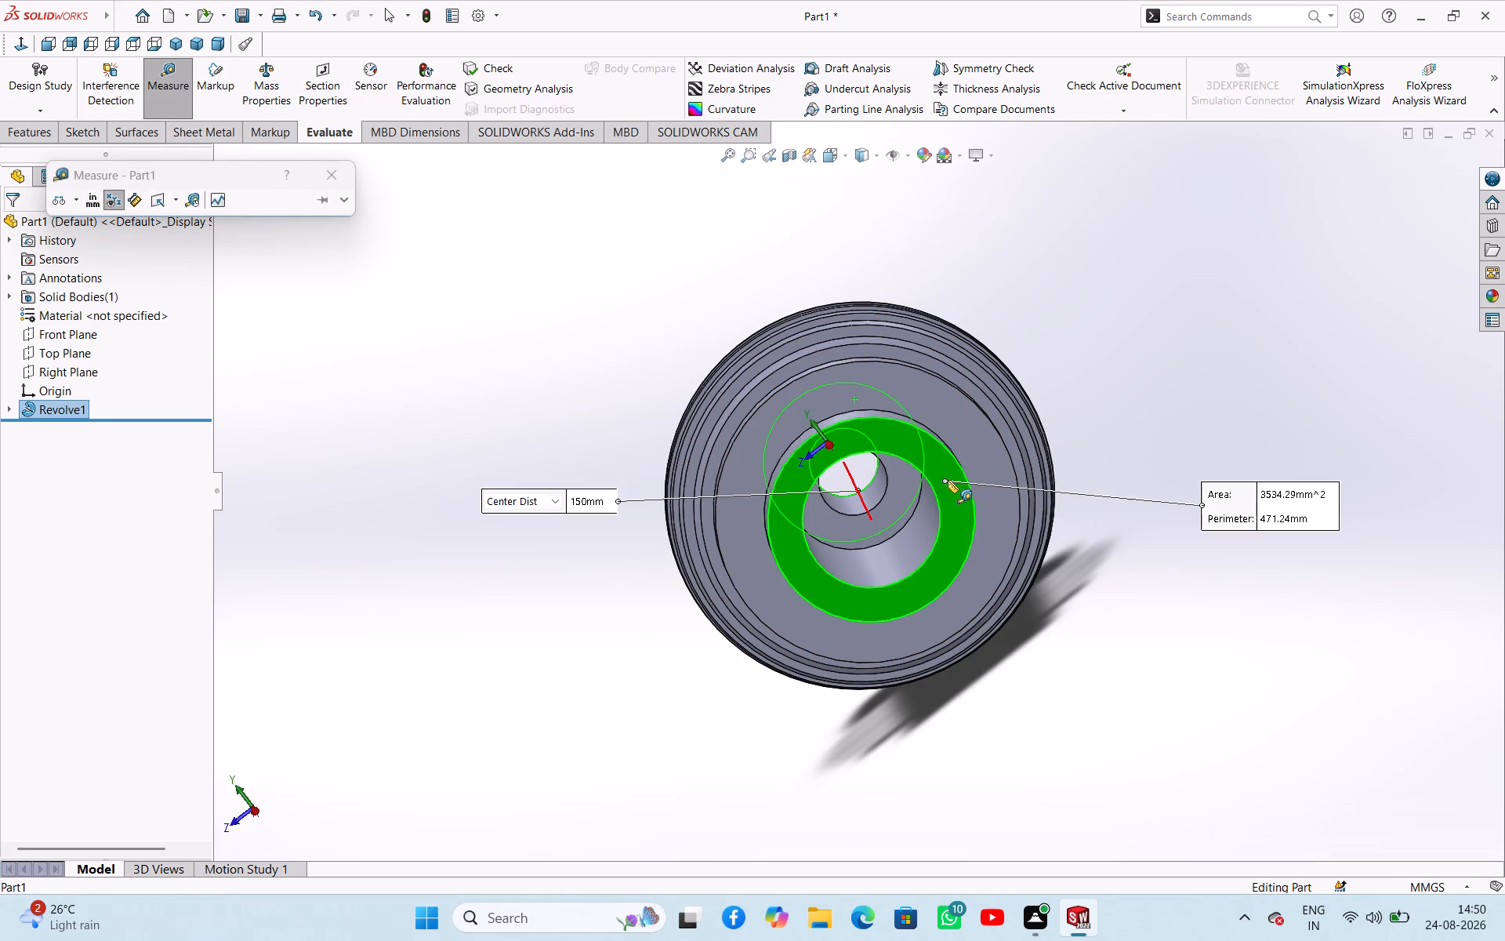
pyautogui.moveTo(974, 377); pyautogui.dragTo(1117, 423, button='middle')
pyautogui.scroll(4, 866, 585)
pyautogui.scroll(-7, 869, 560)
pyautogui.scroll(3, 853, 516)
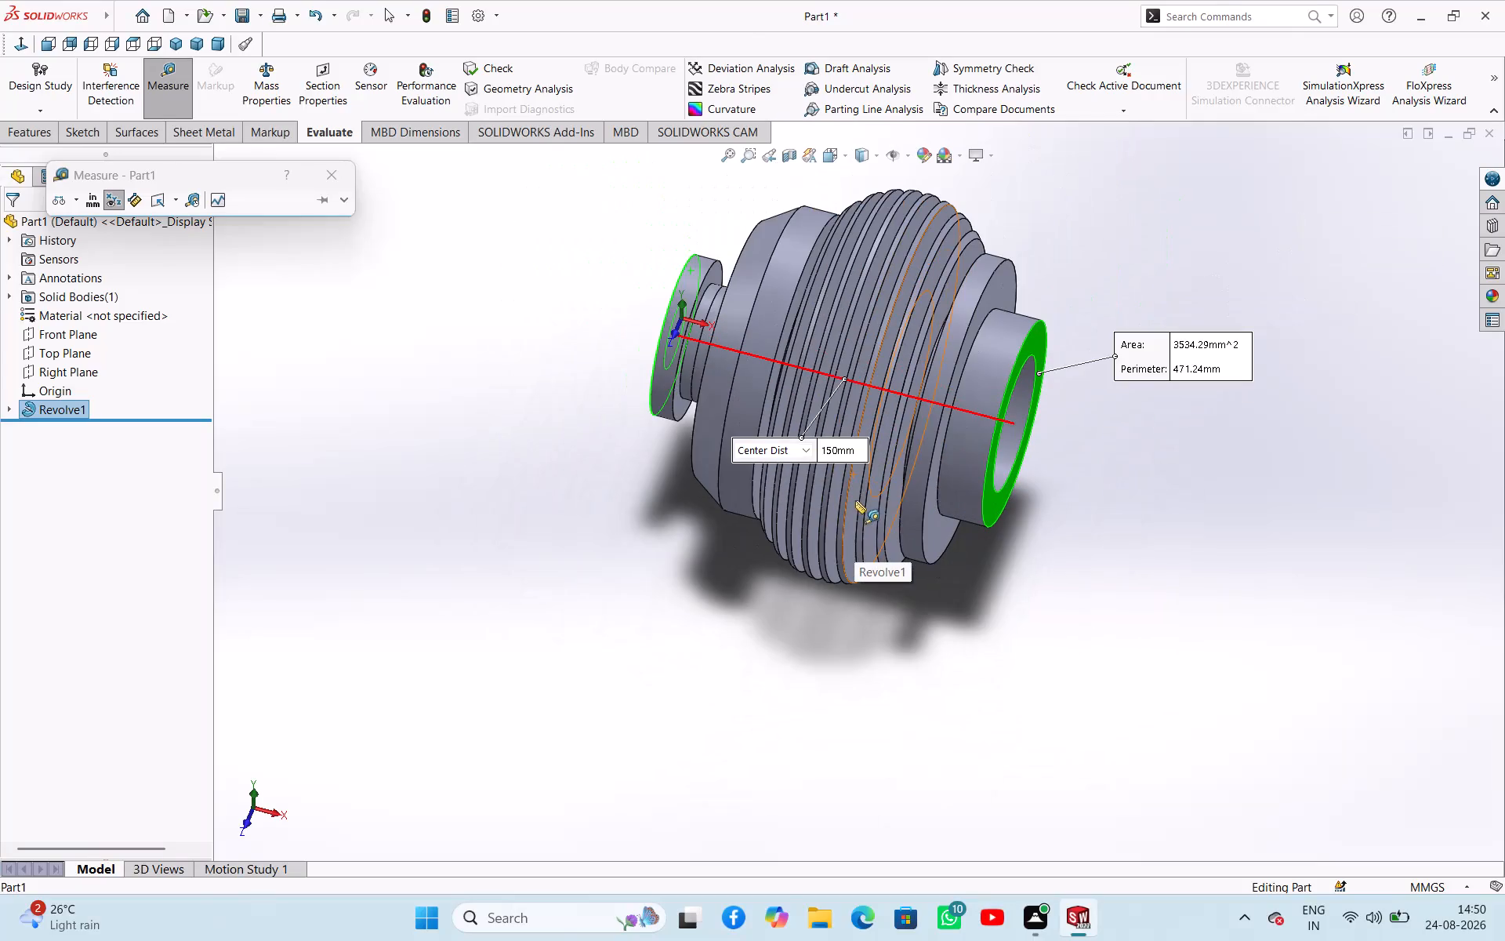
# Section the part at the Top Plane with the offset perpendicular to the reference plane, and apply the cut.
pyautogui.moveTo(869, 289); pyautogui.dragTo(850, 183, button='middle')
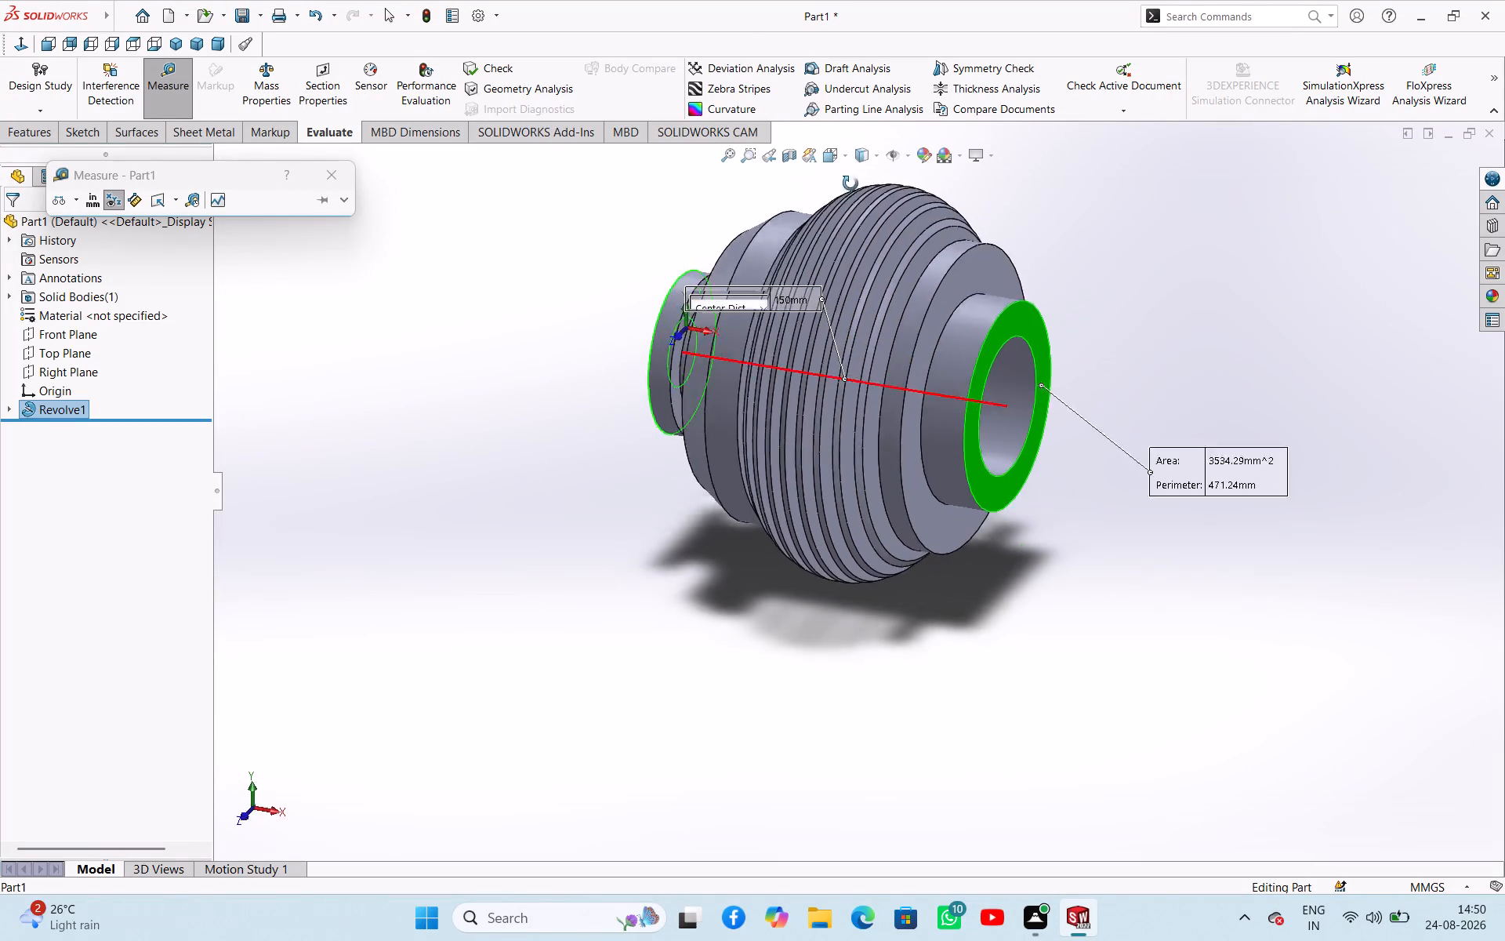
pyautogui.moveTo(850, 183); pyautogui.dragTo(865, 124, button='middle')
pyautogui.scroll(-7, 825, 350)
pyautogui.moveTo(813, 369); pyautogui.dragTo(868, 209, button='middle')
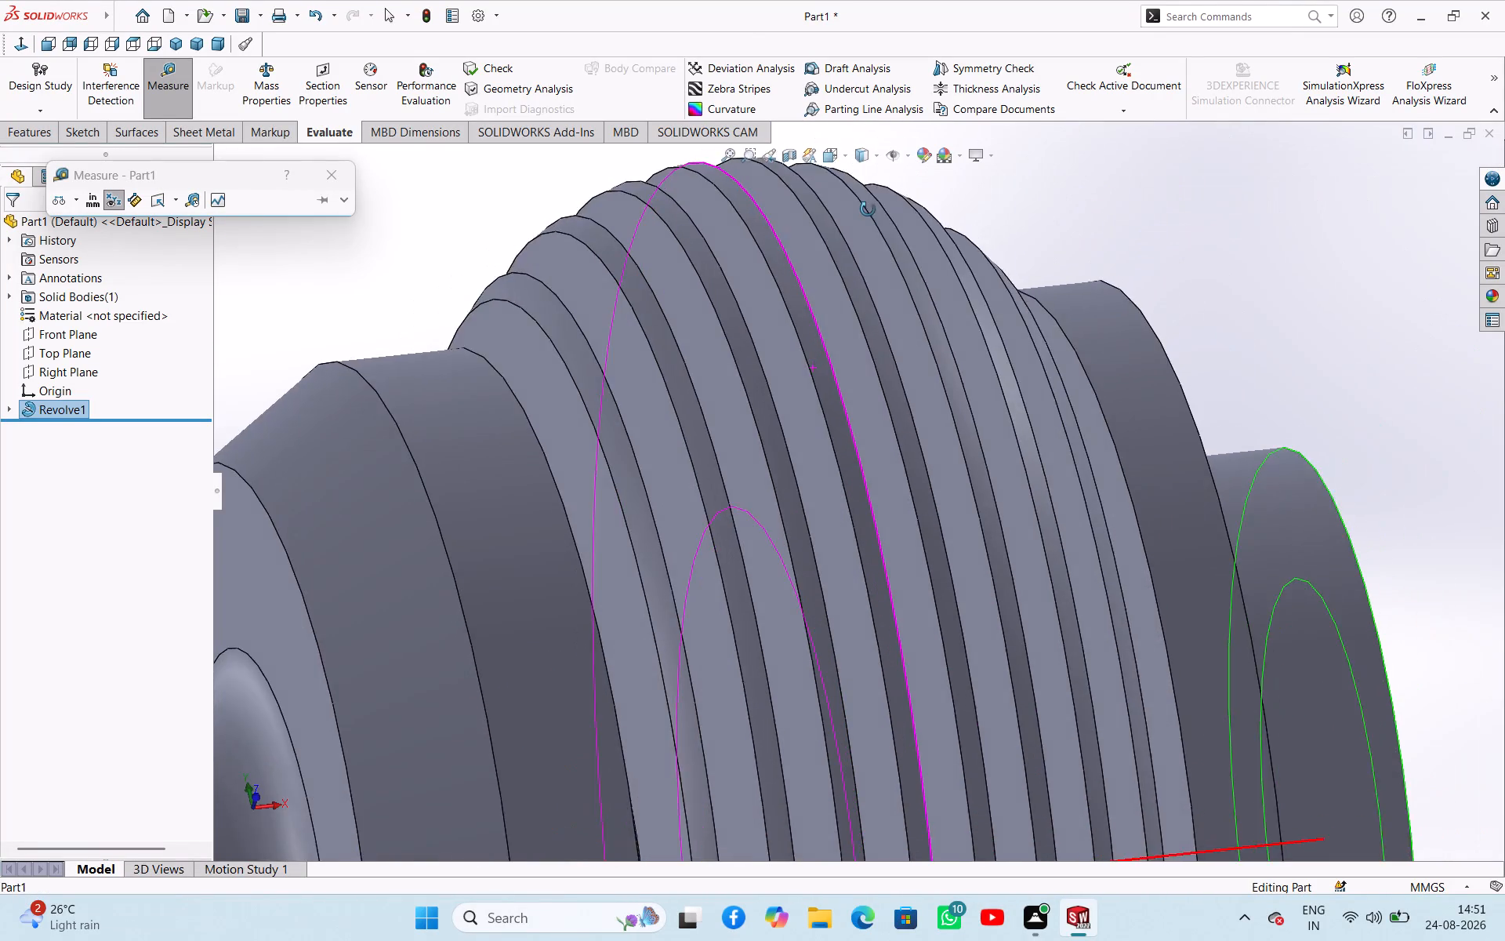
pyautogui.moveTo(868, 209); pyautogui.dragTo(844, 205, button='middle')
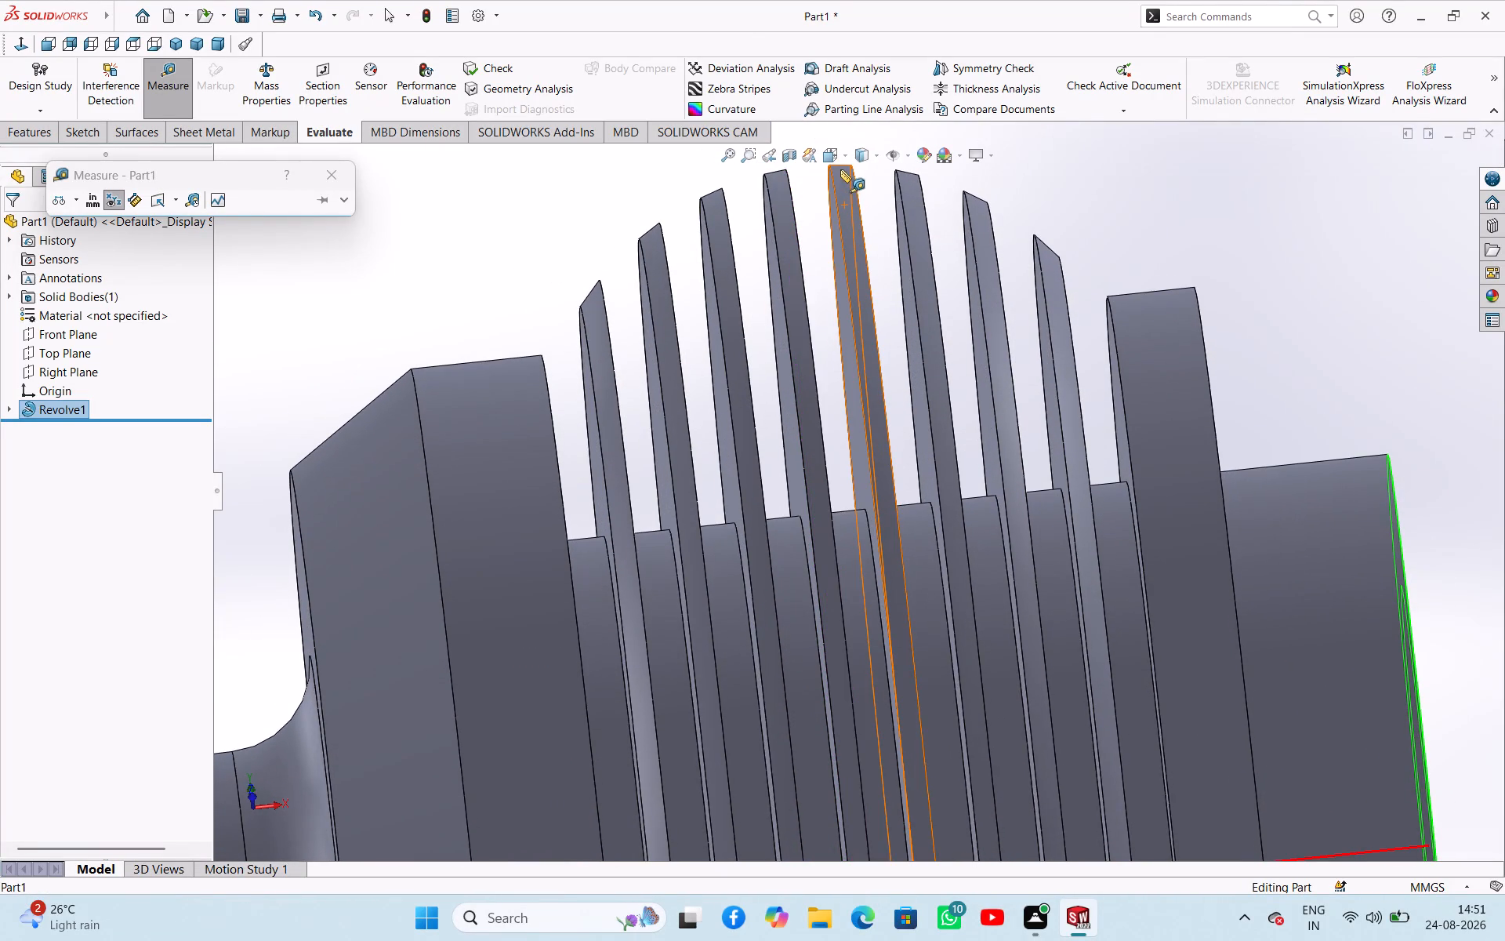
pyautogui.scroll(-3, 958, 201)
pyautogui.scroll(3, 962, 222)
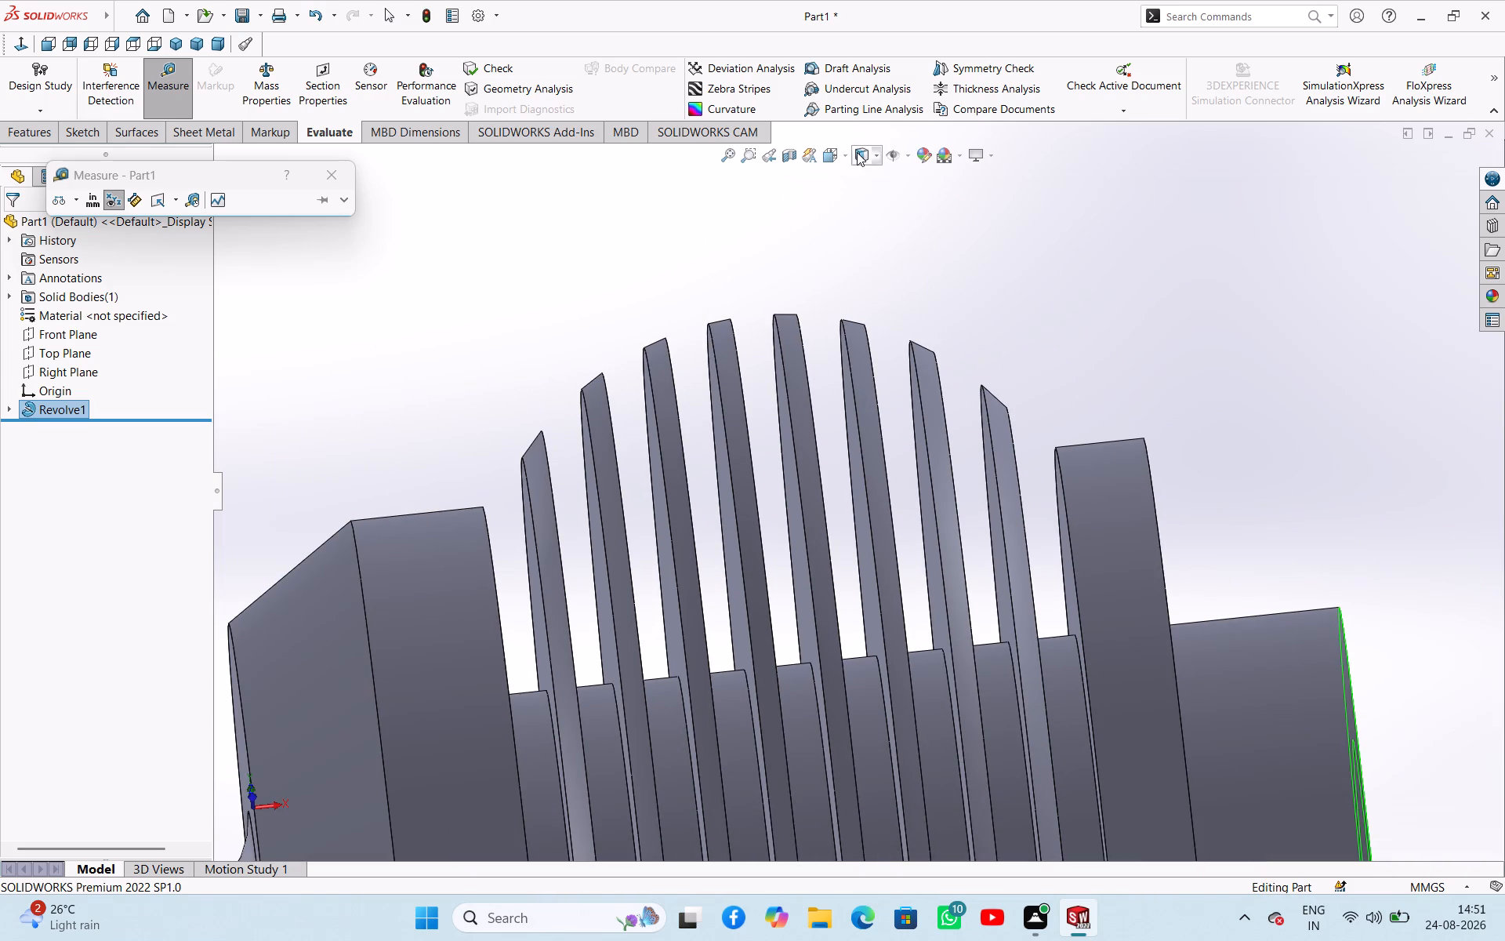
pyautogui.click(792, 153)
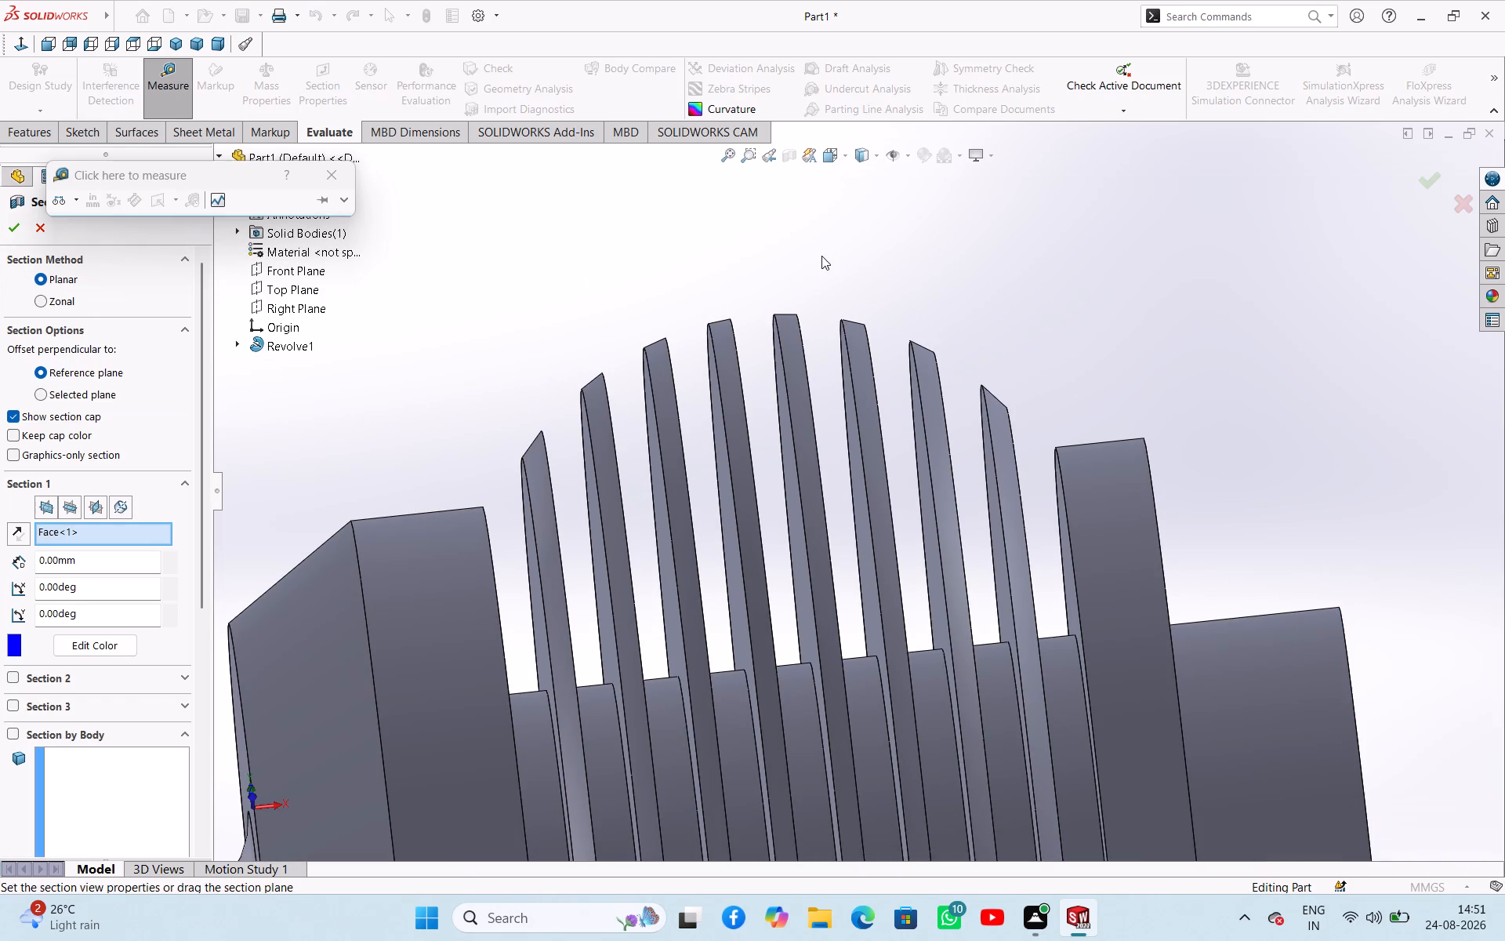
pyautogui.scroll(7, 771, 305)
pyautogui.click(67, 515)
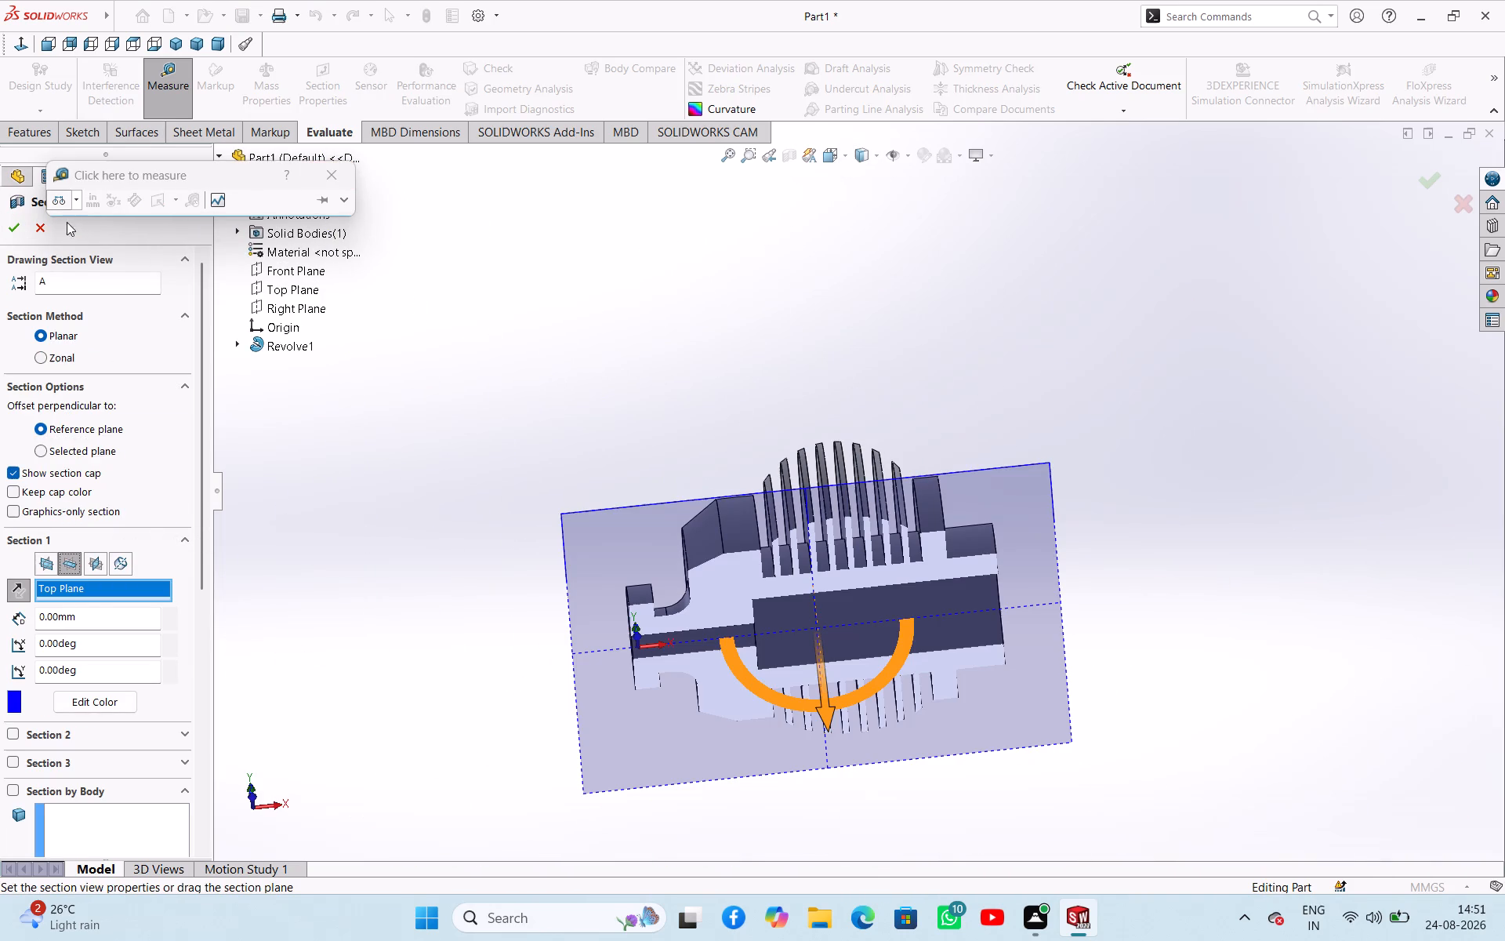
pyautogui.click(14, 227)
pyautogui.click(476, 327)
# Measure the distance between the sectioned crest edges of two adjacent middle fins, and close the measurement.
pyautogui.moveTo(686, 446); pyautogui.dragTo(683, 431, button='middle')
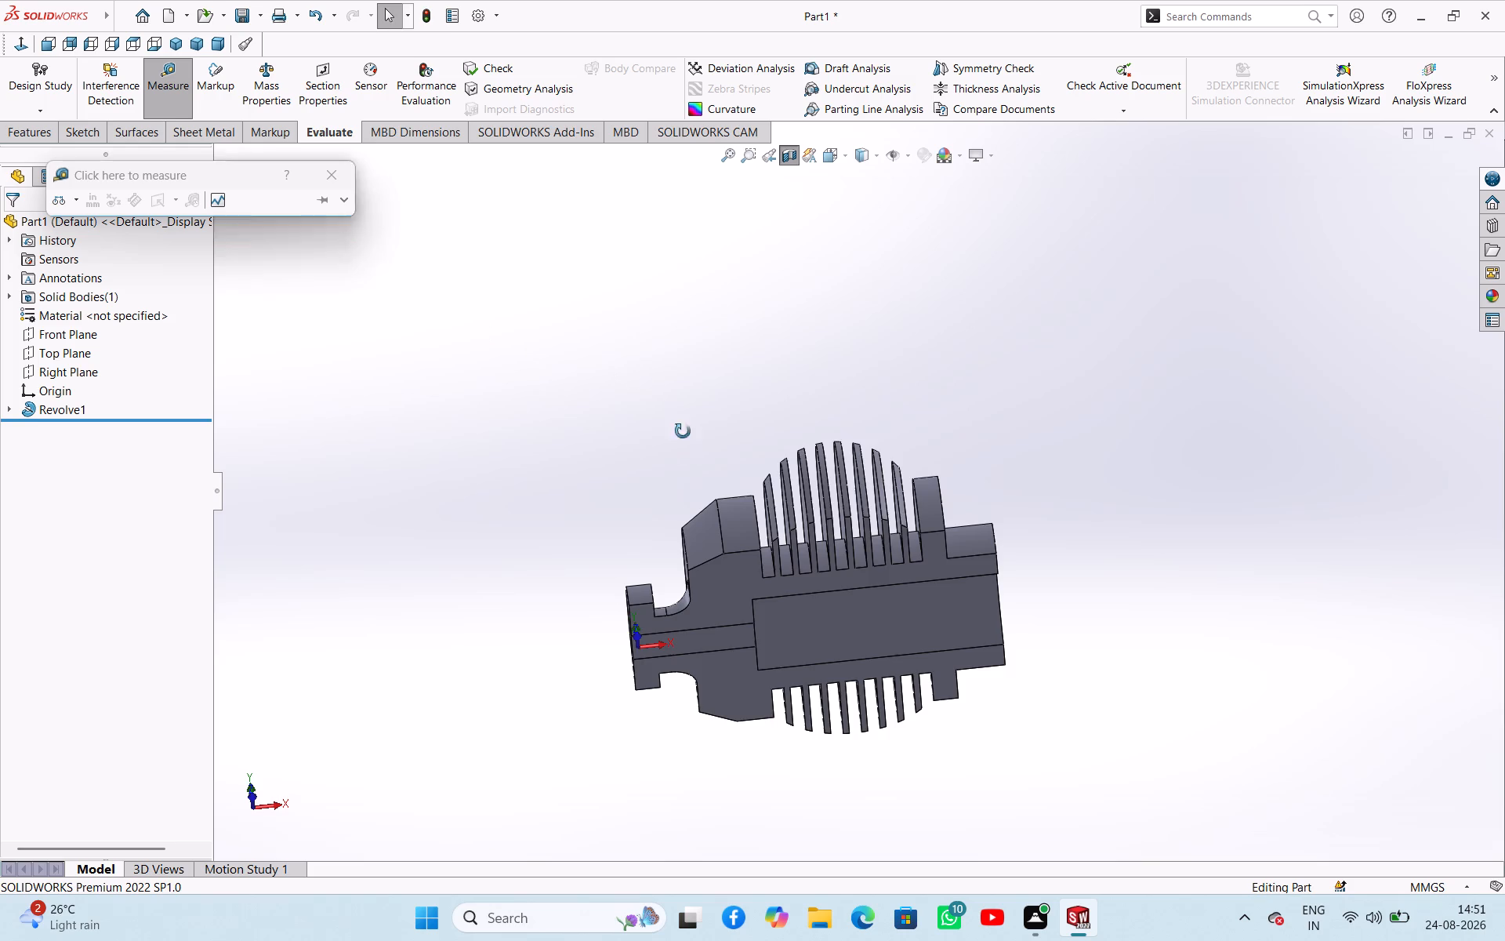
pyautogui.moveTo(683, 431); pyautogui.dragTo(680, 285, button='middle')
pyautogui.moveTo(843, 522); pyautogui.dragTo(785, 489, button='middle')
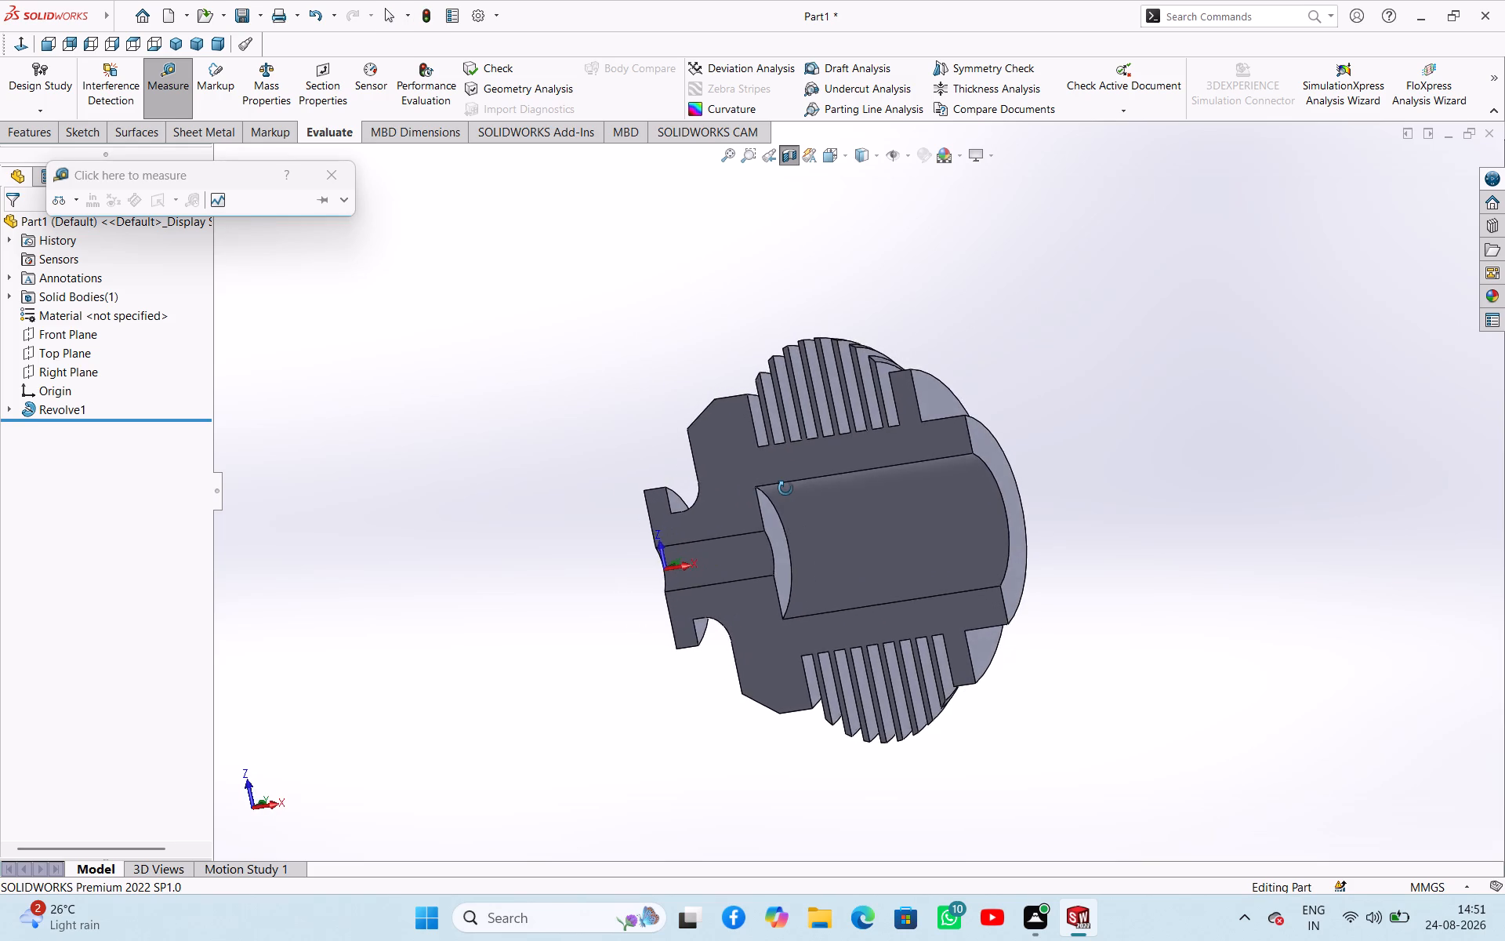
pyautogui.moveTo(785, 489); pyautogui.dragTo(790, 483, button='middle')
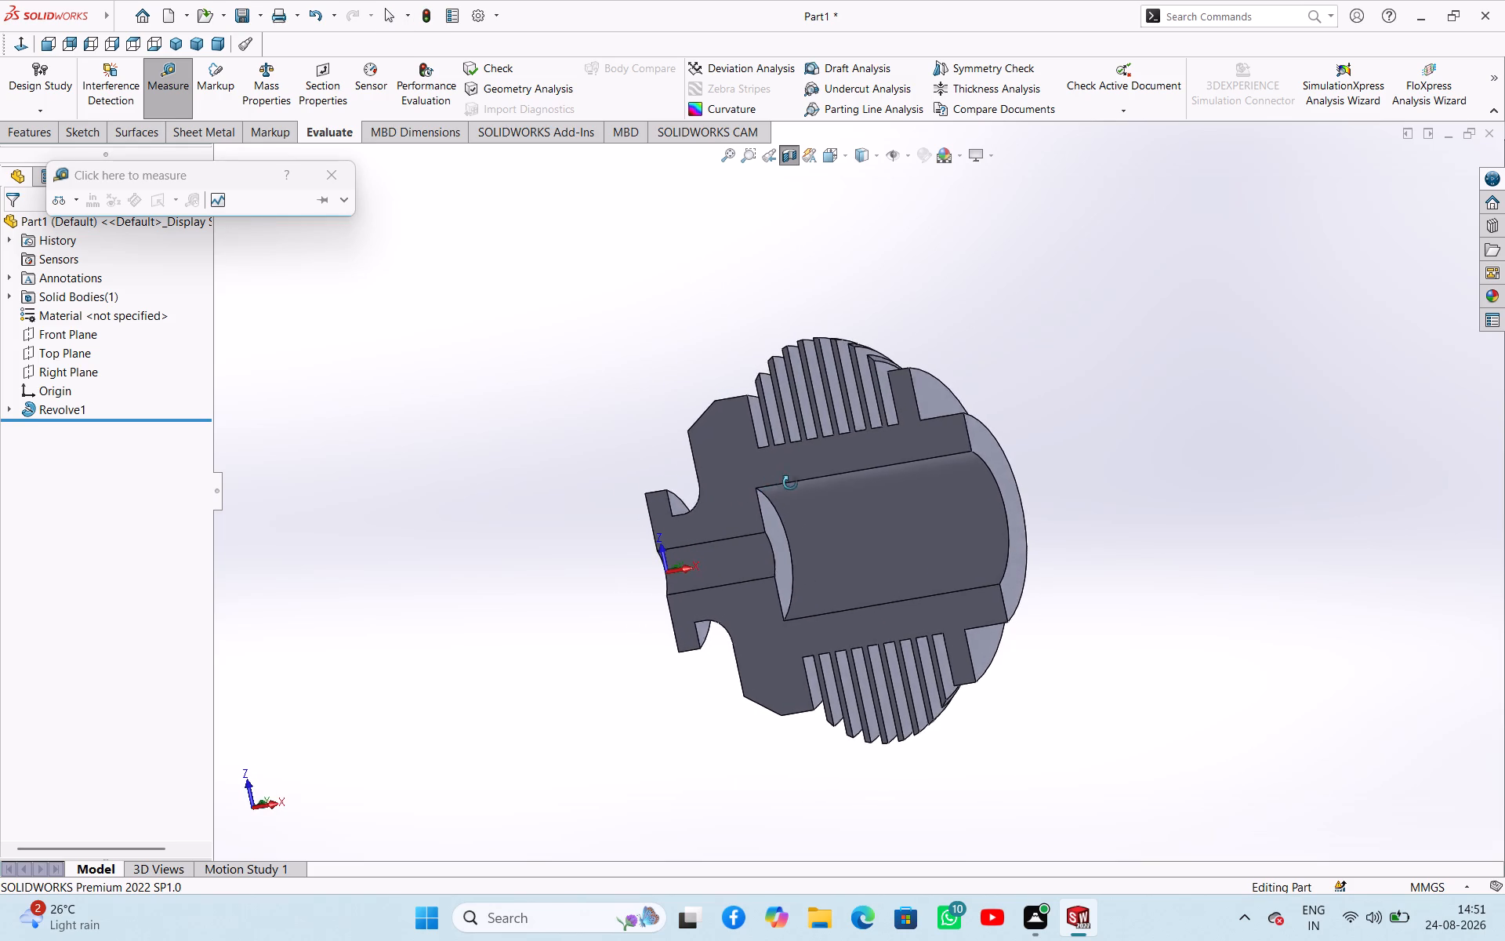
pyautogui.moveTo(790, 483); pyautogui.dragTo(812, 490, button='middle')
pyautogui.scroll(-5, 827, 493)
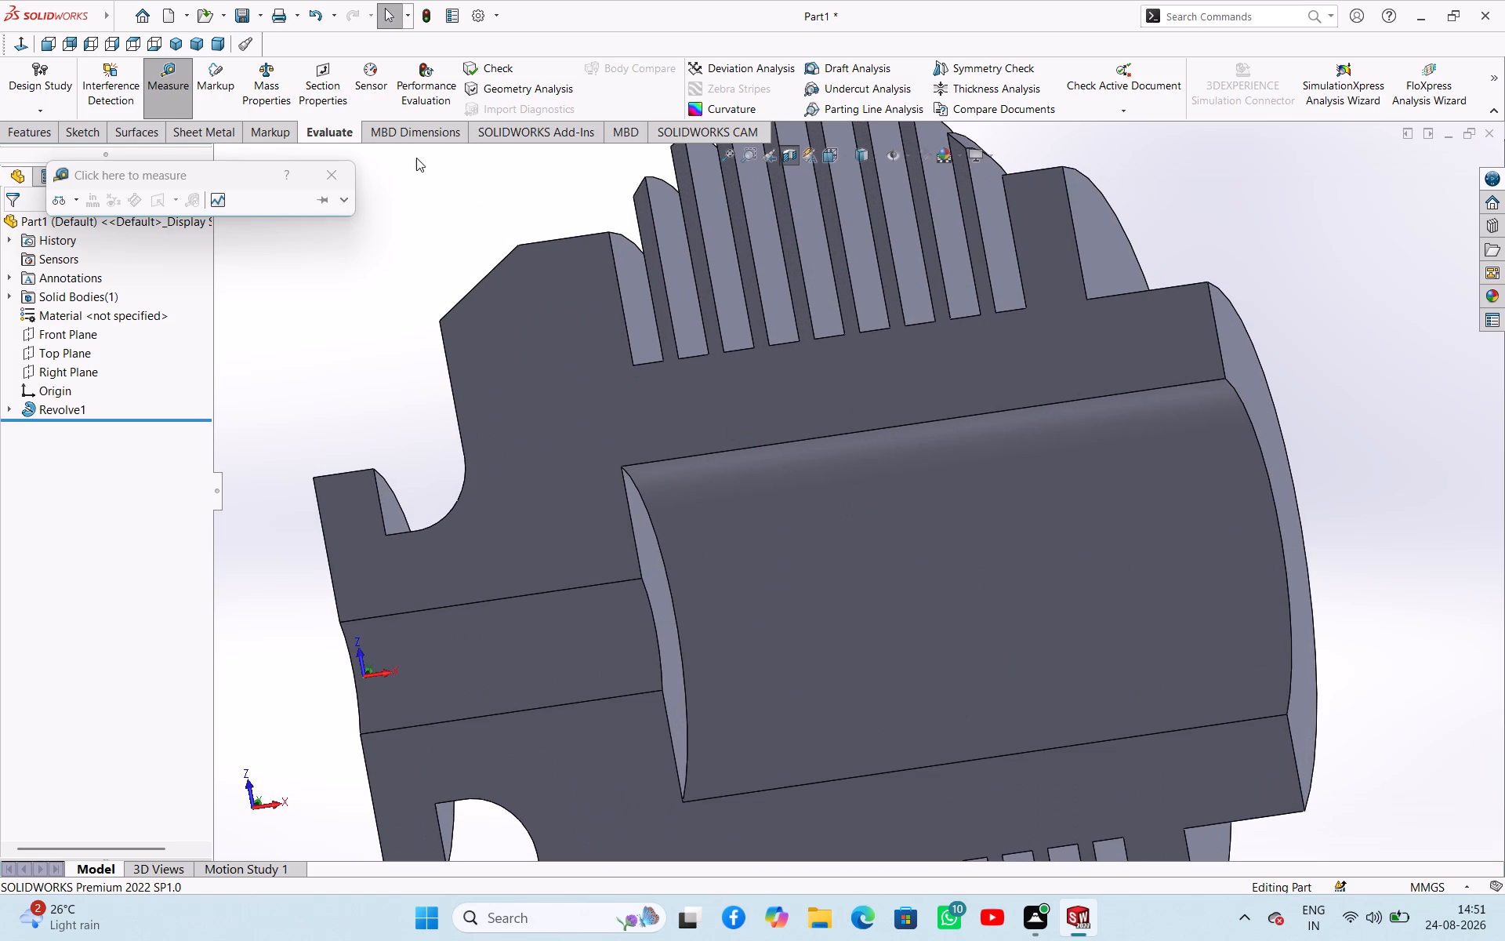
pyautogui.click(161, 80)
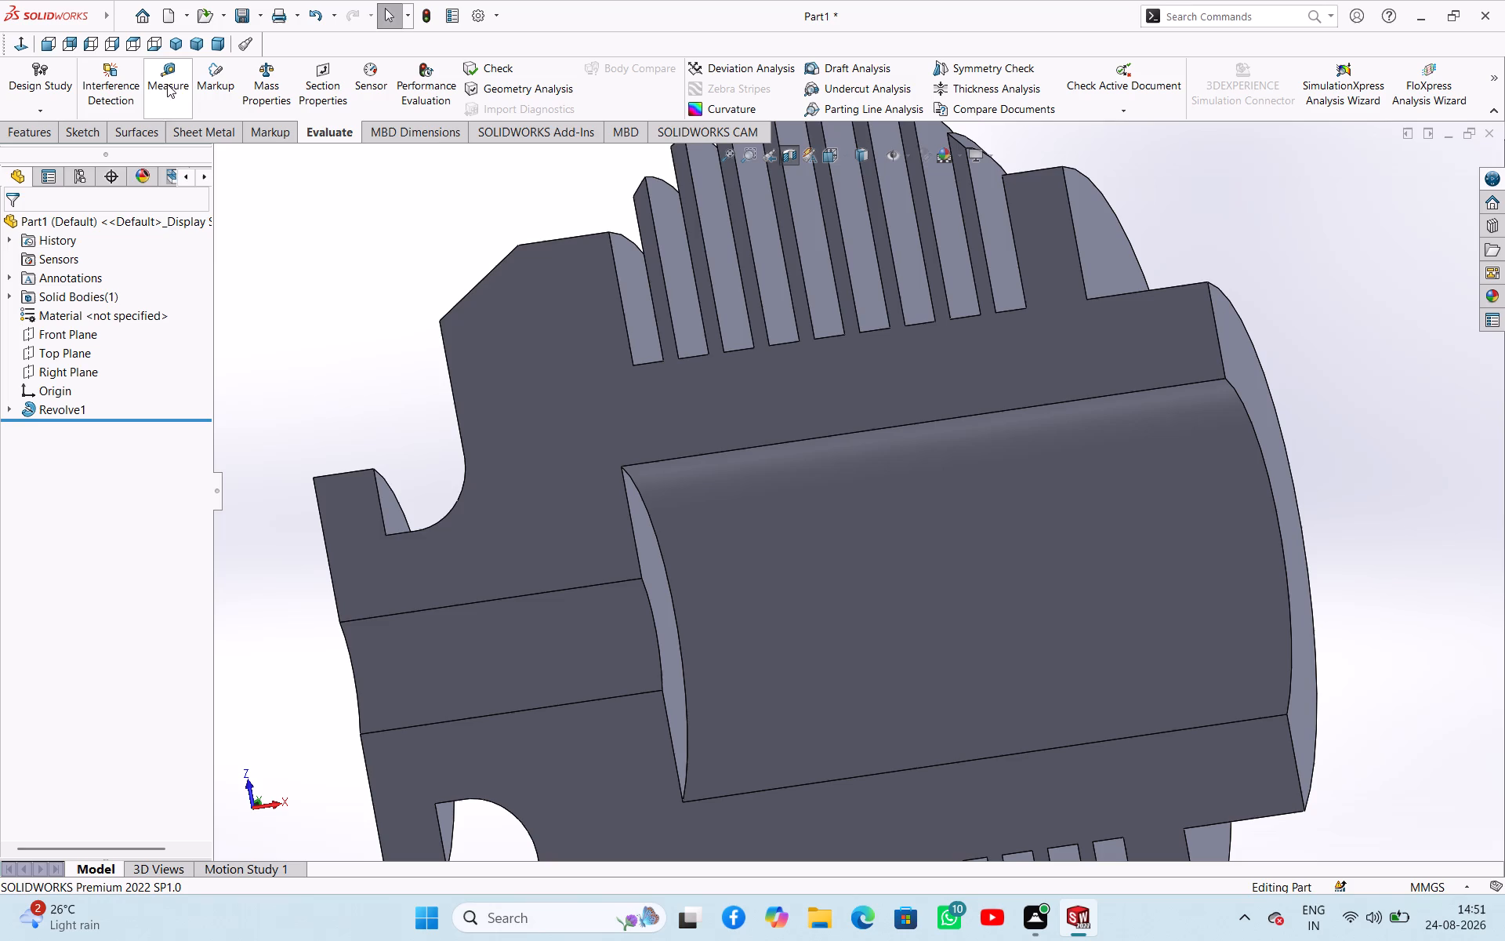
pyautogui.click(167, 84)
pyautogui.scroll(2, 884, 273)
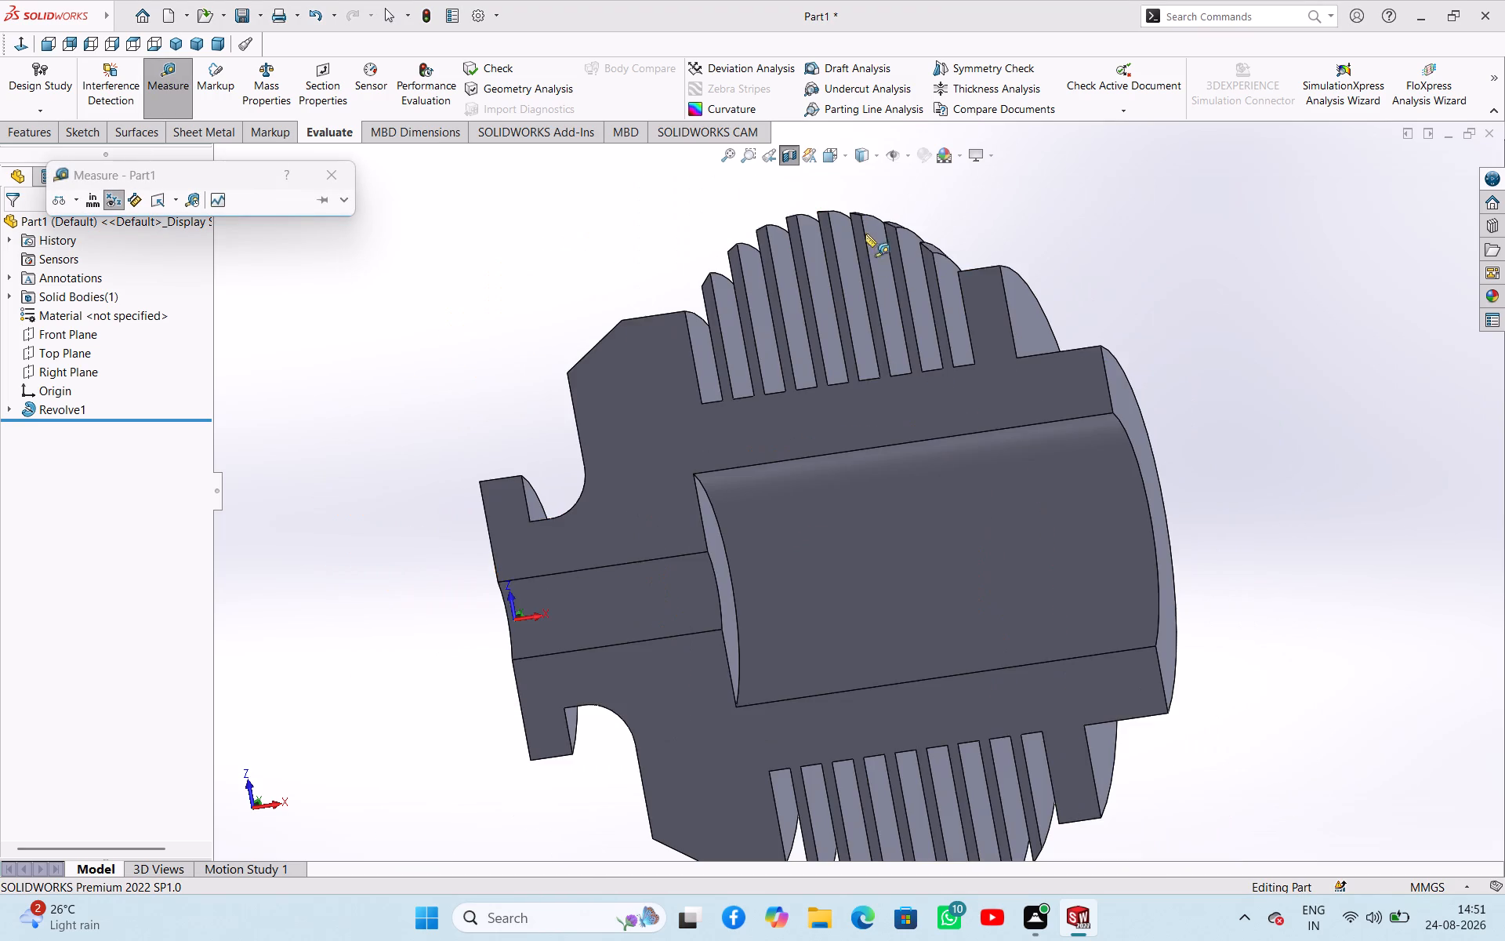
pyautogui.moveTo(861, 231); pyautogui.dragTo(934, 289, button='middle')
pyautogui.scroll(-6, 900, 234)
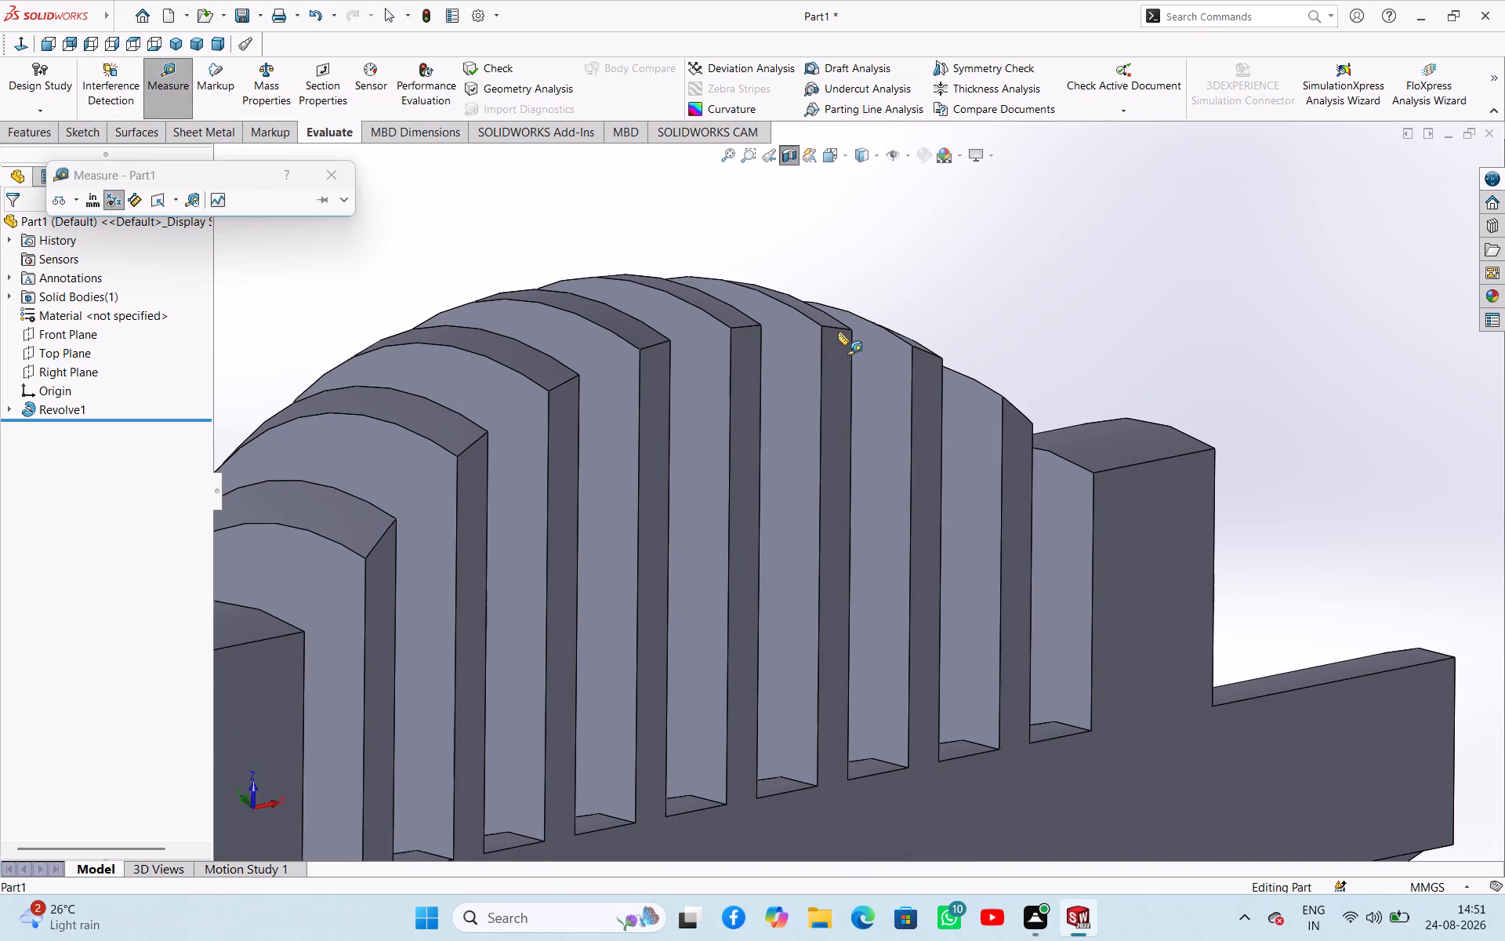
pyautogui.click(836, 328)
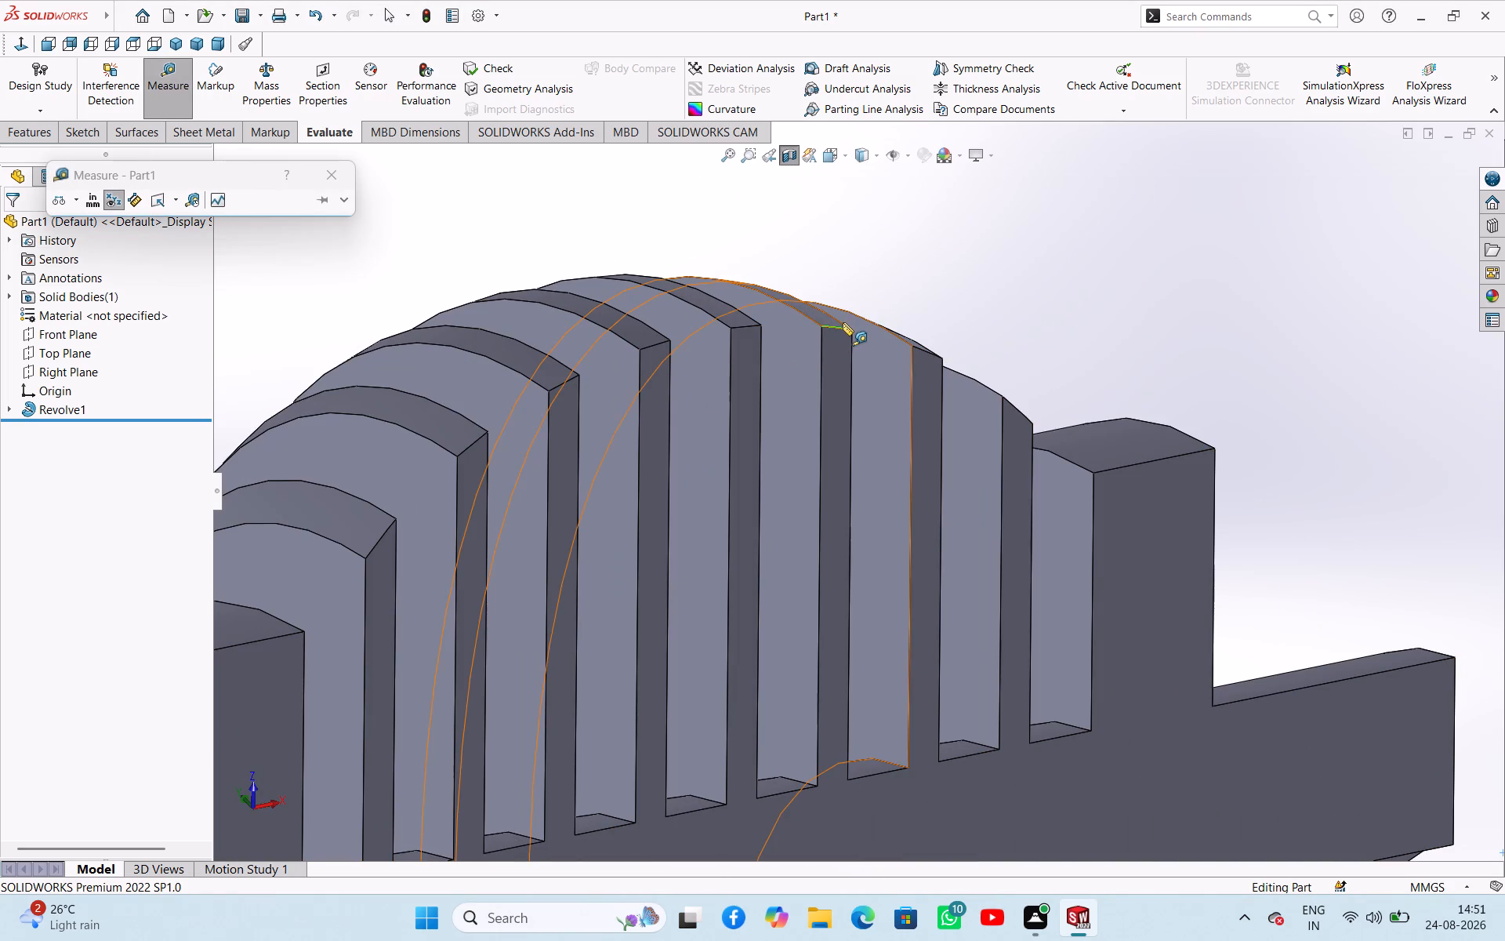
pyautogui.click(749, 325)
pyautogui.moveTo(973, 322); pyautogui.dragTo(945, 341, button='middle')
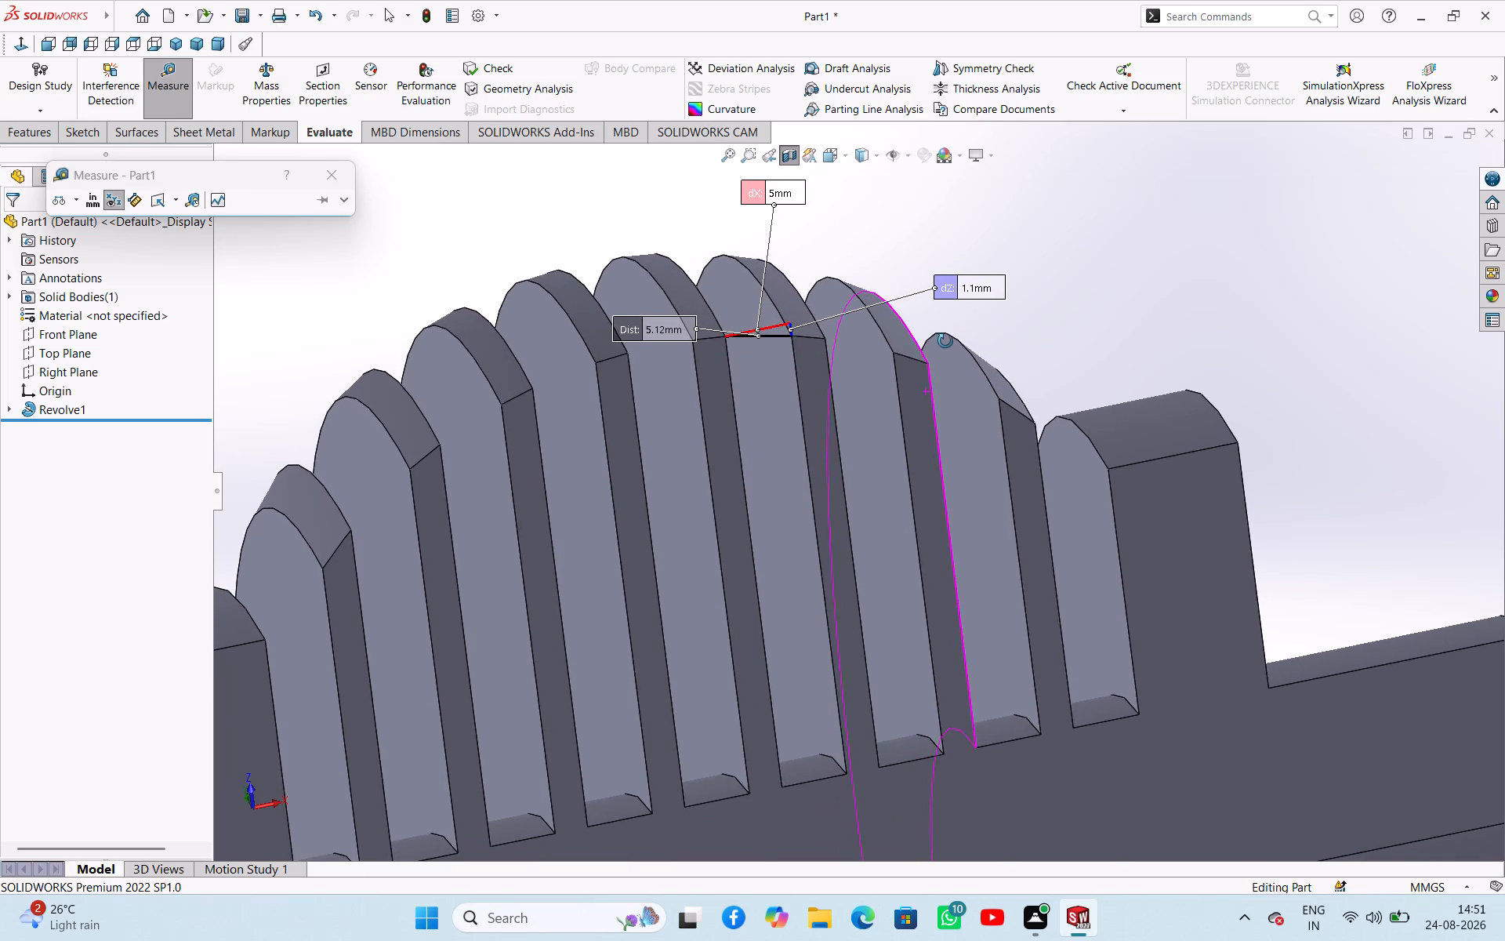
pyautogui.moveTo(945, 341); pyautogui.dragTo(871, 350, button='middle')
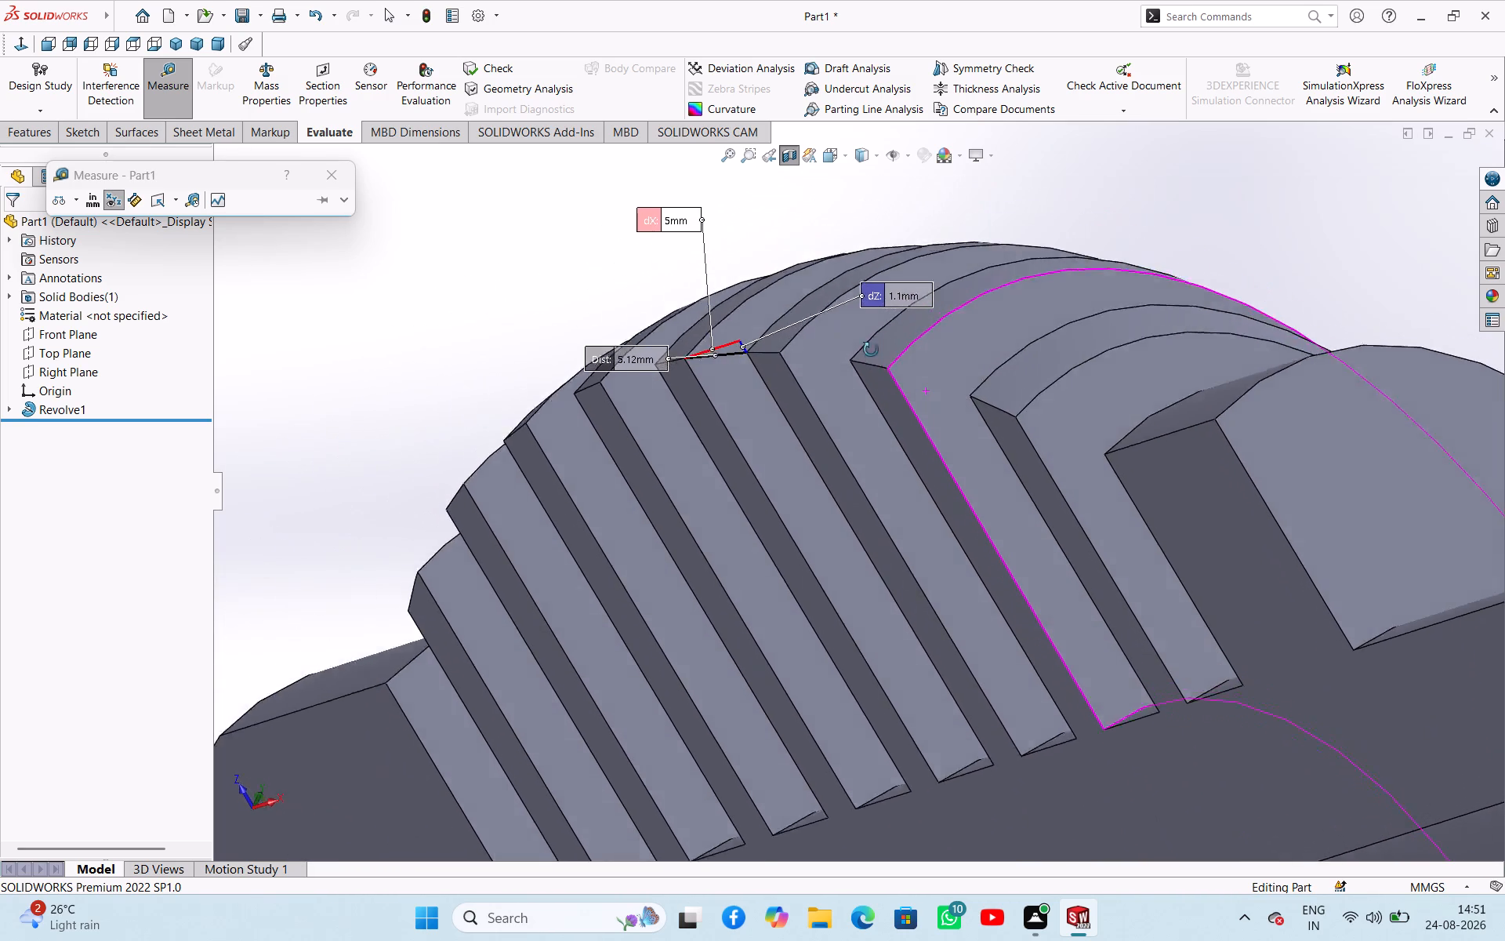
pyautogui.moveTo(871, 350); pyautogui.dragTo(876, 315, button='middle')
pyautogui.click(331, 165)
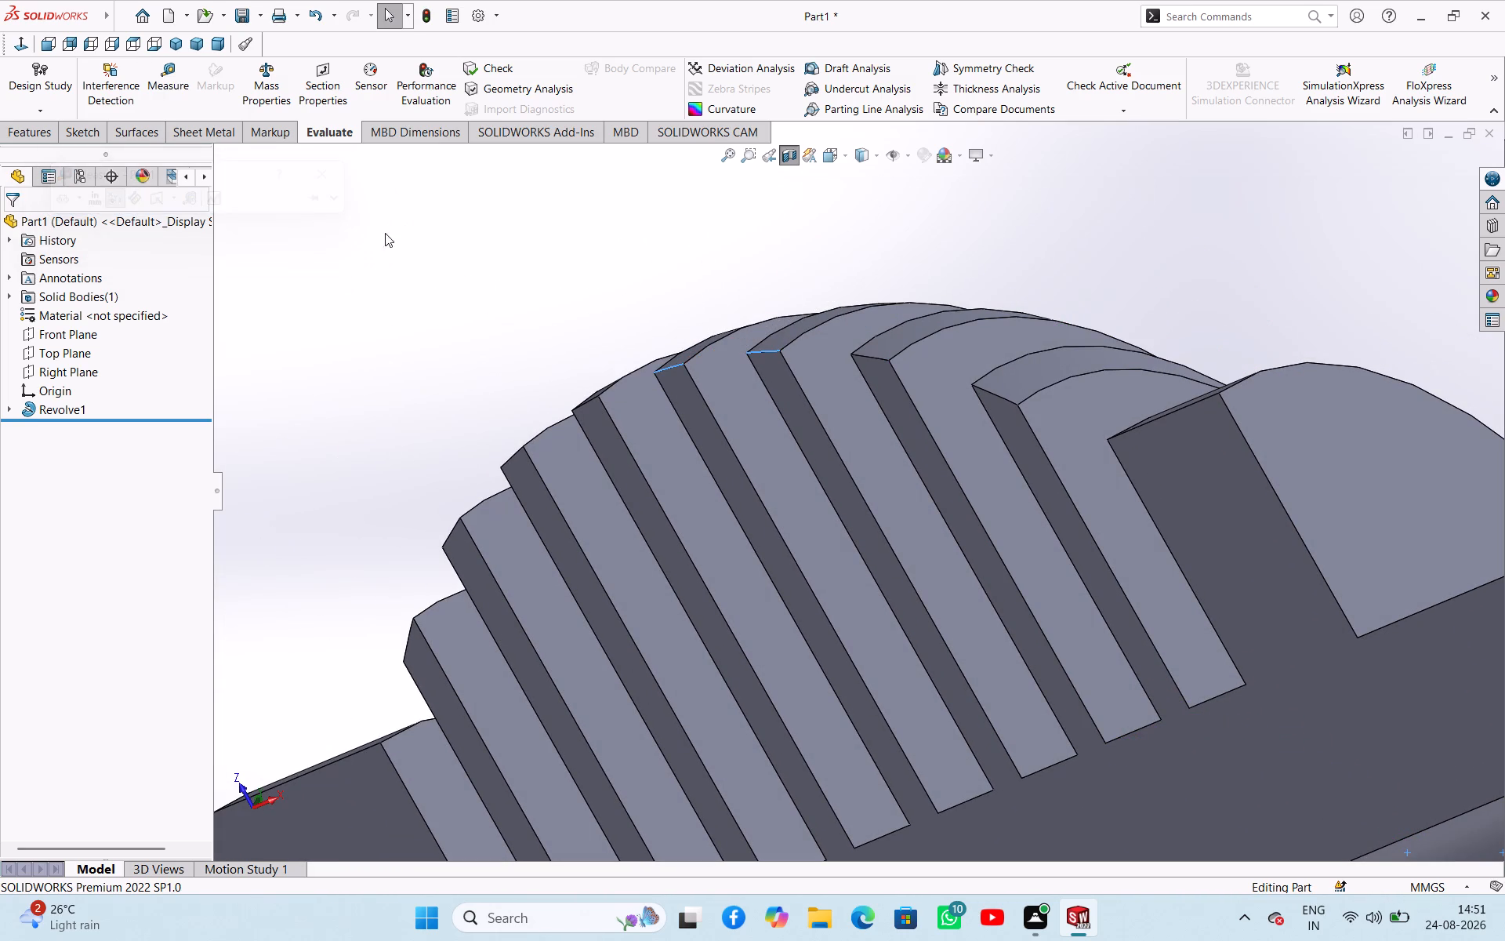
# Repeat the distance measurement between the same two adjacent middle fins' sectioned crest edges.
pyautogui.click(557, 311)
pyautogui.click(153, 90)
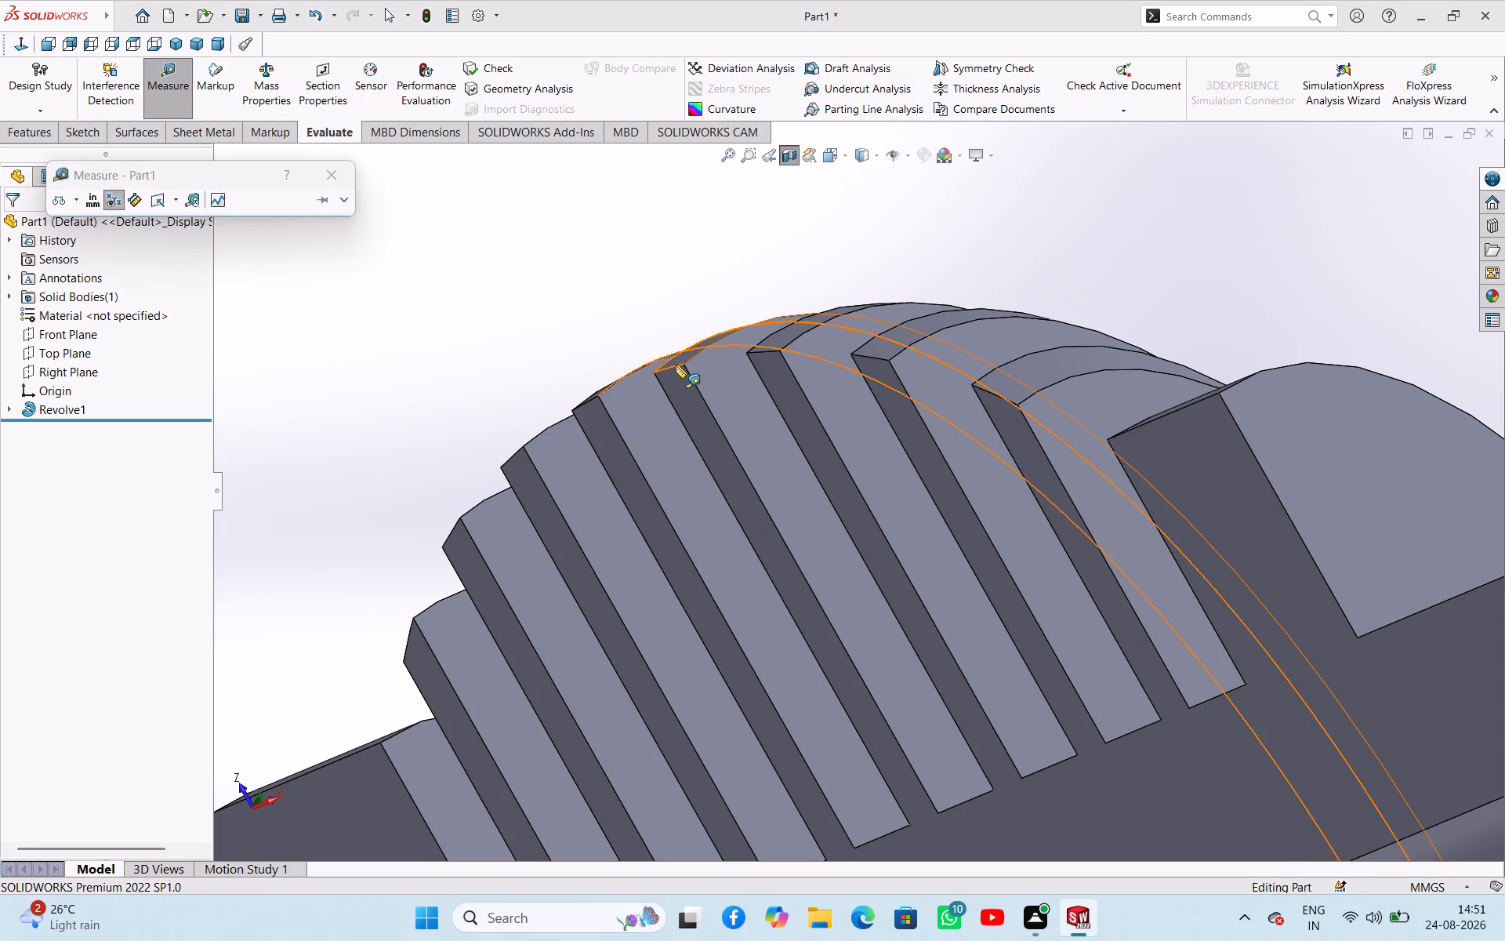
pyautogui.click(676, 365)
pyautogui.moveTo(547, 287); pyautogui.dragTo(610, 300, button='middle')
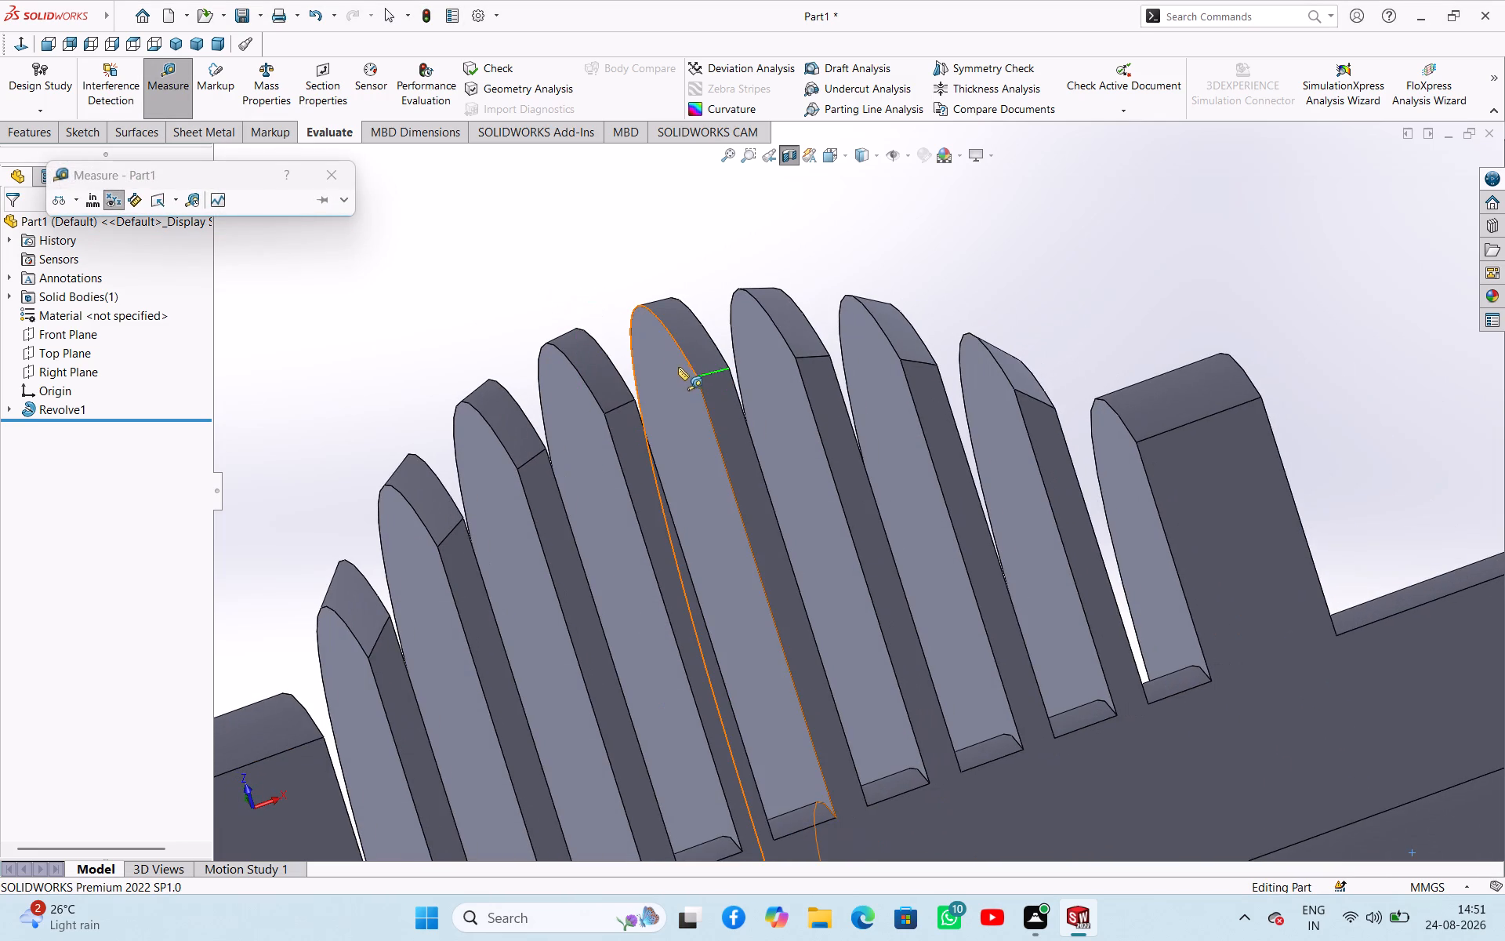
pyautogui.click(809, 358)
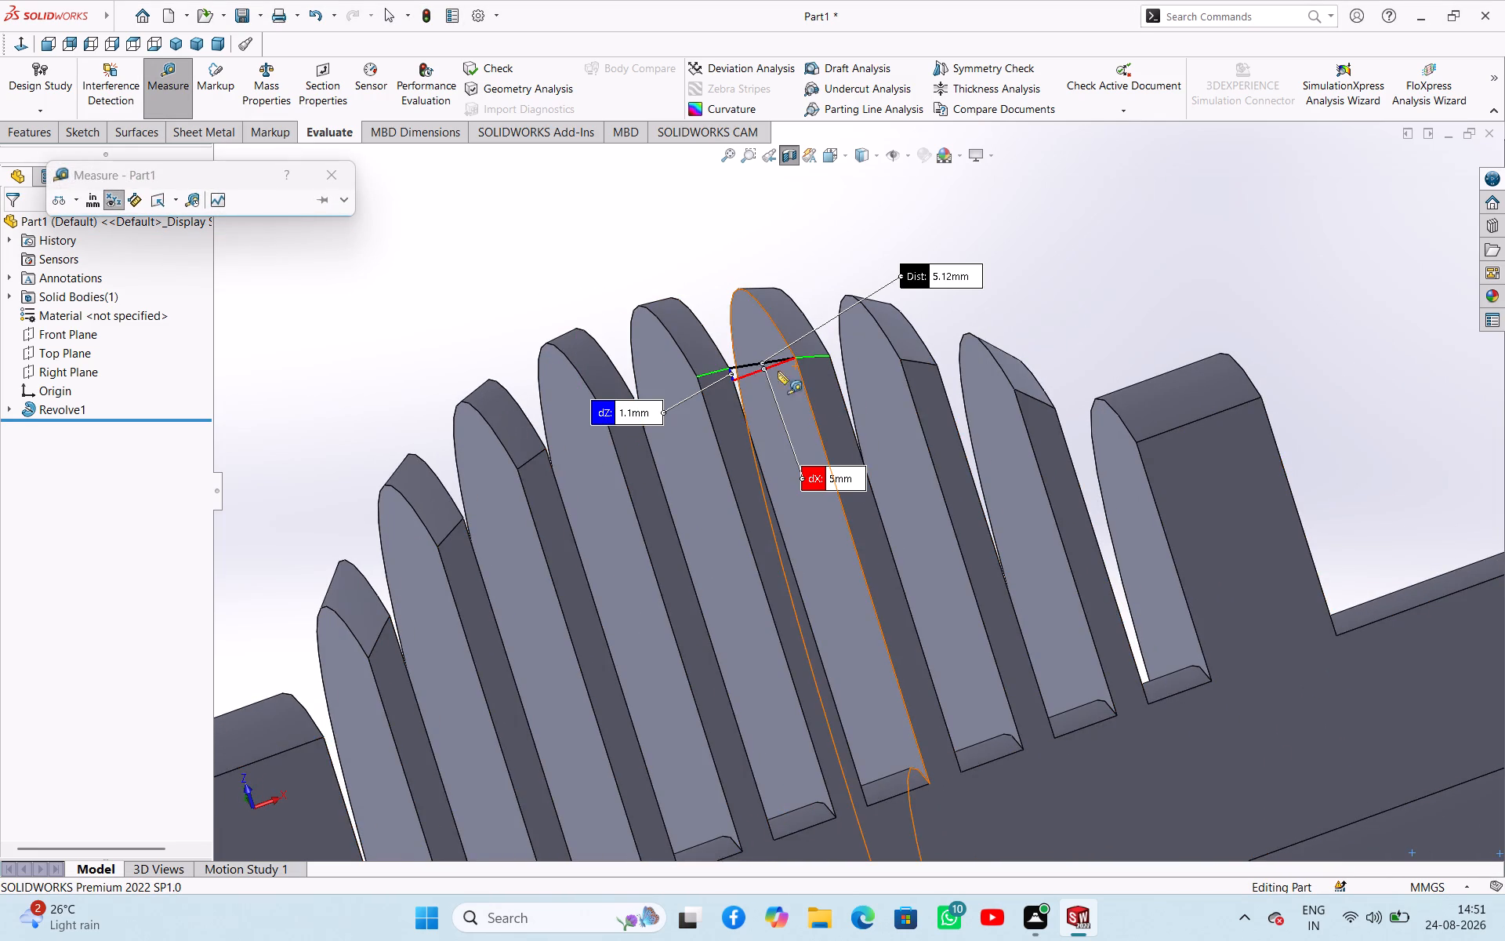
# Close the fin measurement, turn off the section view, and examine the whole part's exterior from both ends.
pyautogui.press('Escape')
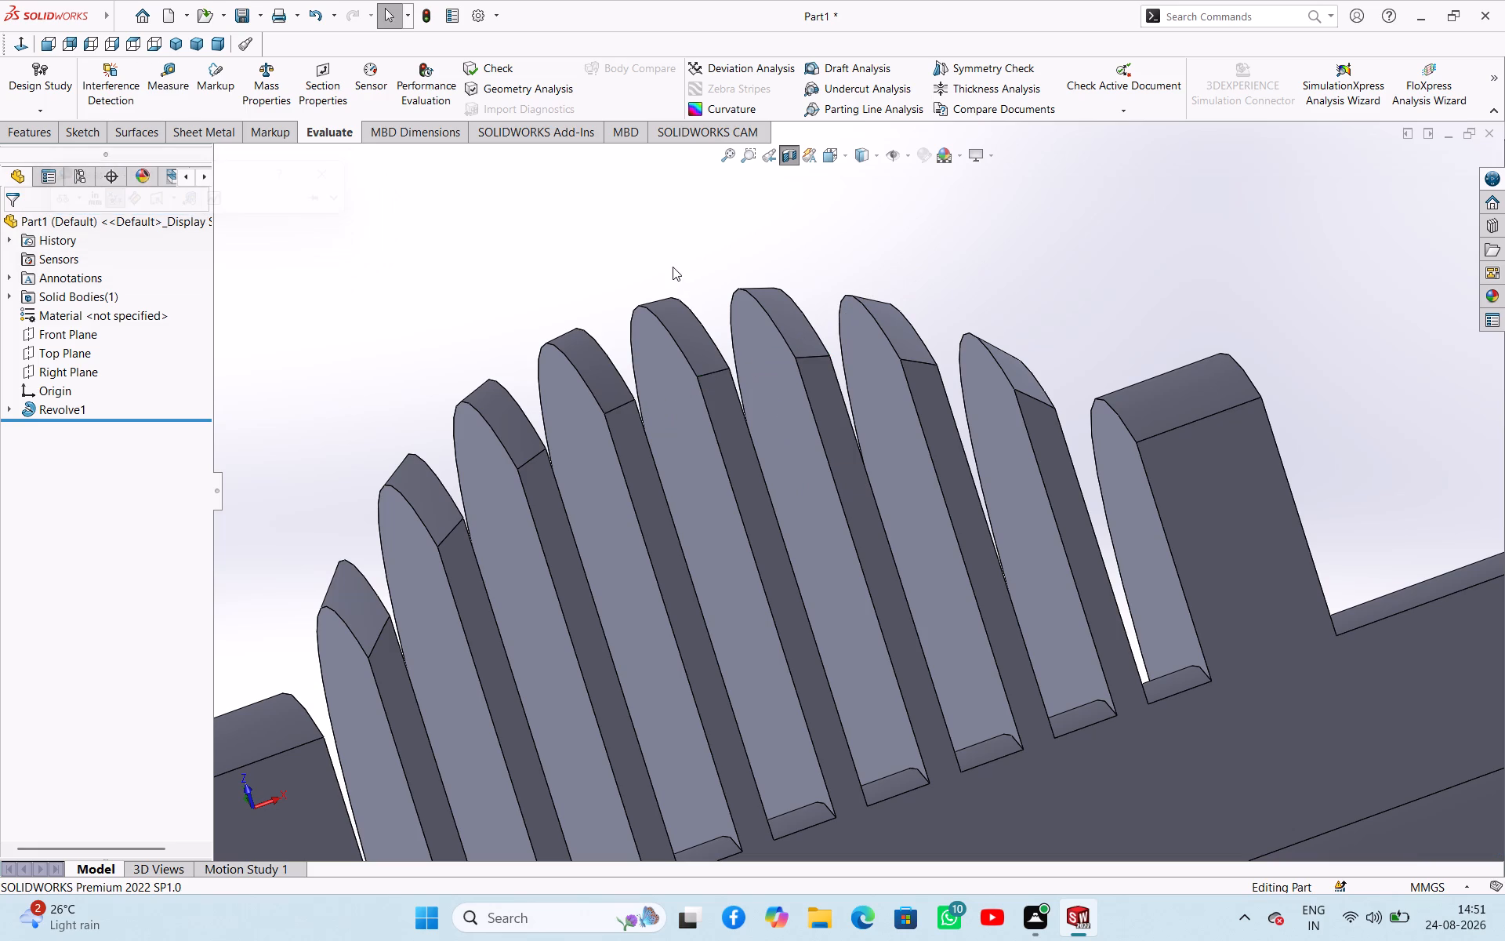
pyautogui.scroll(7, 827, 408)
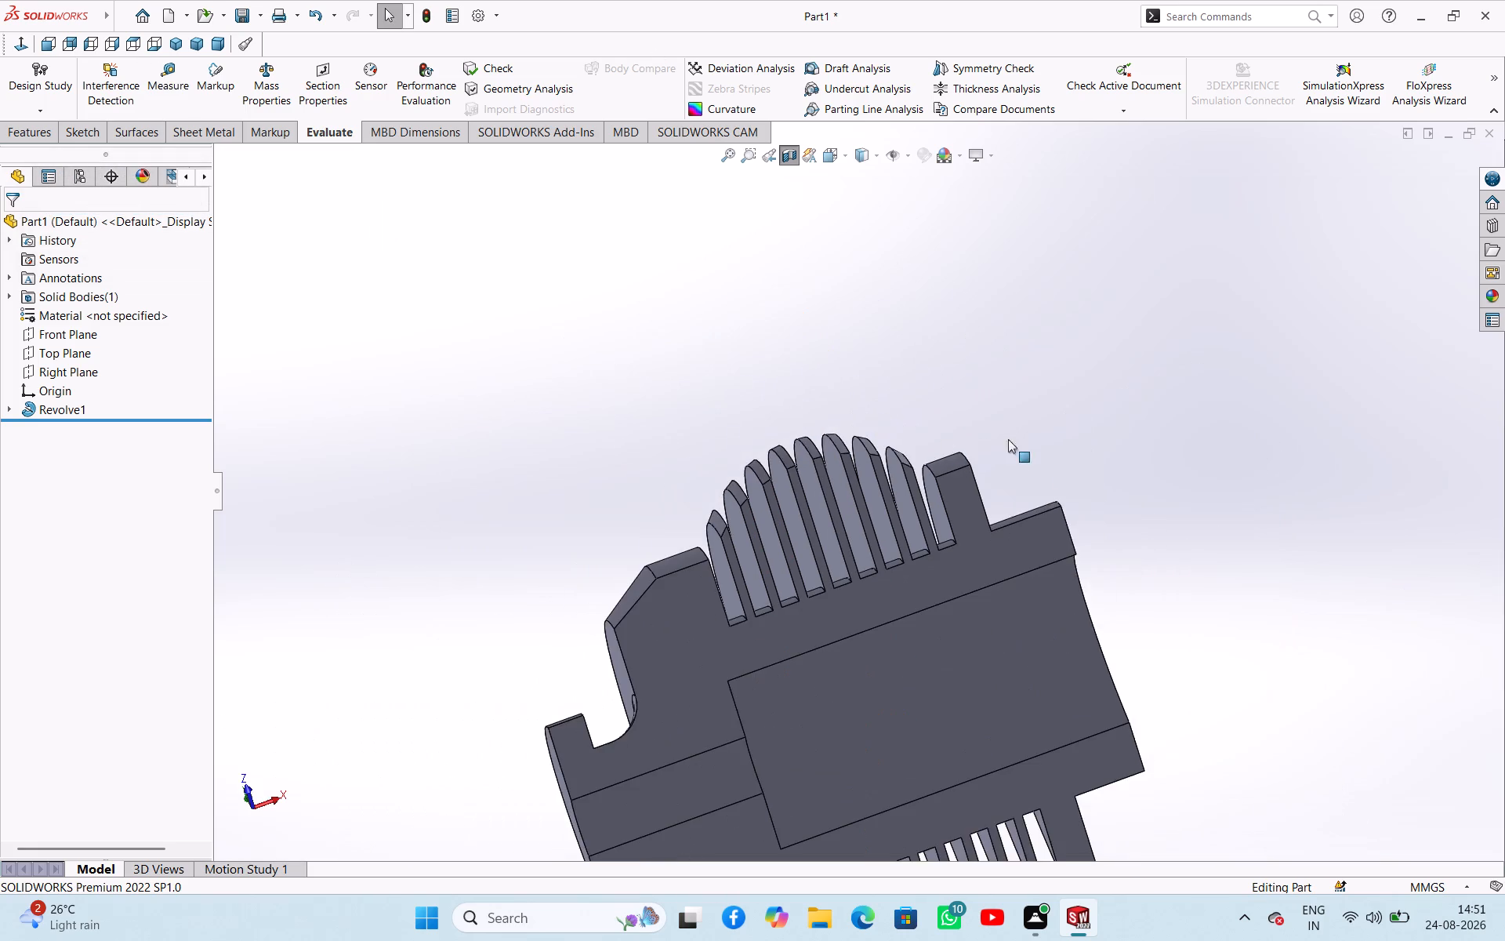
pyautogui.moveTo(1046, 456); pyautogui.dragTo(802, 536, button='middle')
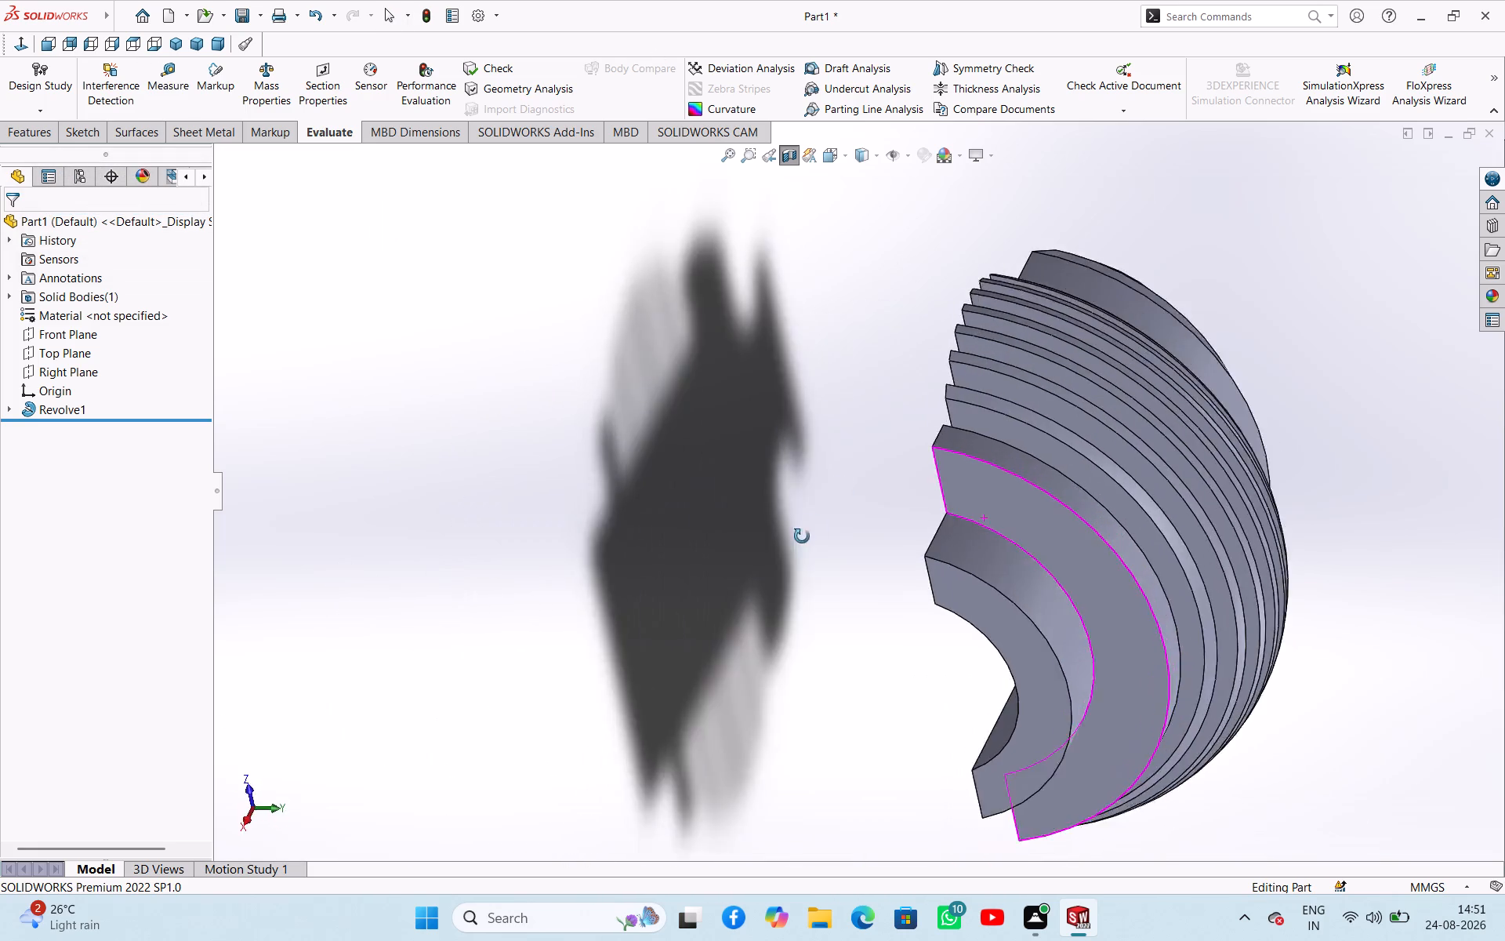
pyautogui.moveTo(802, 536); pyautogui.dragTo(710, 374, button='middle')
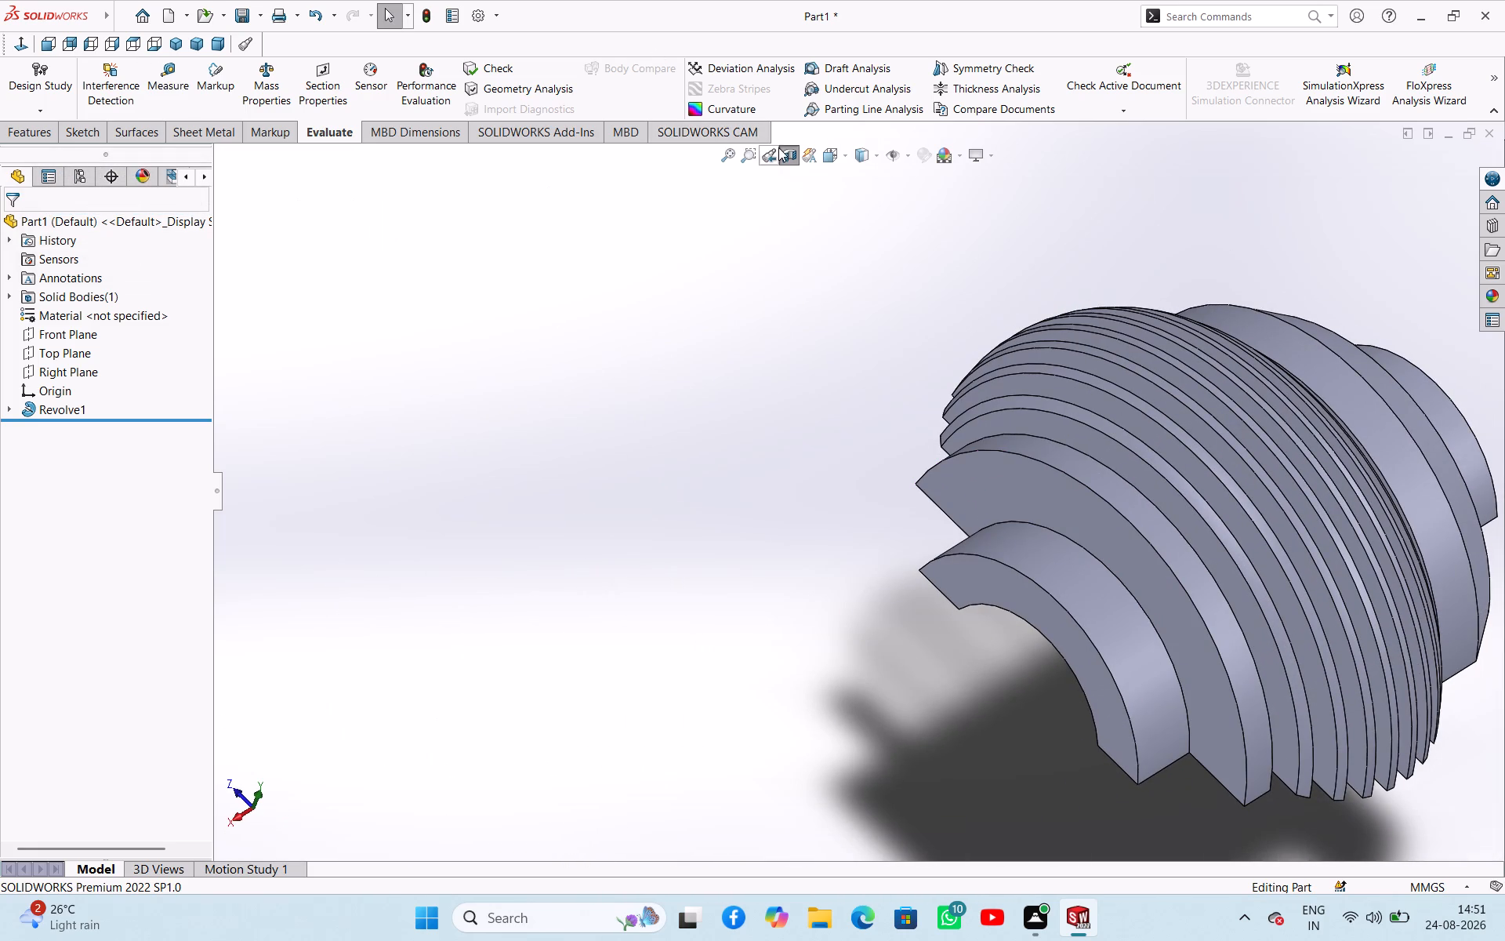
pyautogui.click(780, 151)
pyautogui.moveTo(731, 373); pyautogui.dragTo(739, 370)
pyautogui.moveTo(738, 373); pyautogui.dragTo(841, 429, button='middle')
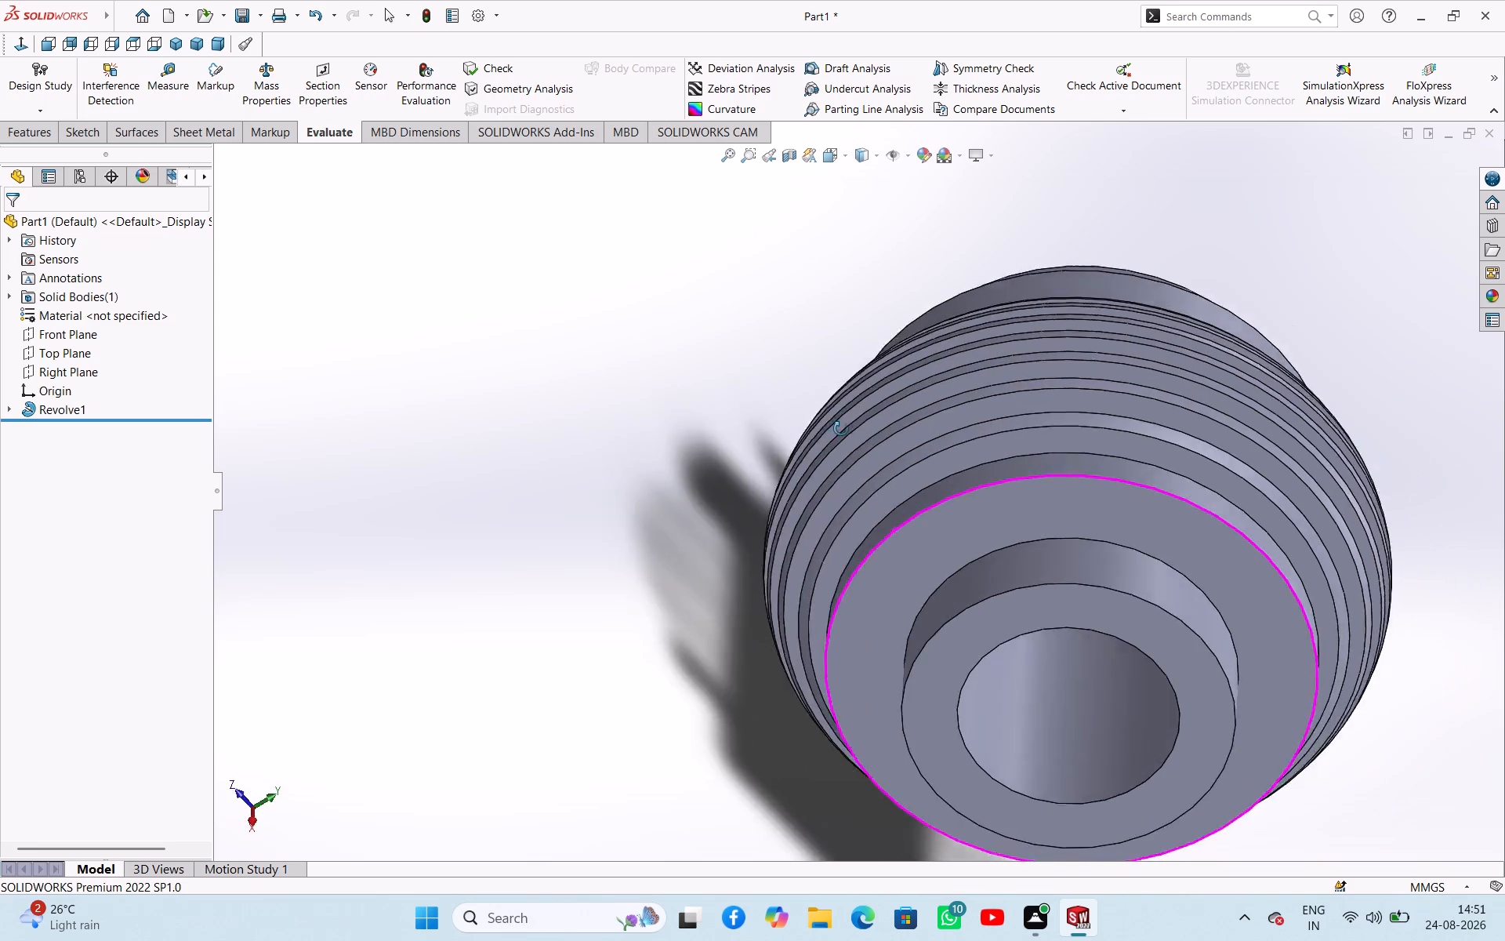
pyautogui.moveTo(841, 429); pyautogui.dragTo(855, 608, button='middle')
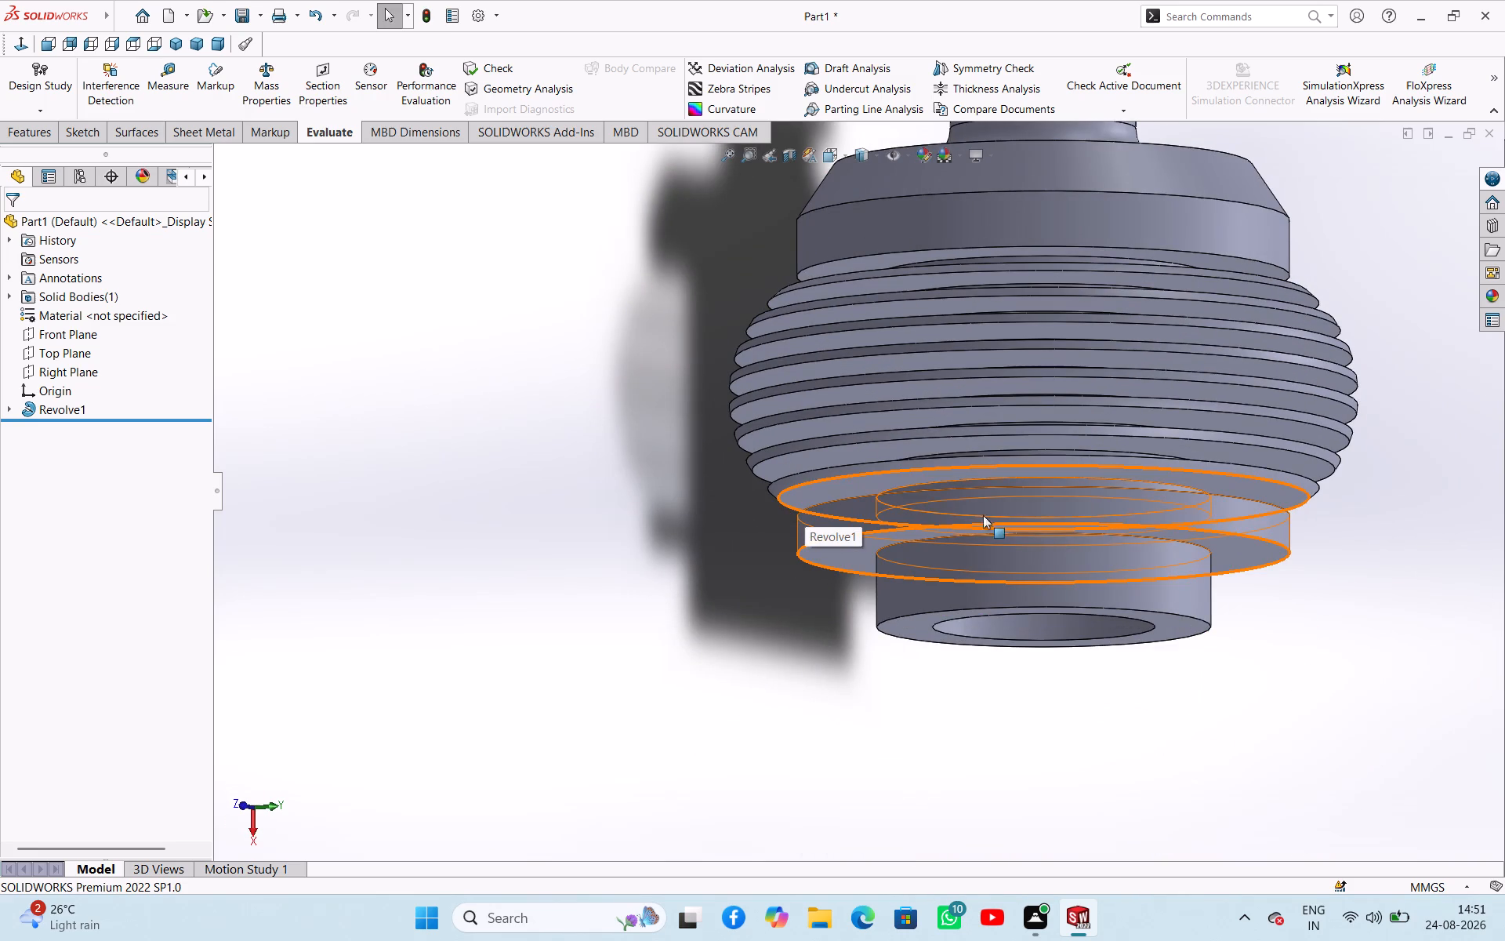
pyautogui.moveTo(566, 489); pyautogui.dragTo(613, 295, button='middle')
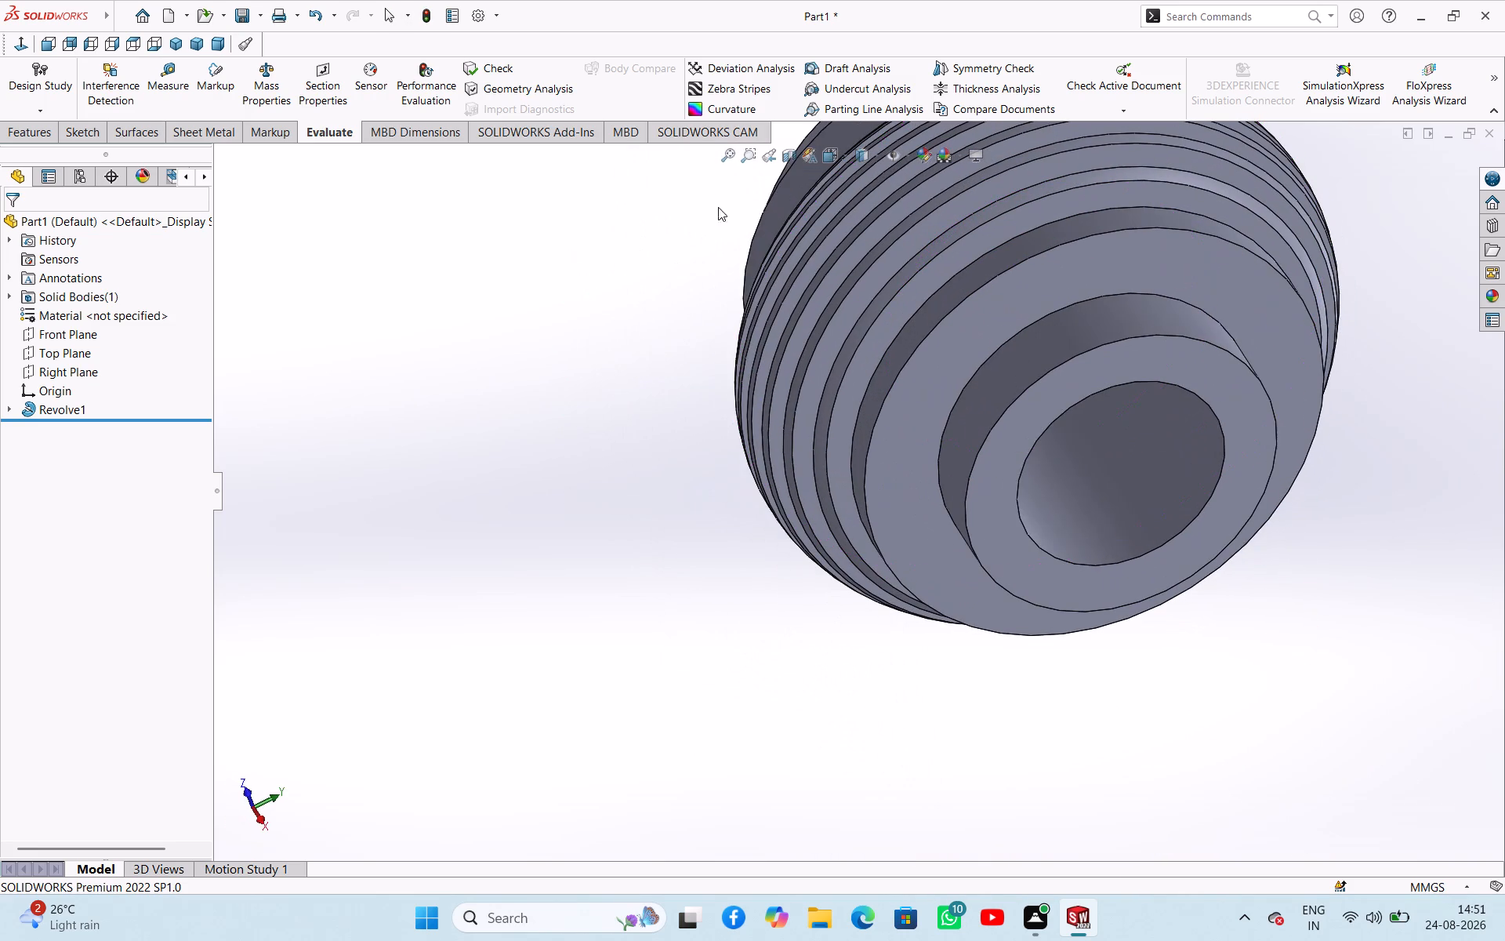
# Section the part at the Top Plane again with the offset perpendicular to the reference plane, and apply the cut.
pyautogui.click(787, 157)
pyautogui.moveTo(712, 336); pyautogui.dragTo(735, 335)
pyautogui.moveTo(774, 335); pyautogui.dragTo(883, 181, button='middle')
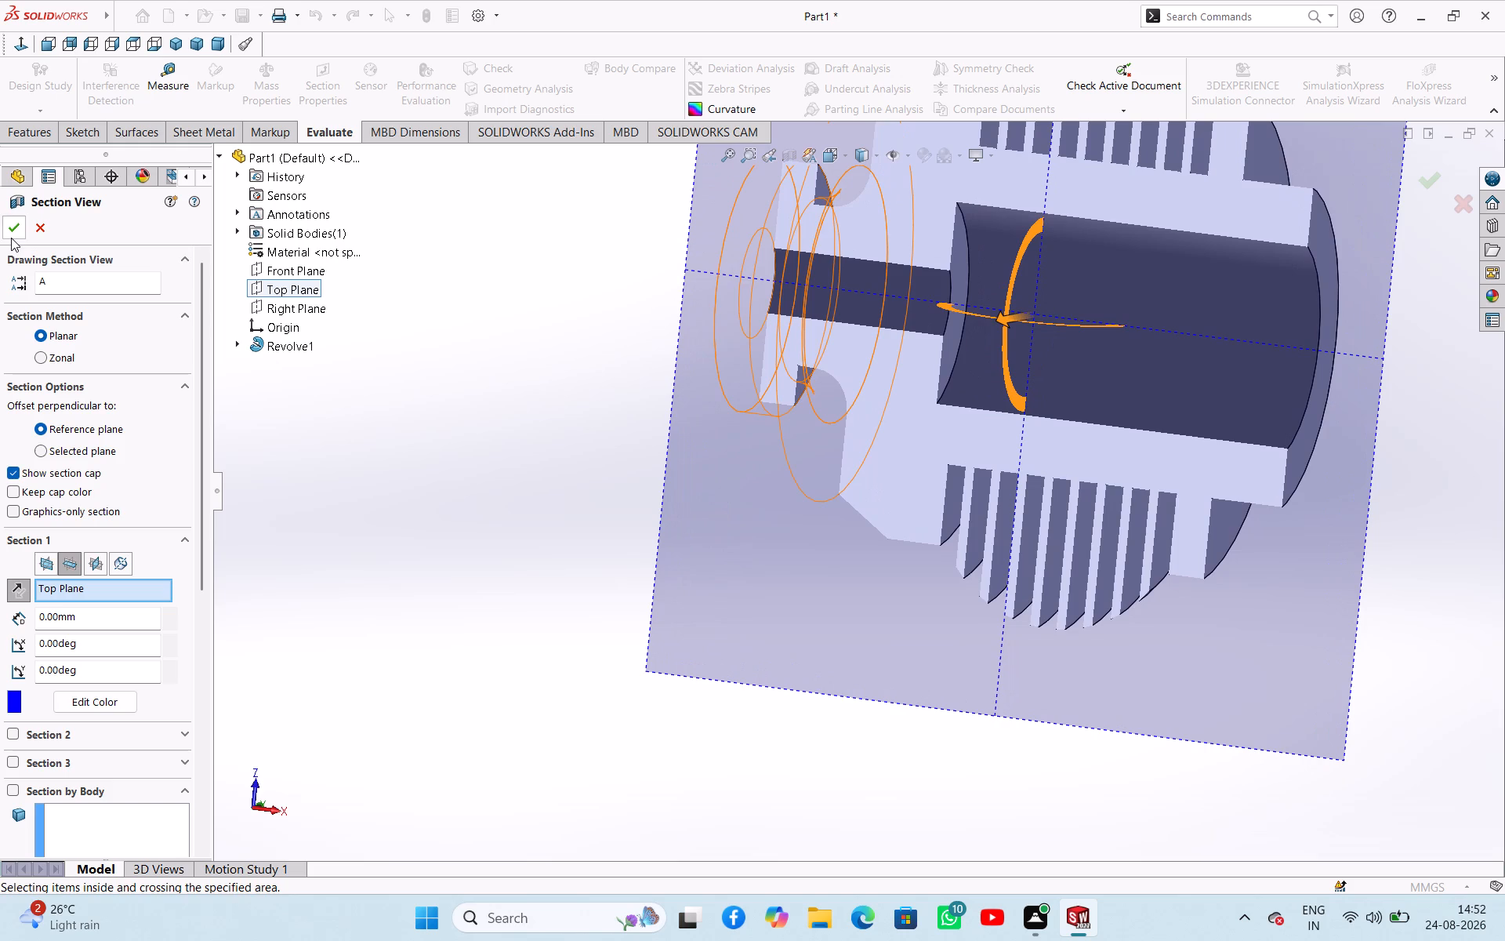
pyautogui.click(11, 238)
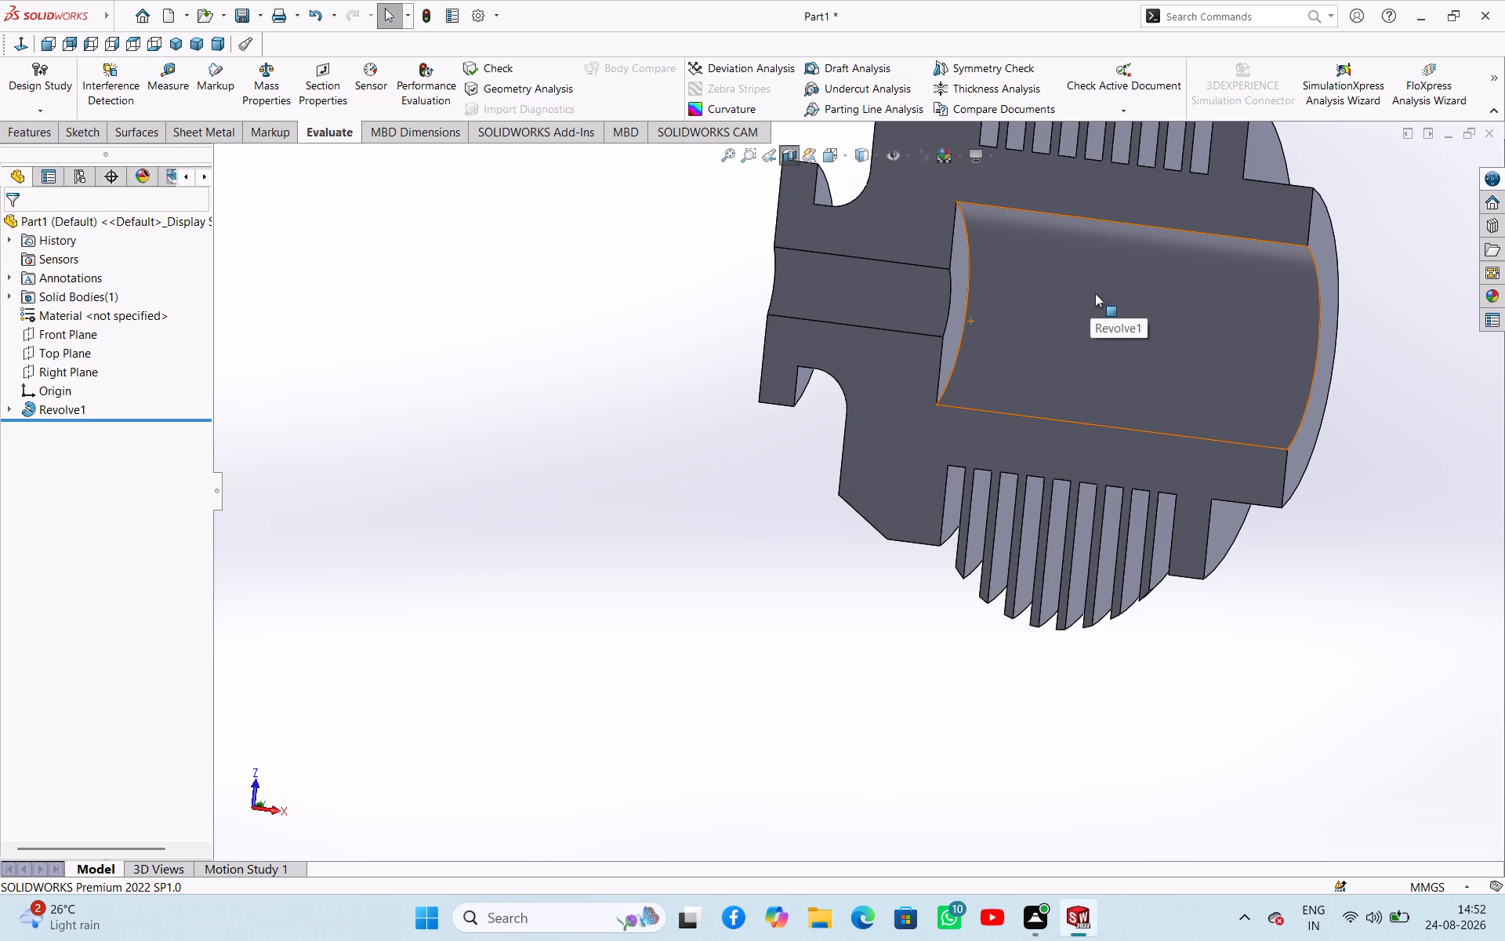
# Open the revolved profile's sketch from the large bore's face, examine its dimensions, and exit the sketch.
pyautogui.click(1095, 293)
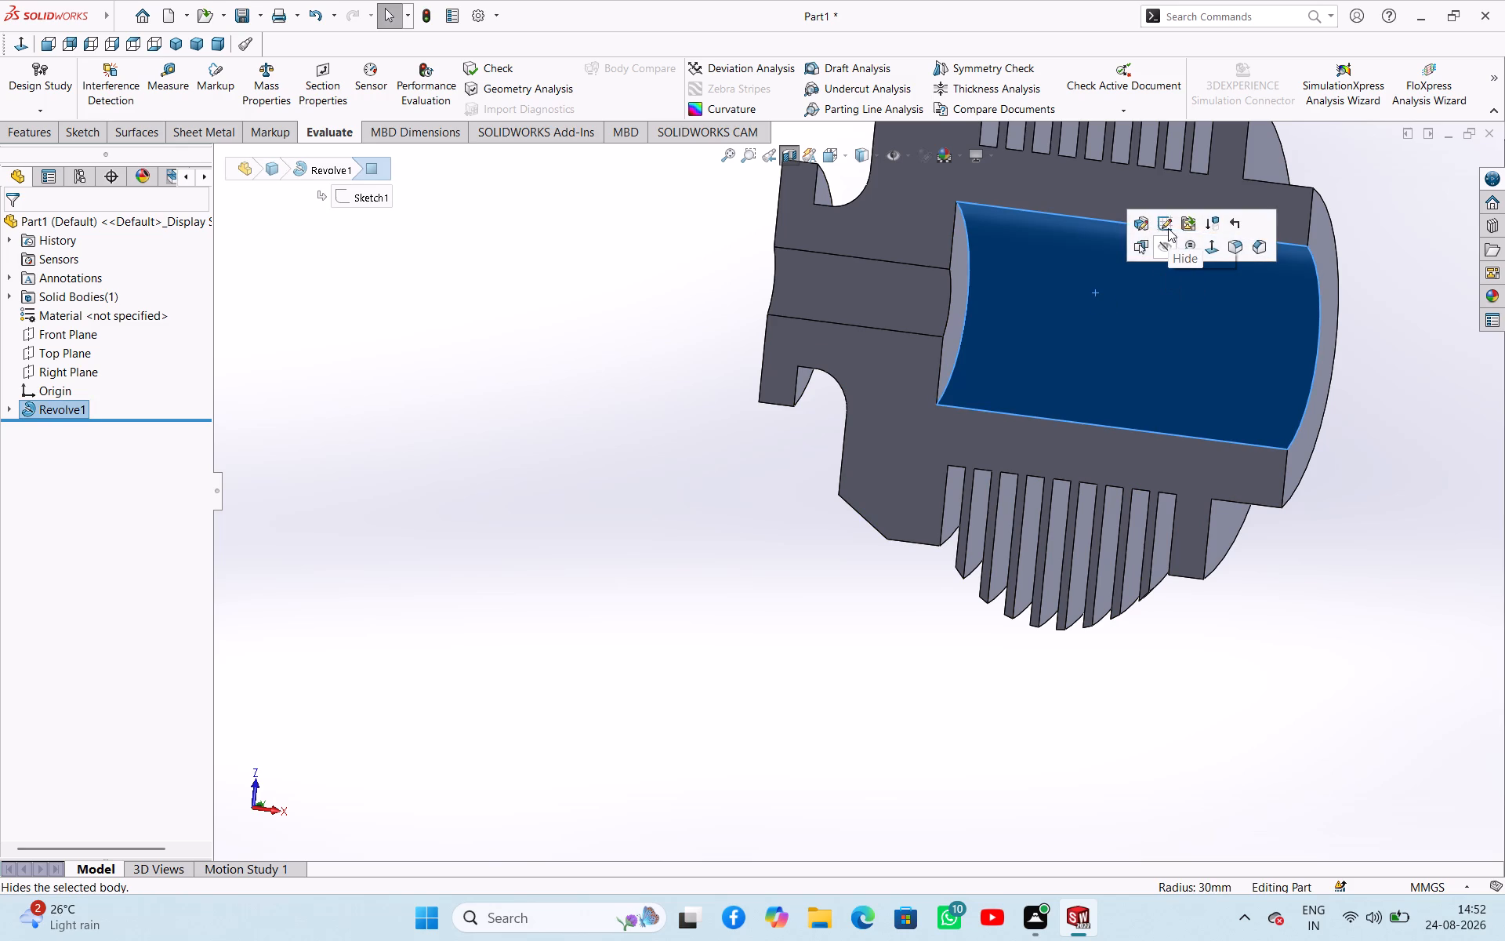
pyautogui.click(1168, 228)
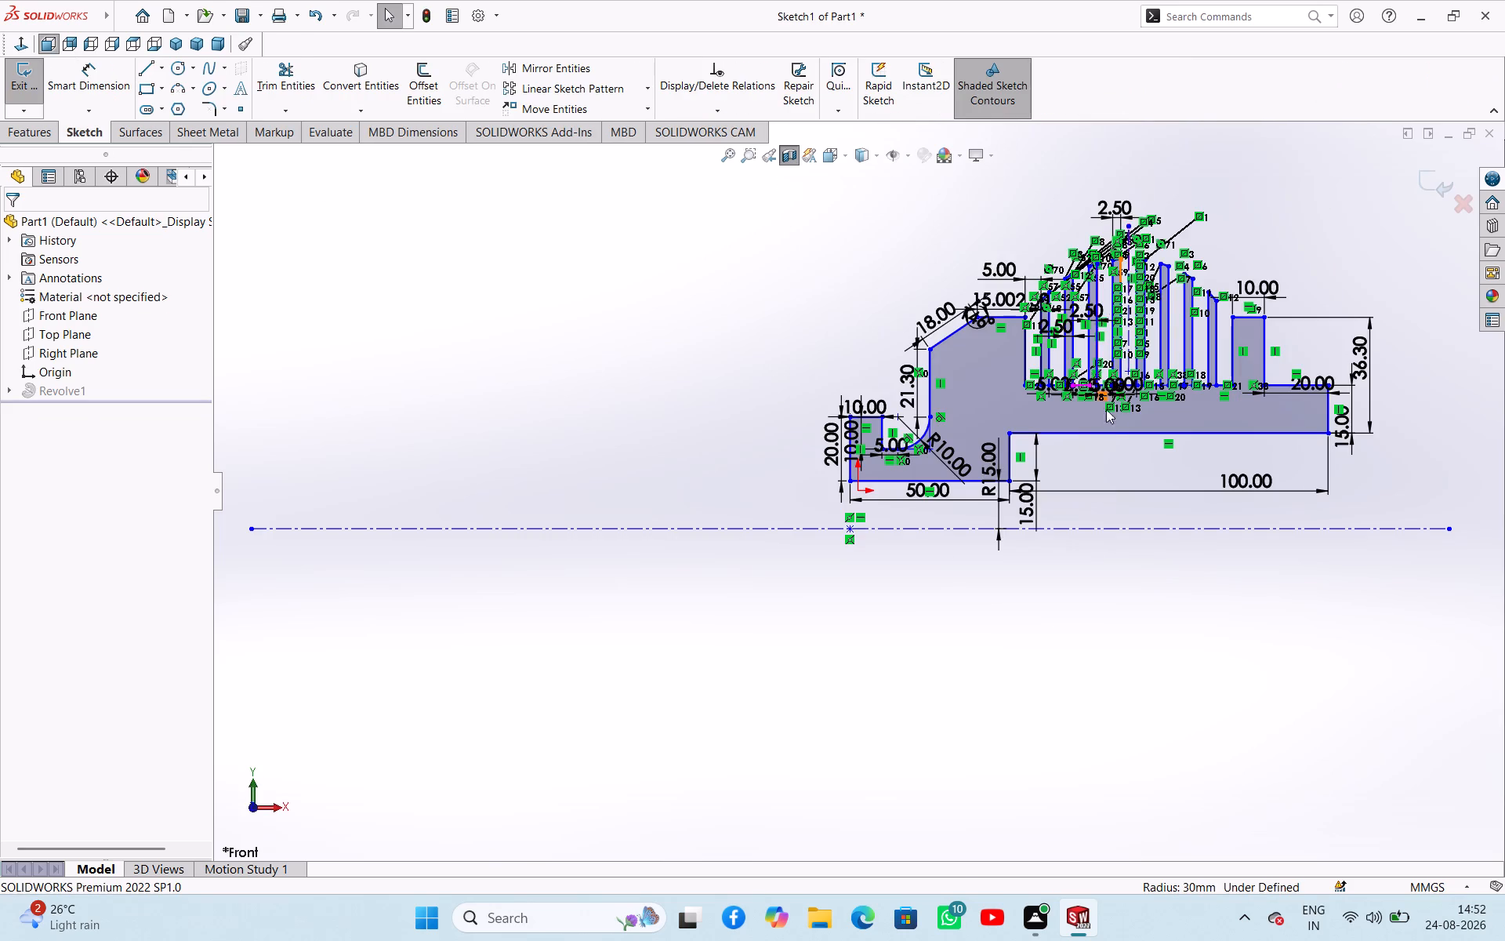
pyautogui.scroll(3, 1111, 420)
pyautogui.scroll(-6, 1133, 457)
pyautogui.scroll(3, 1115, 449)
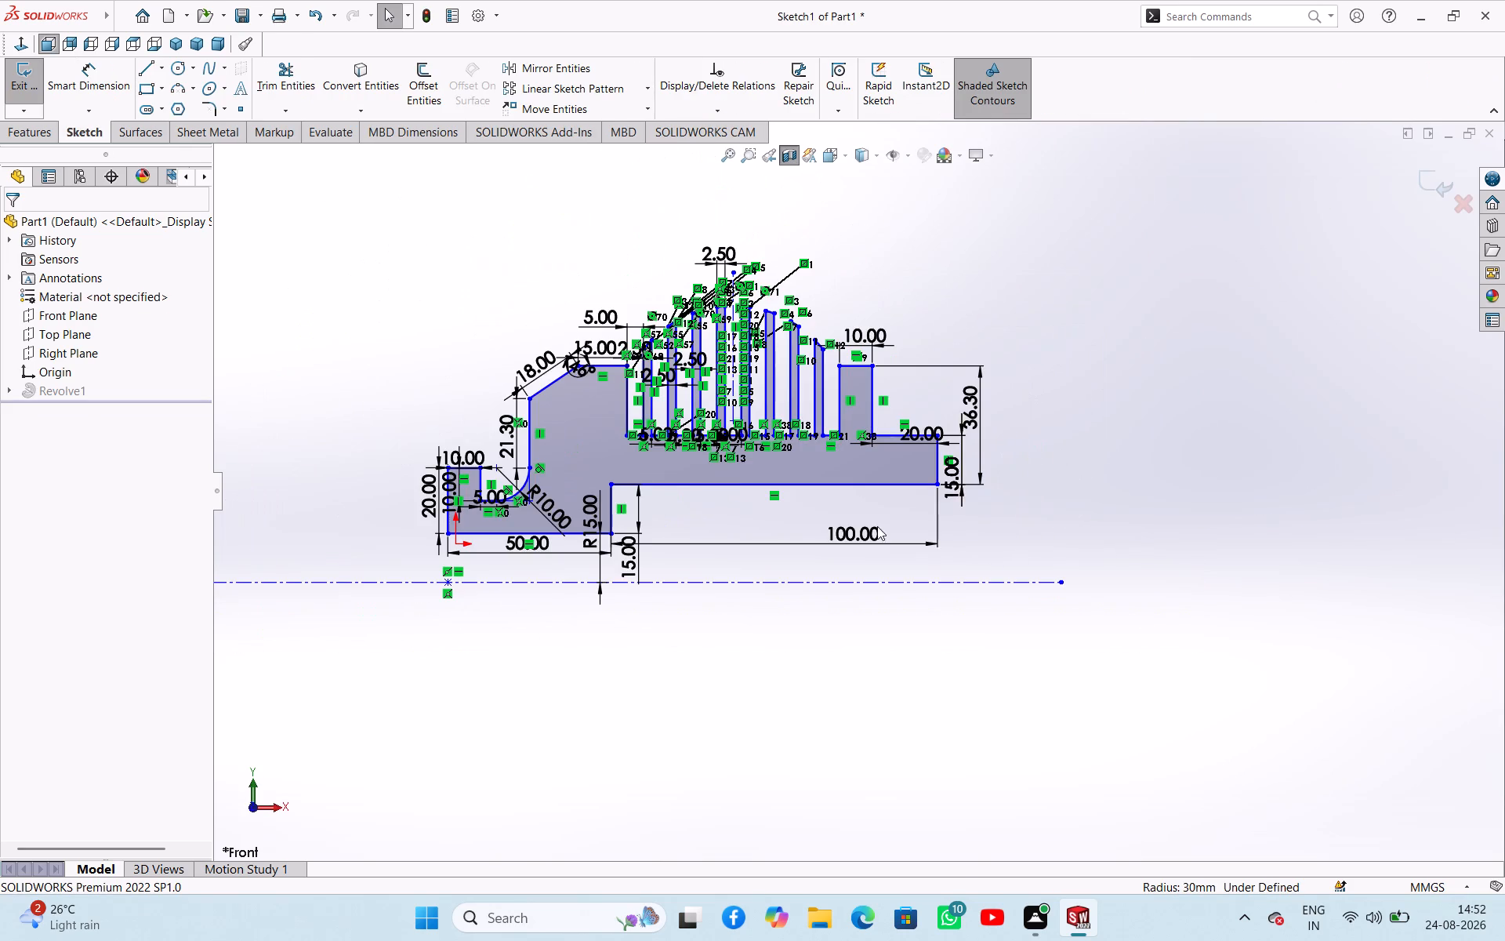
pyautogui.scroll(-3, 803, 536)
pyautogui.scroll(-3, 765, 470)
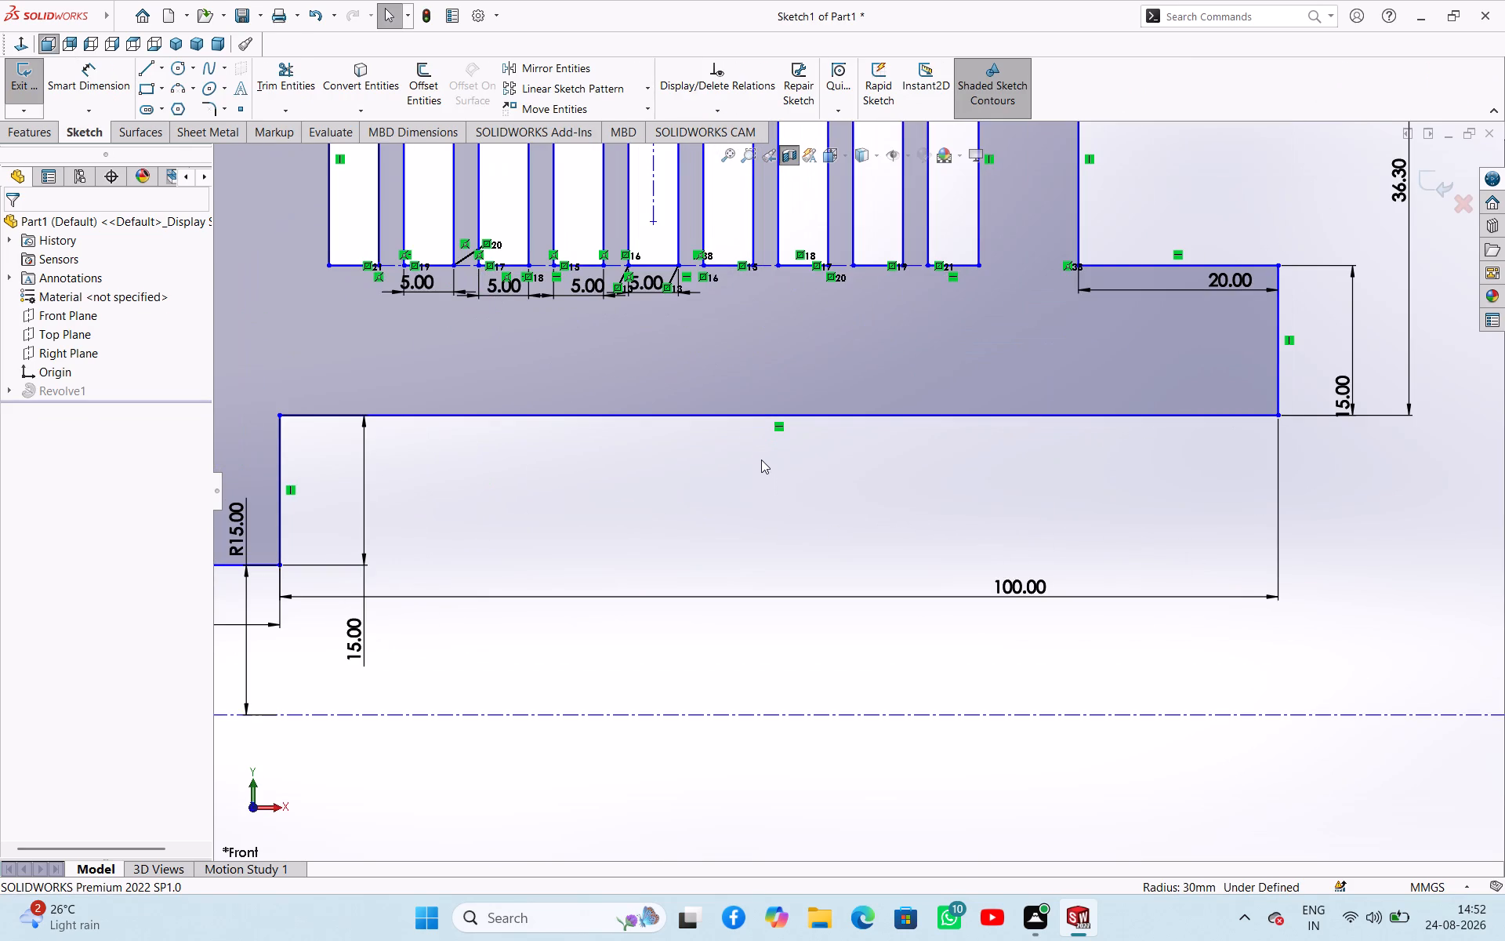
pyautogui.scroll(3, 760, 467)
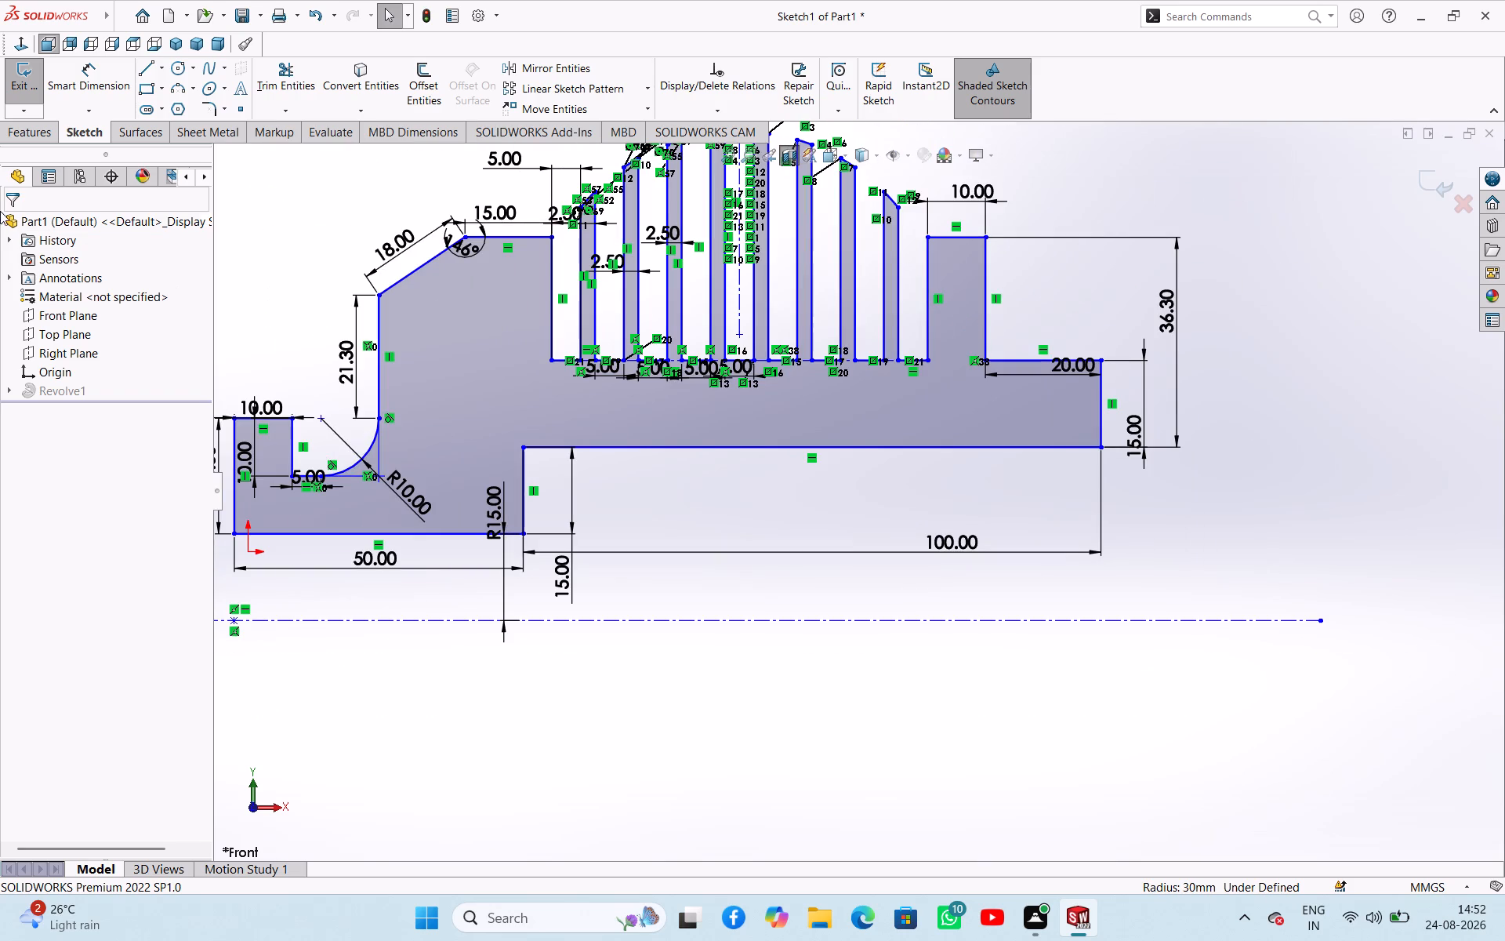
pyautogui.click(27, 95)
pyautogui.click(331, 255)
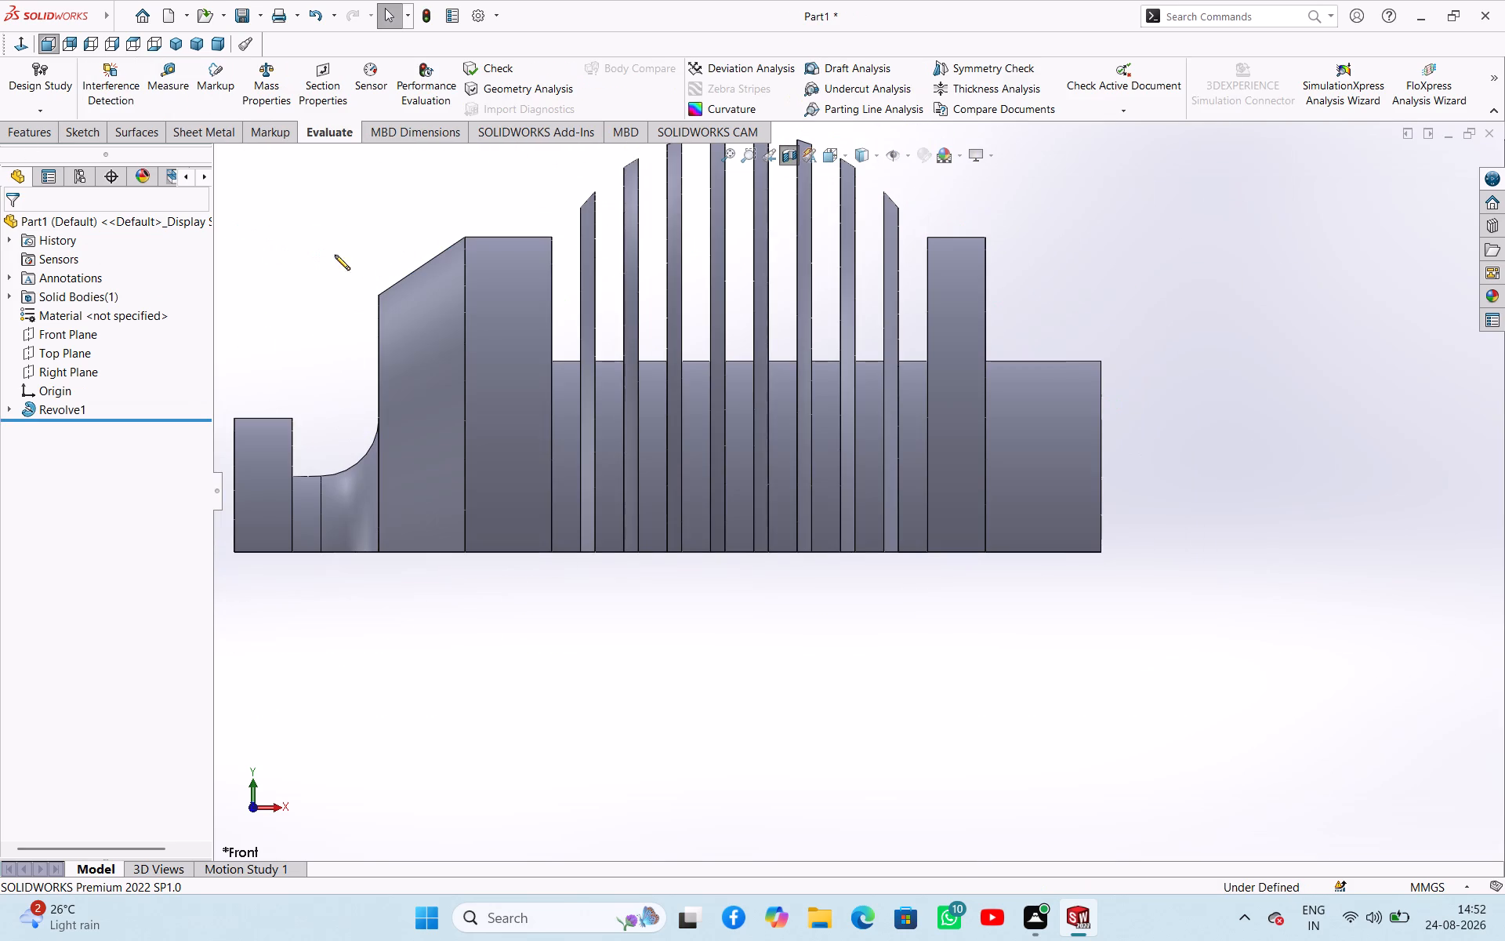
# Inspect the sectioned large bore's cylindrical face, clear the selection, and turn off the section view.
pyautogui.moveTo(362, 299); pyautogui.dragTo(341, 112, button='middle')
pyautogui.moveTo(617, 472); pyautogui.dragTo(614, 370, button='middle')
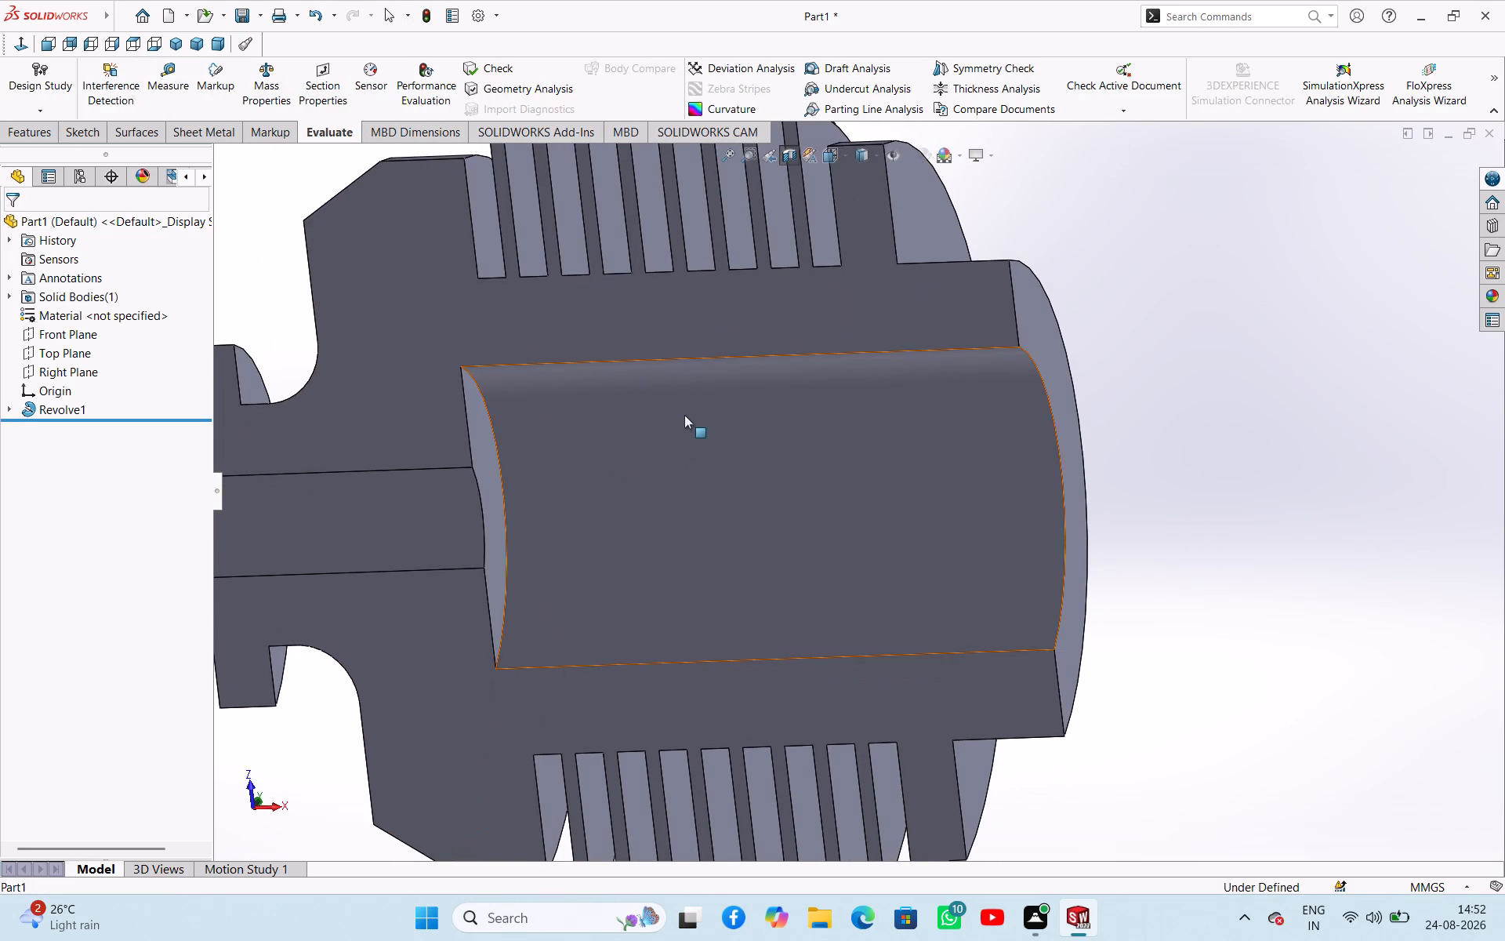
pyautogui.click(701, 474)
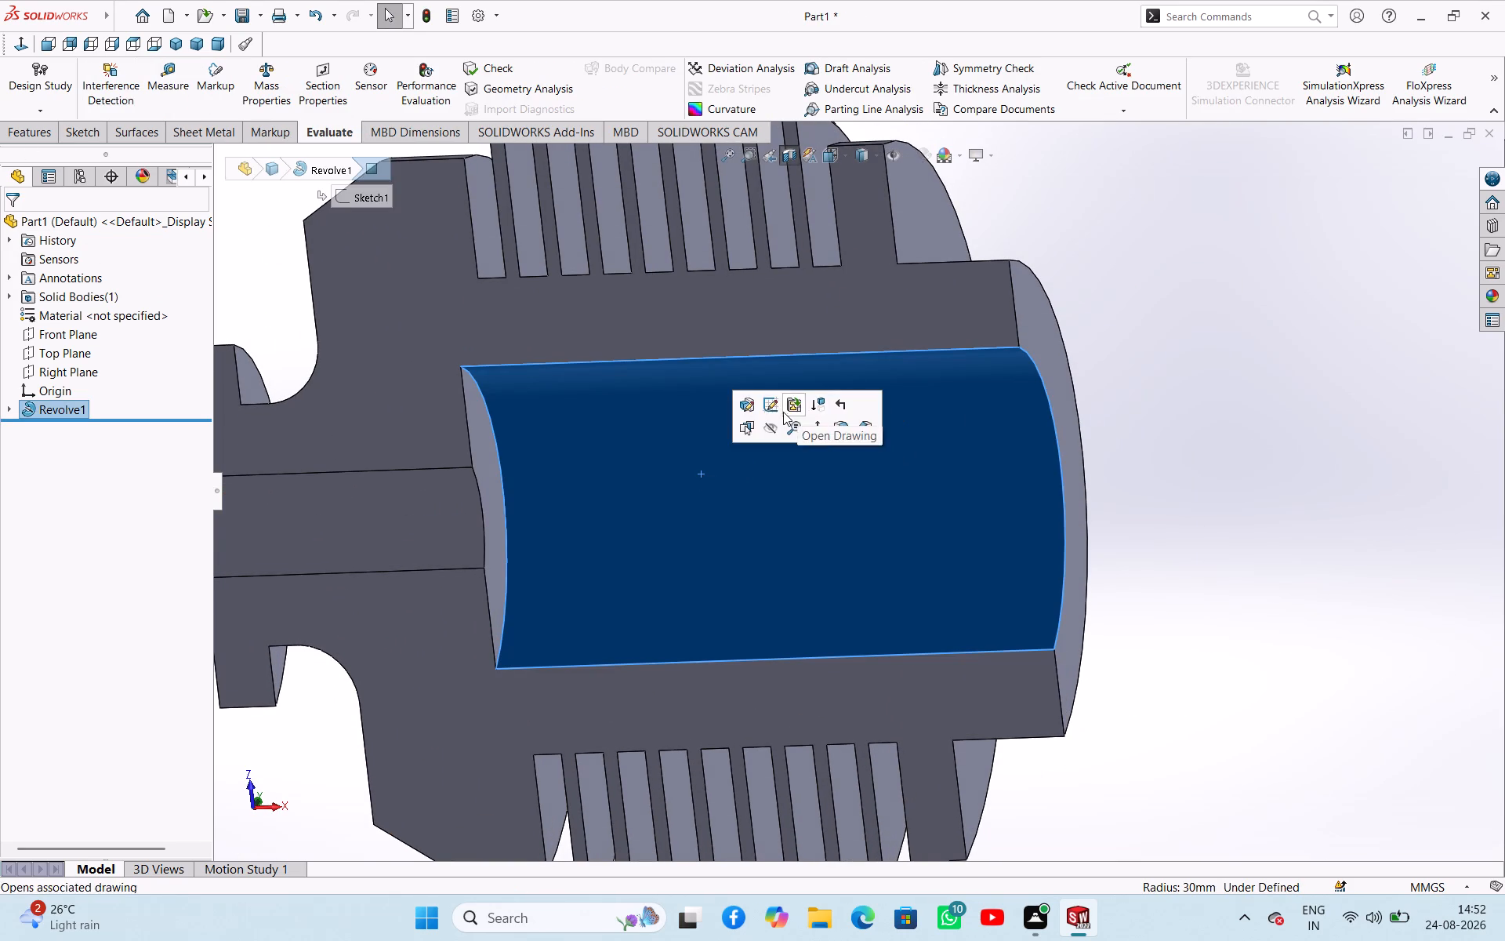
pyautogui.click(1112, 365)
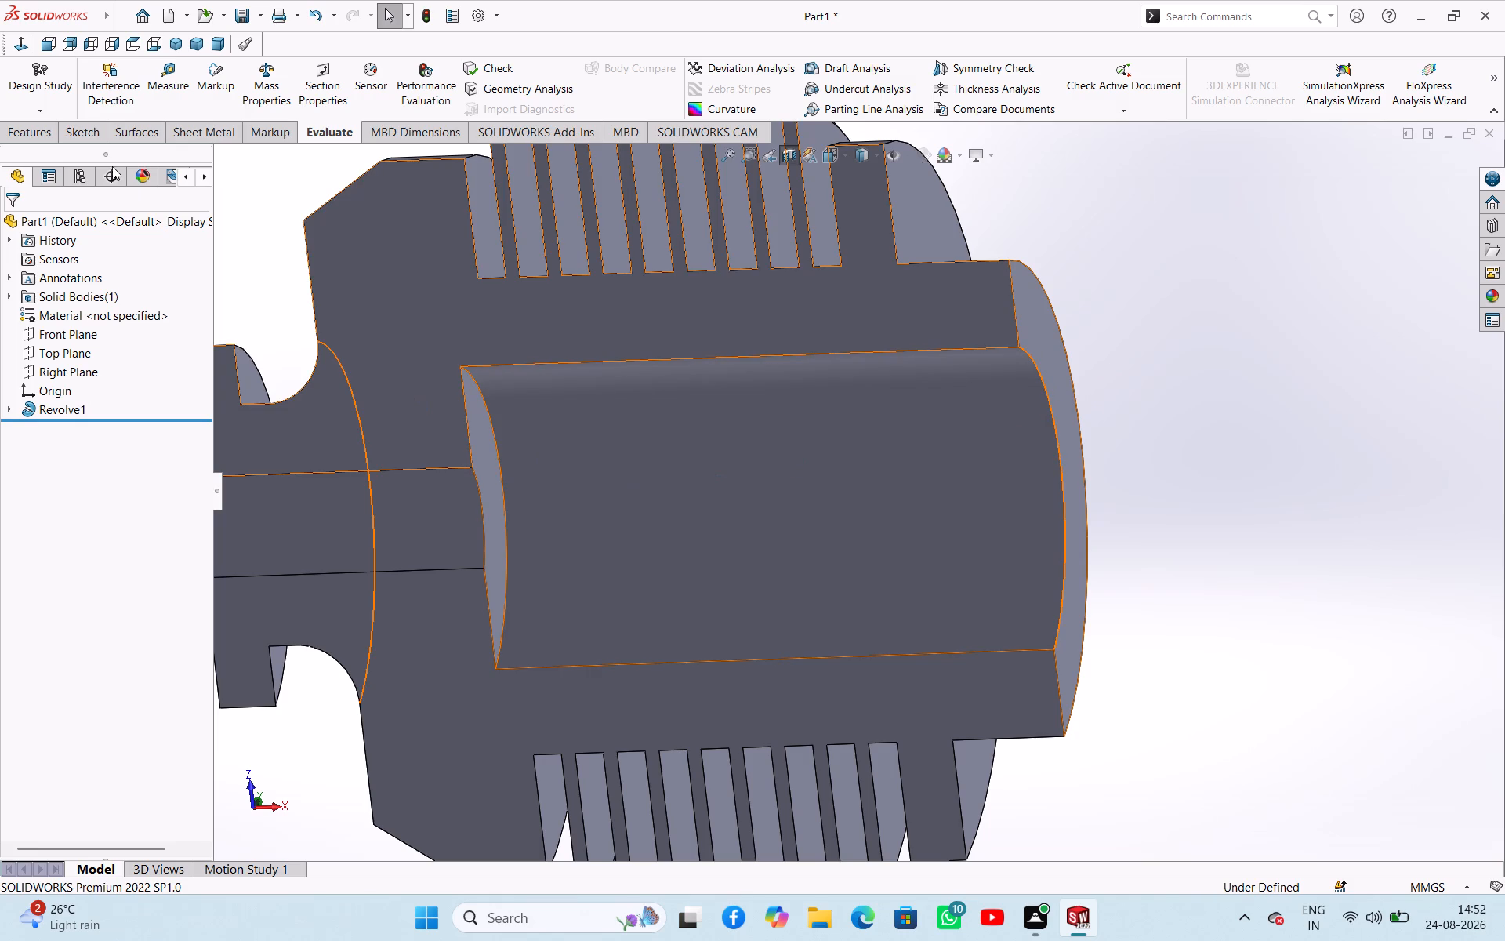
pyautogui.click(789, 151)
pyautogui.scroll(3, 777, 250)
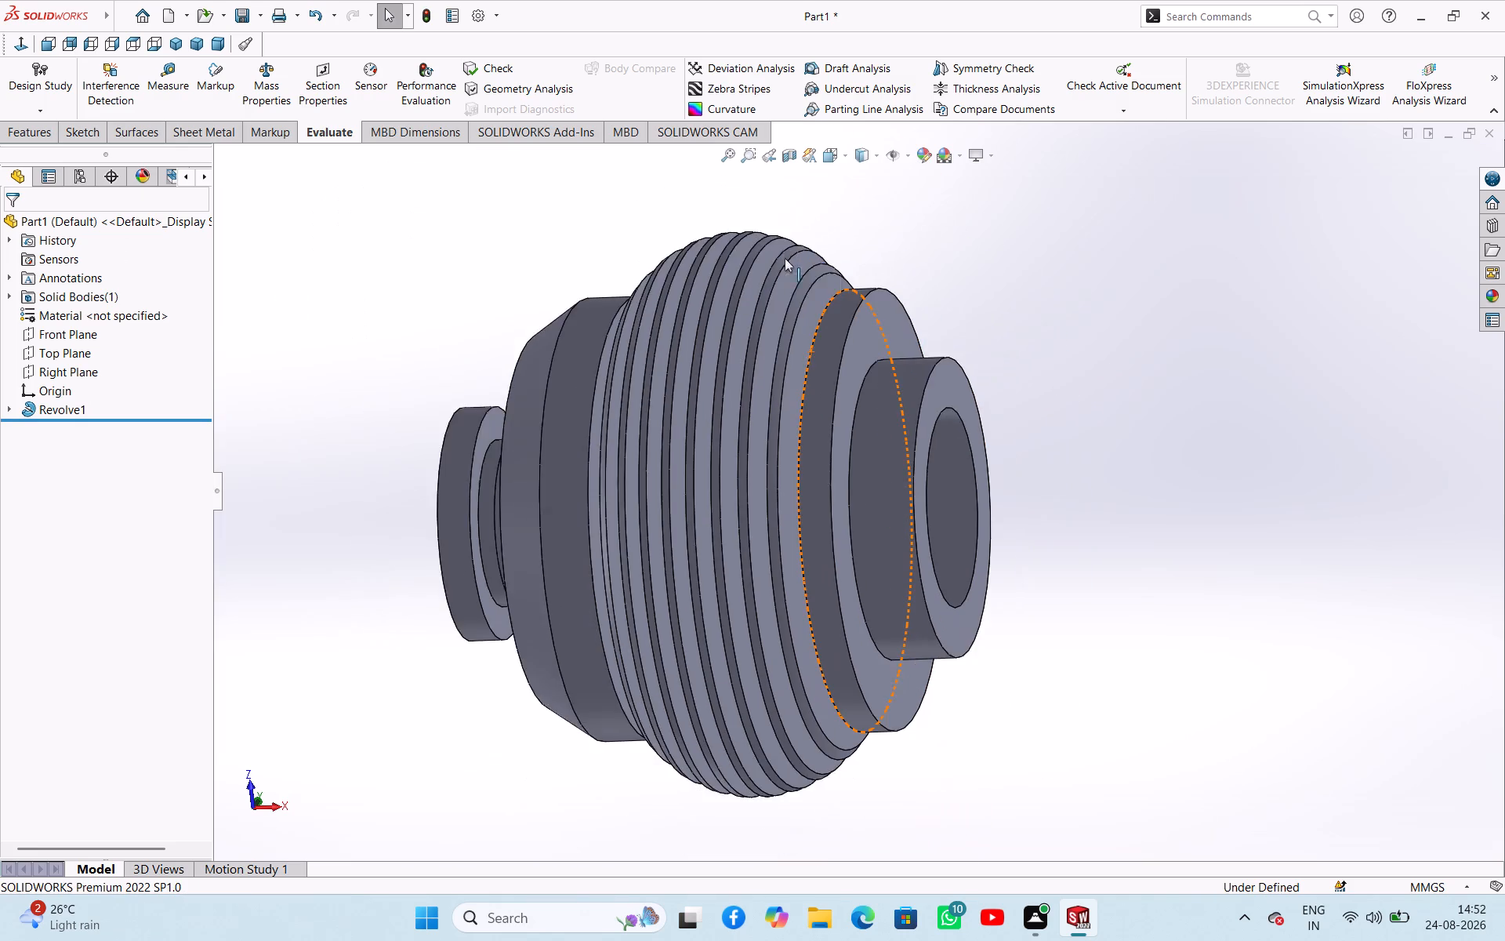
pyautogui.scroll(2, 785, 258)
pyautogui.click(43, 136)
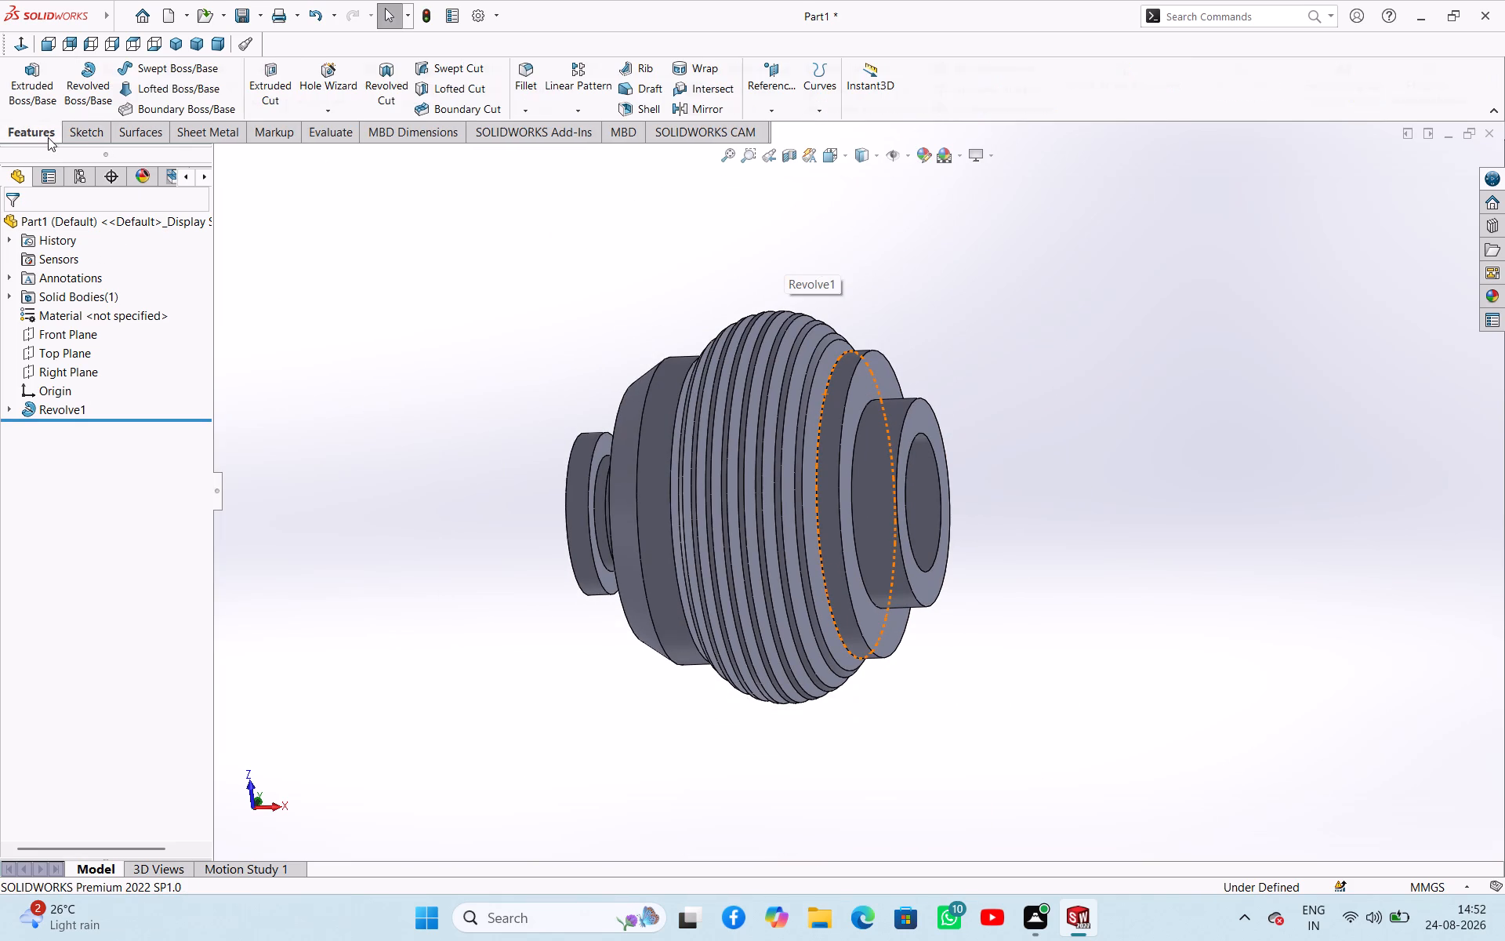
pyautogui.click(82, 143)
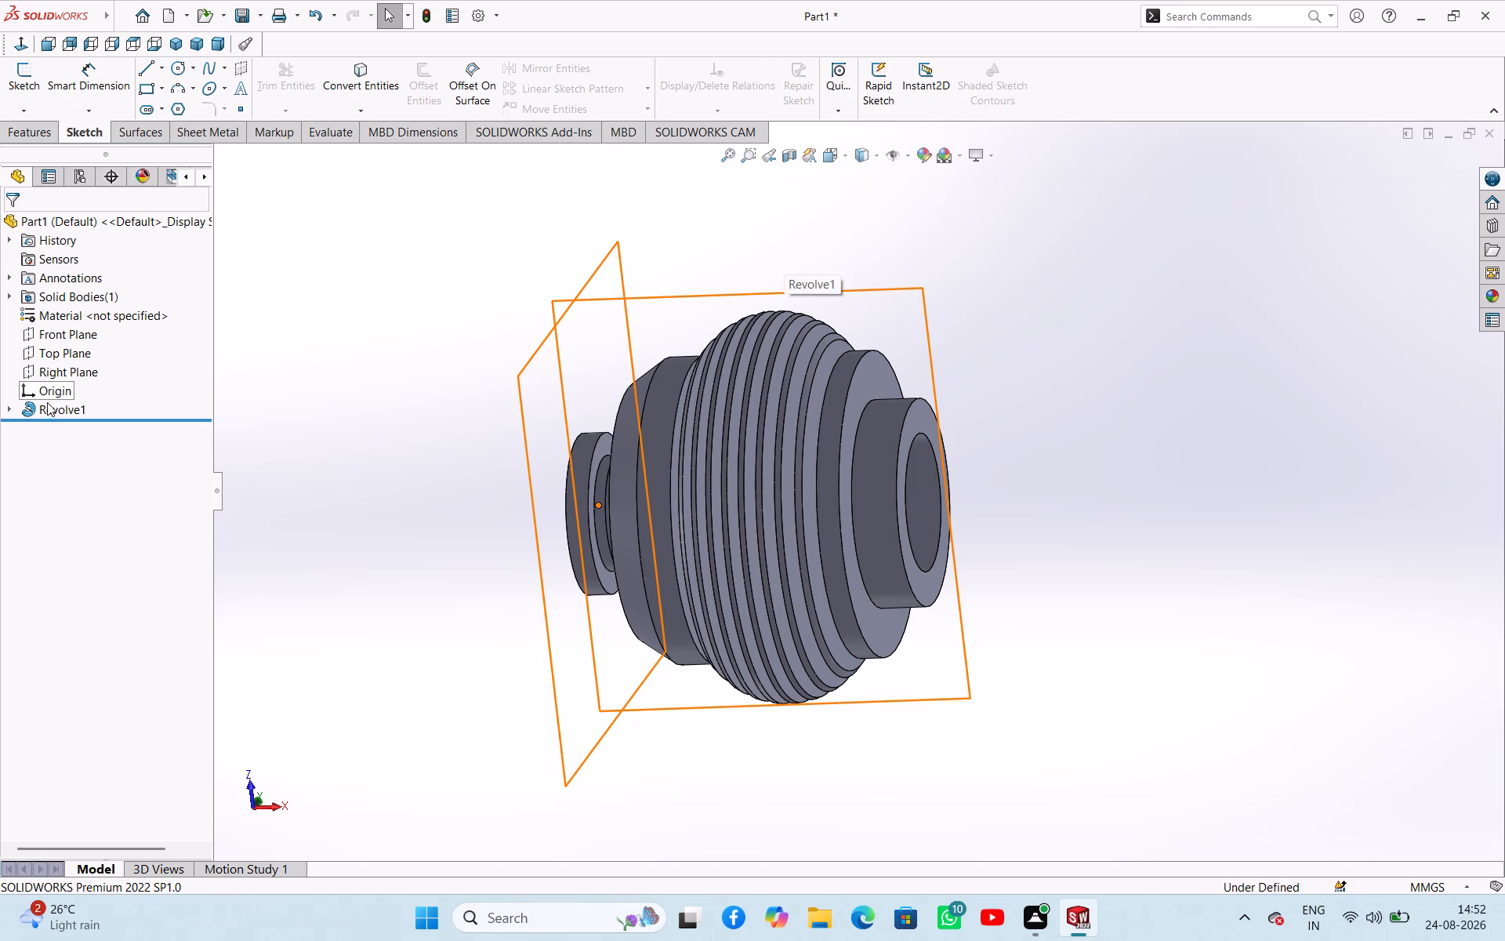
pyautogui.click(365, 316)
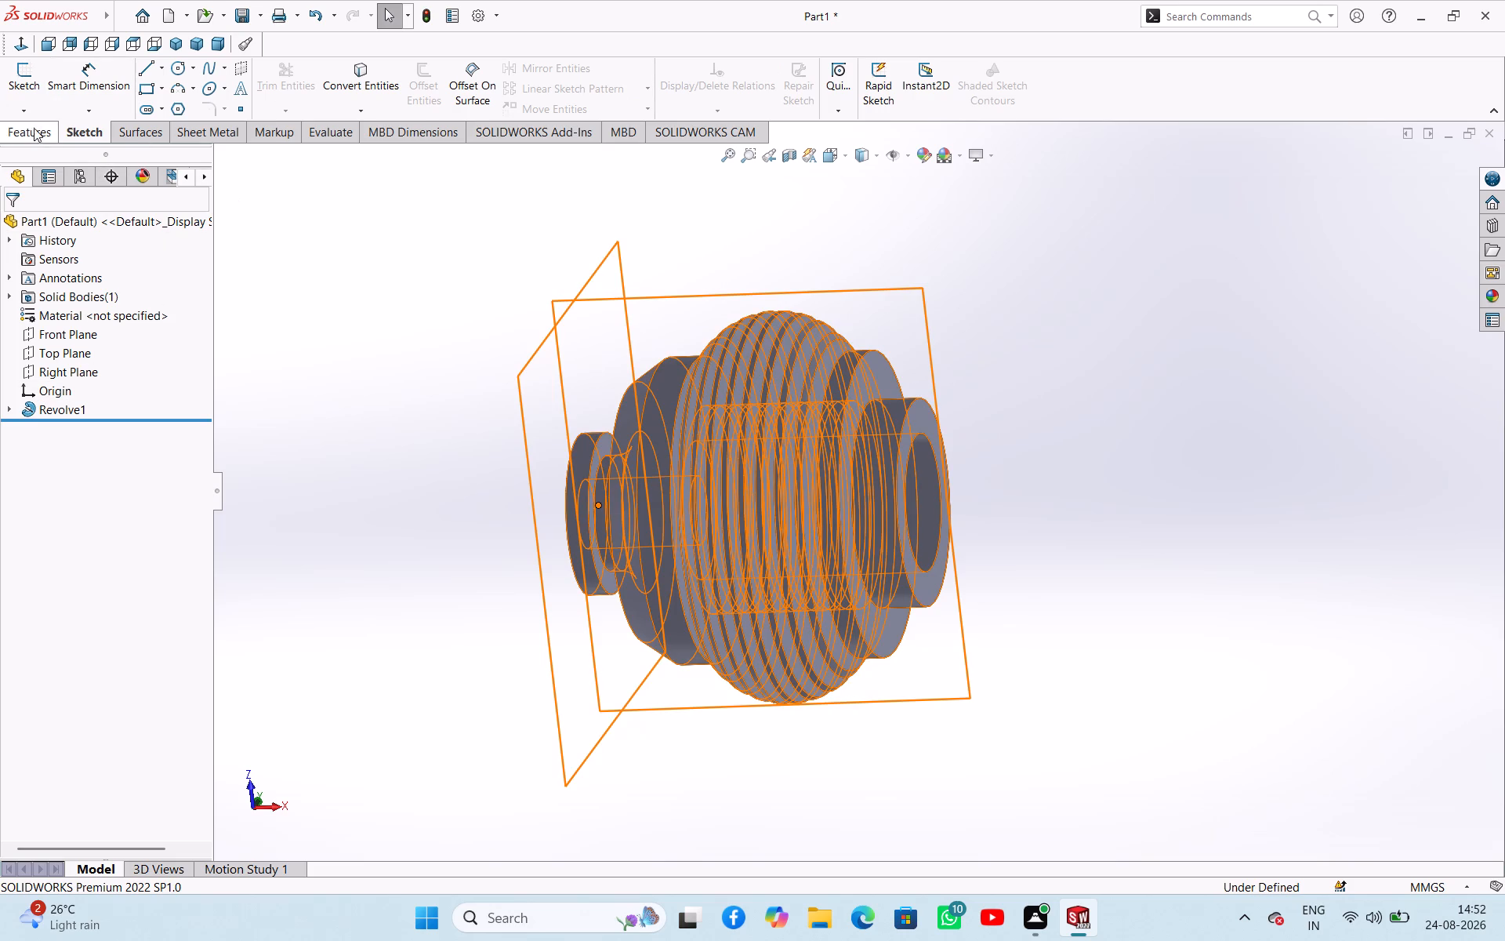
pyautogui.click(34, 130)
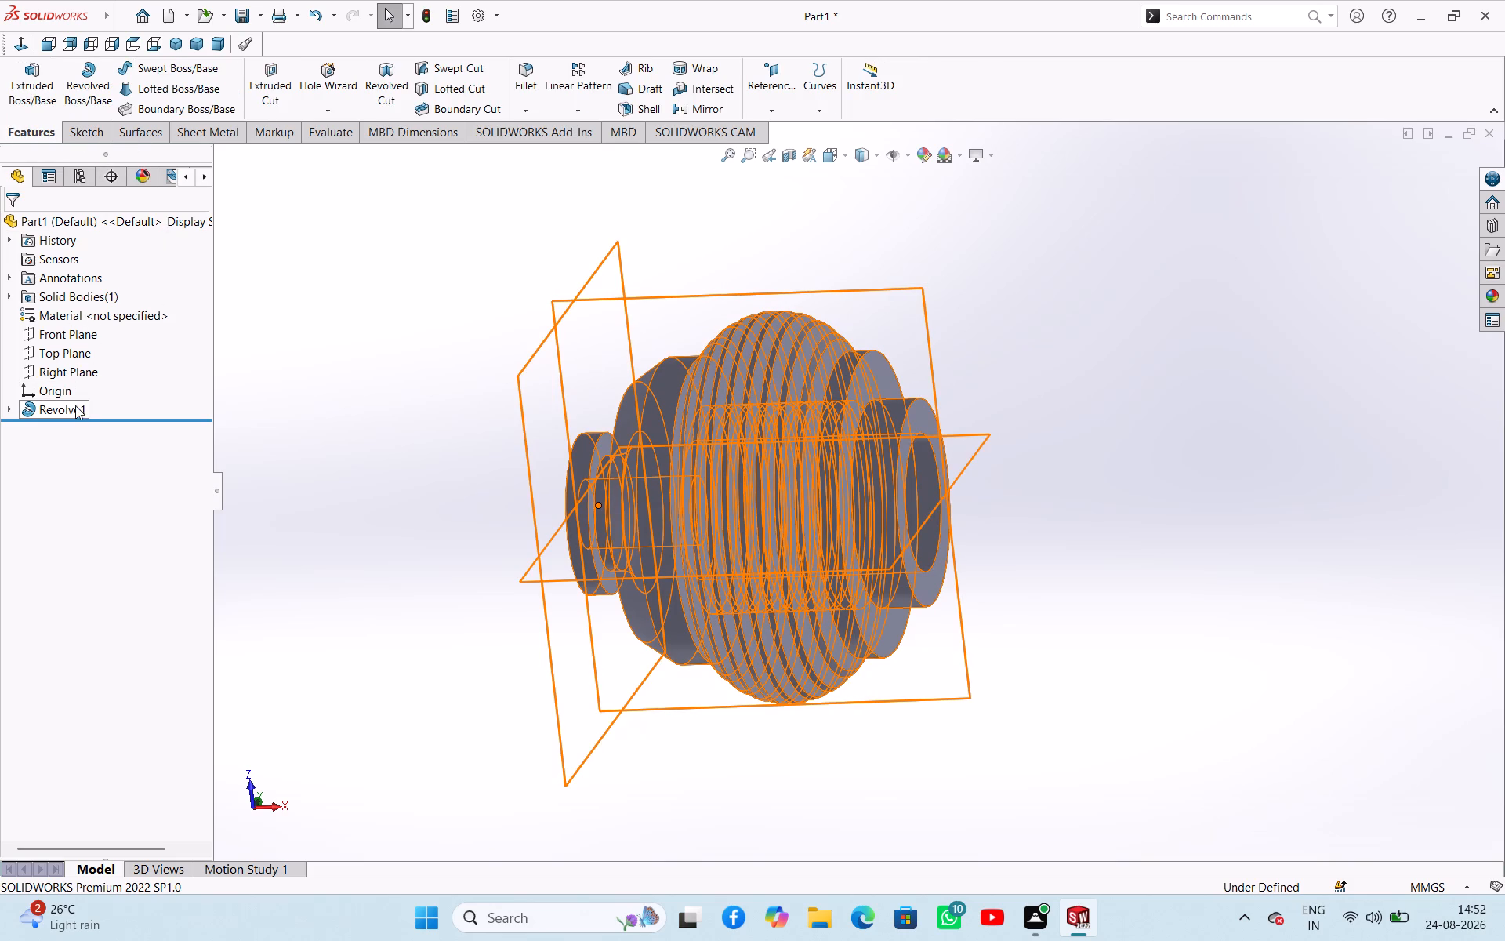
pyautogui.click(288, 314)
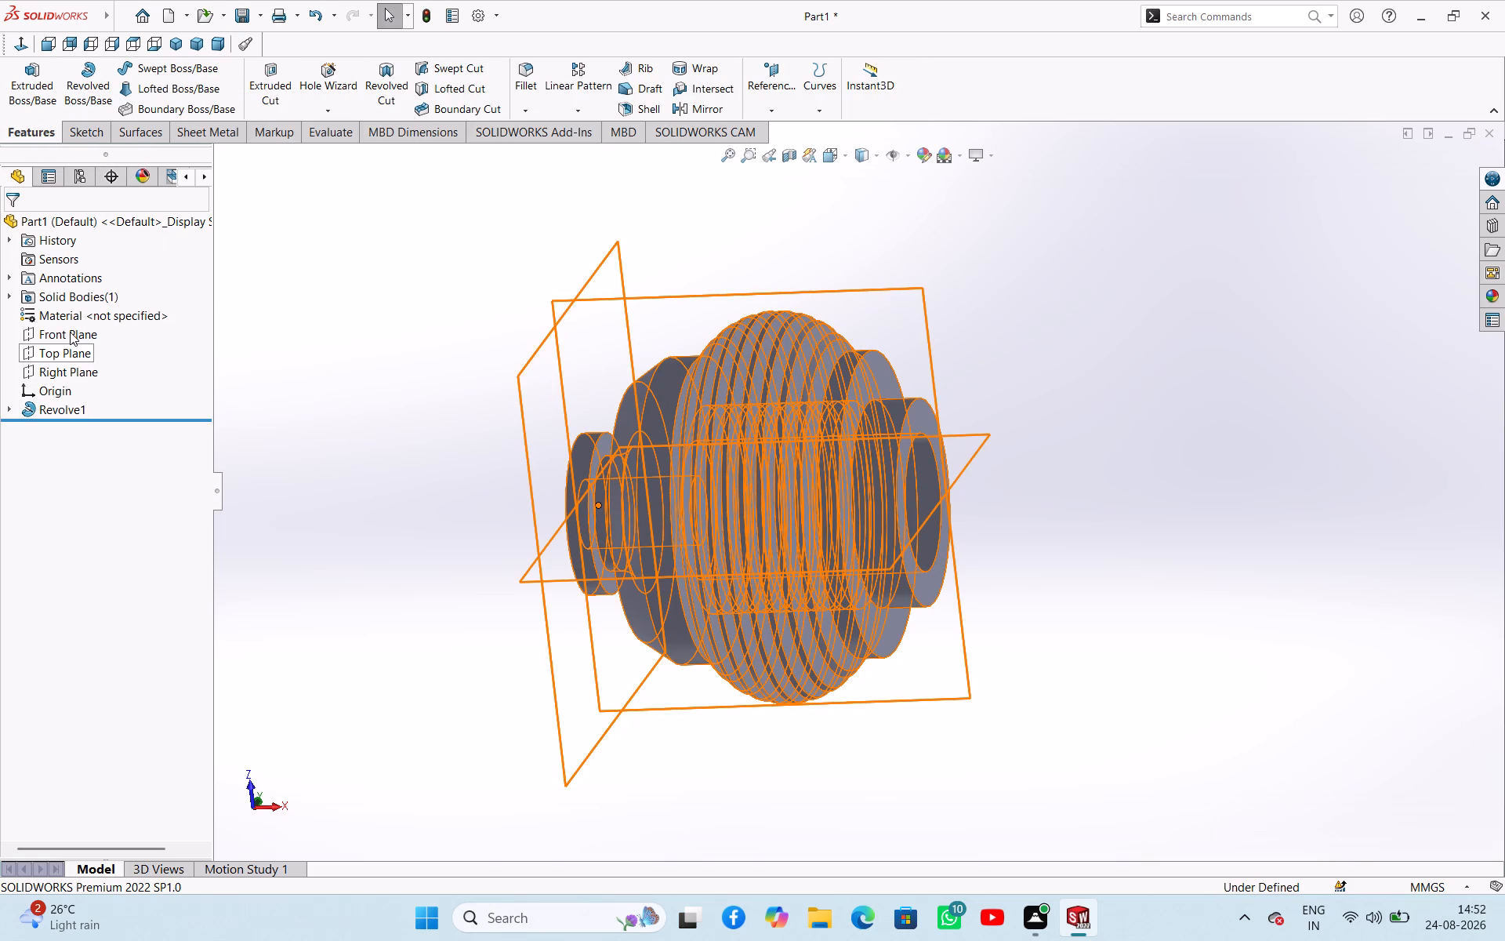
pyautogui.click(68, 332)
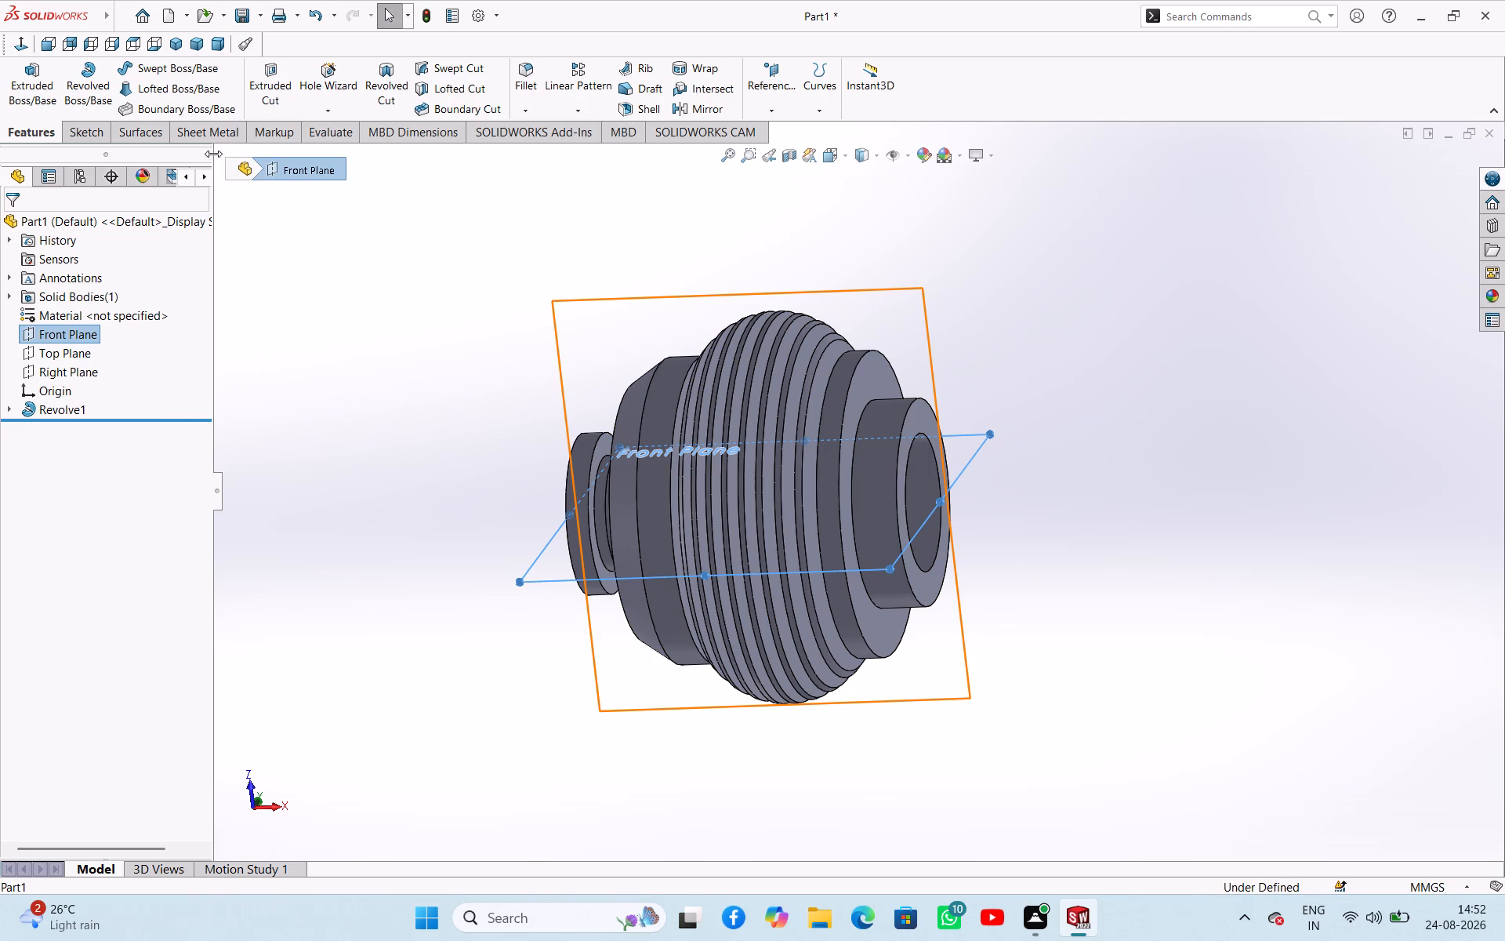
# Examine the whole part in the trimetric, front, back, left, right, top and bottom standard views, finishing in the isometric view.
pyautogui.click(175, 40)
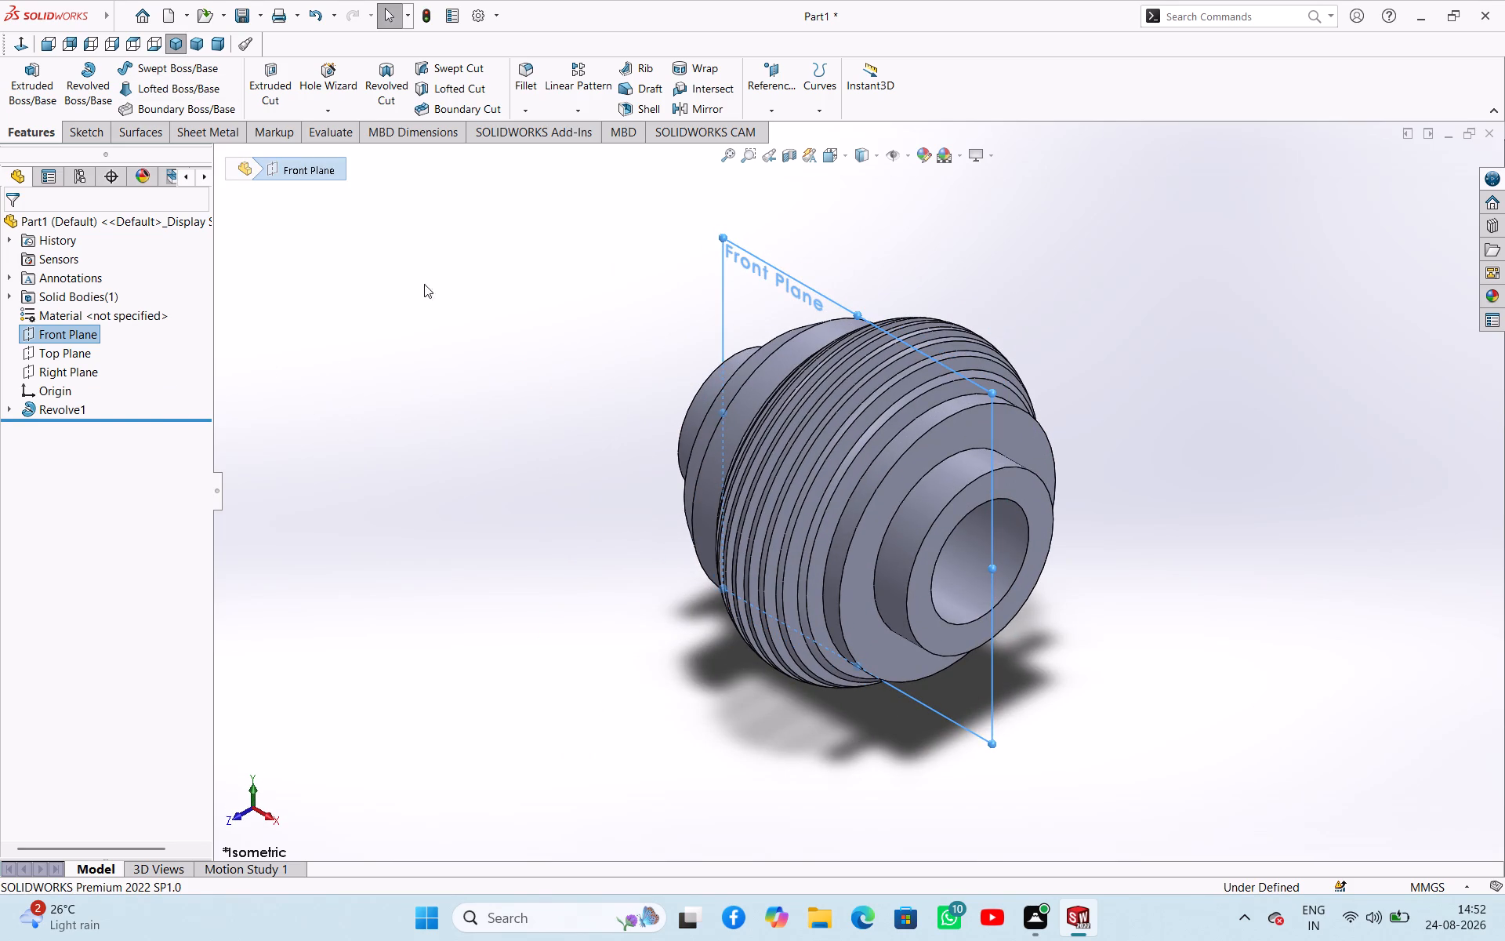
pyautogui.click(196, 43)
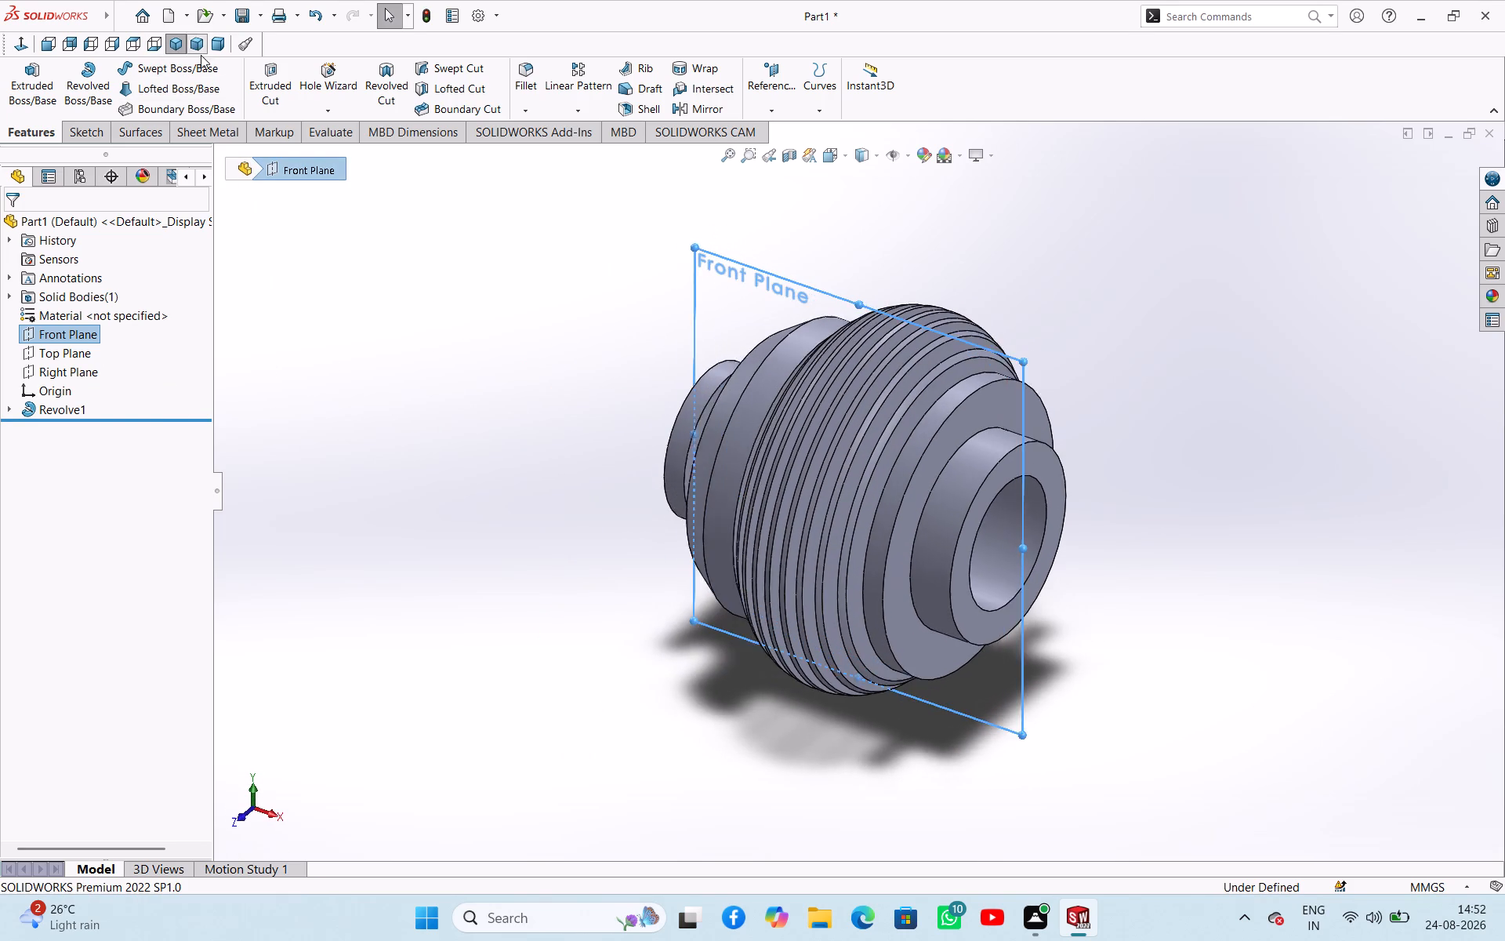
pyautogui.click(176, 45)
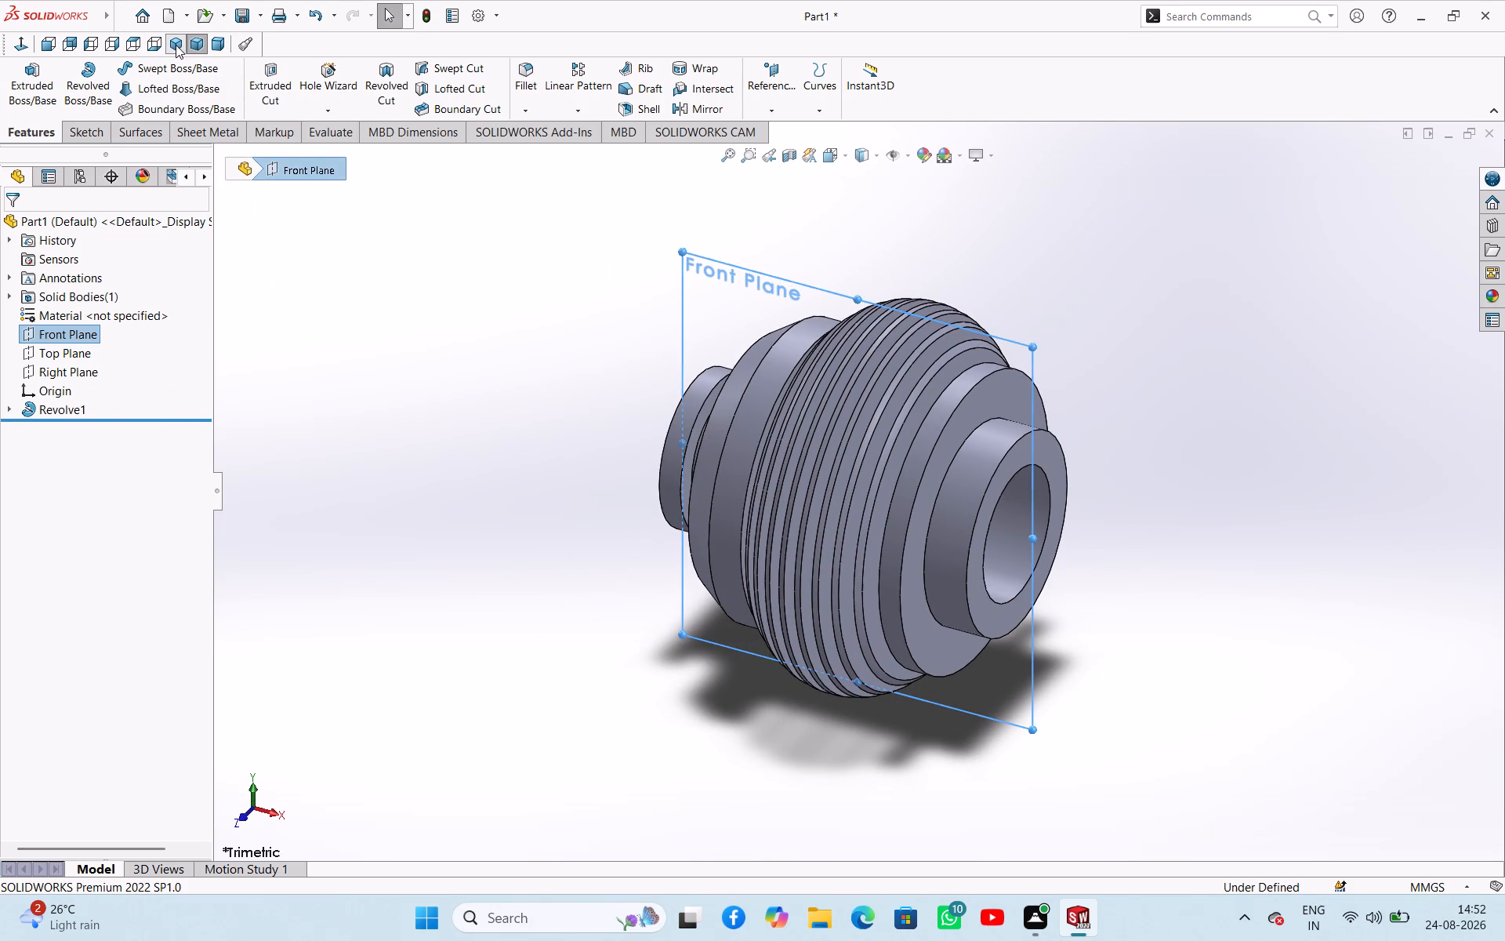
pyautogui.click(420, 304)
pyautogui.moveTo(425, 308); pyautogui.dragTo(600, 405, button='middle')
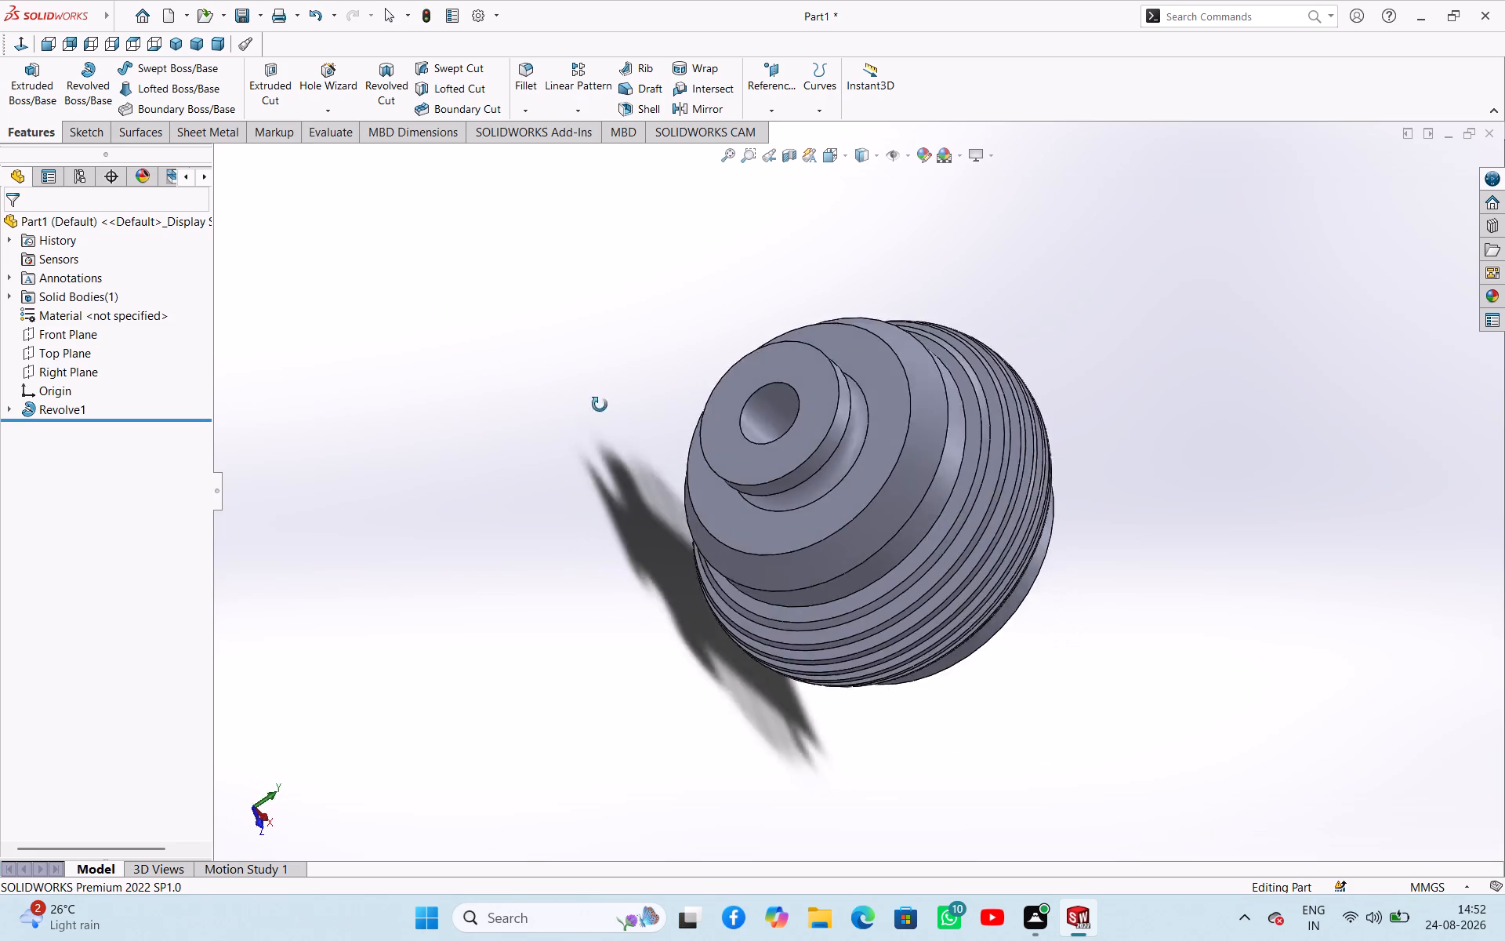
pyautogui.moveTo(600, 405); pyautogui.dragTo(651, 230, button='middle')
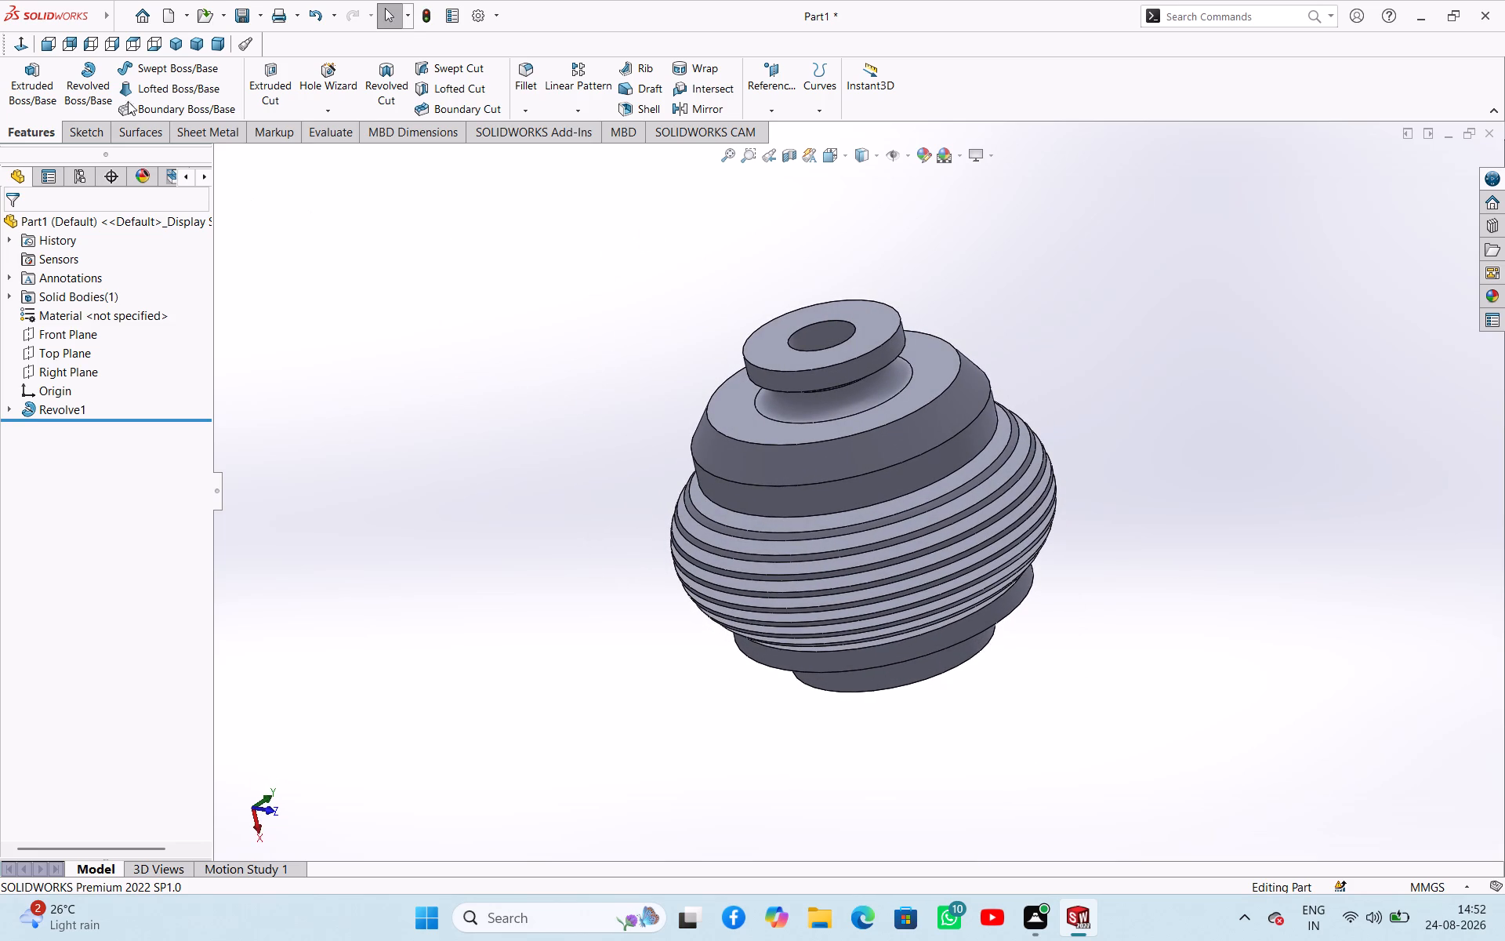
pyautogui.click(47, 50)
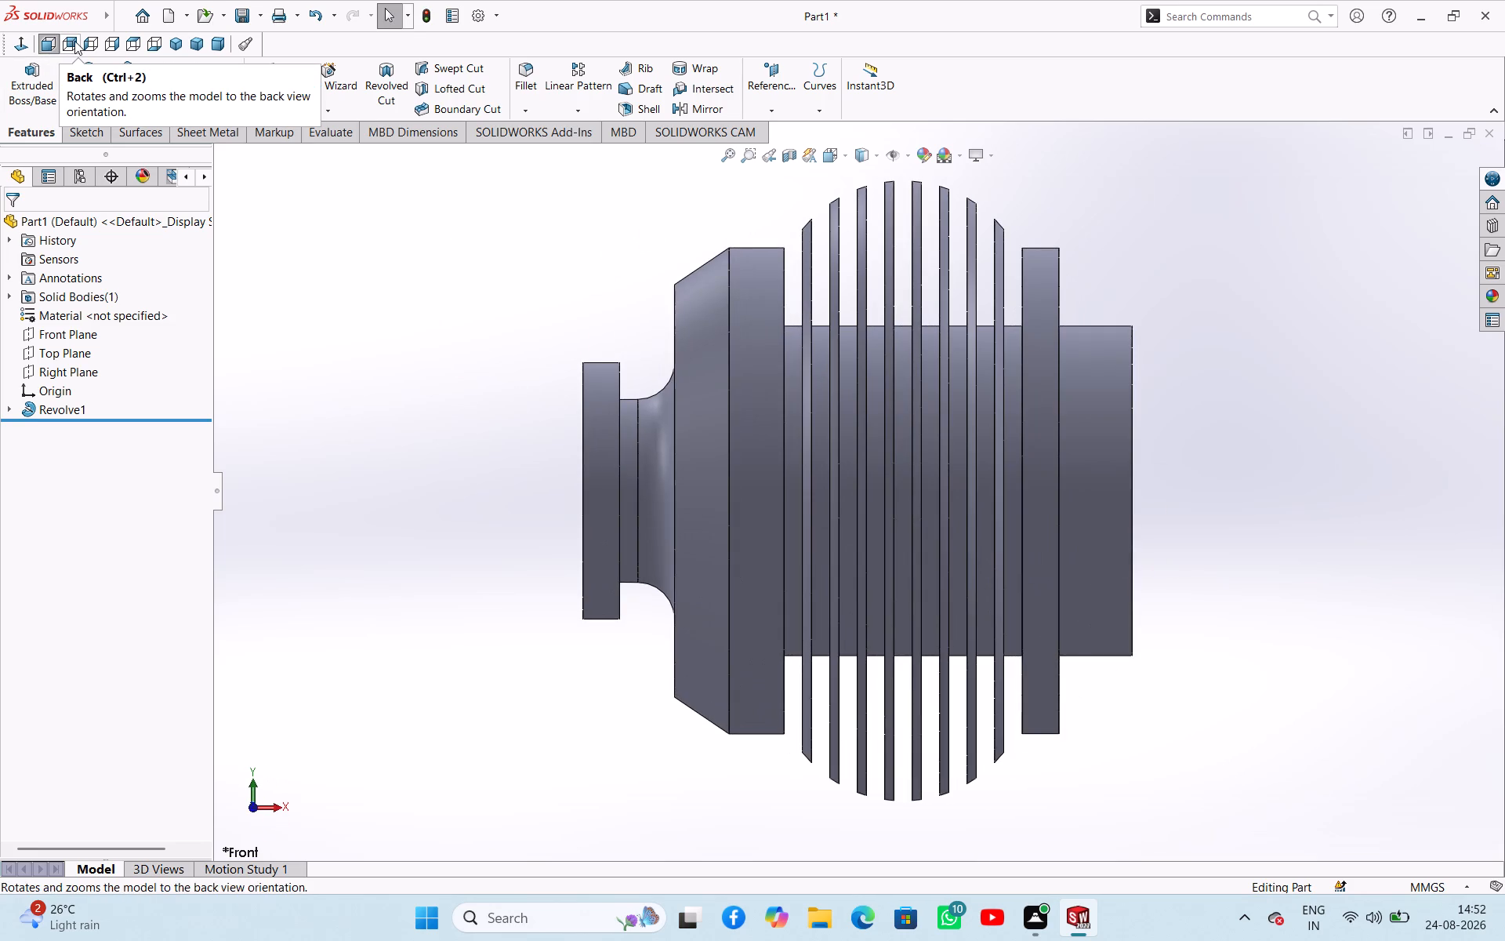
pyautogui.click(74, 40)
pyautogui.click(92, 42)
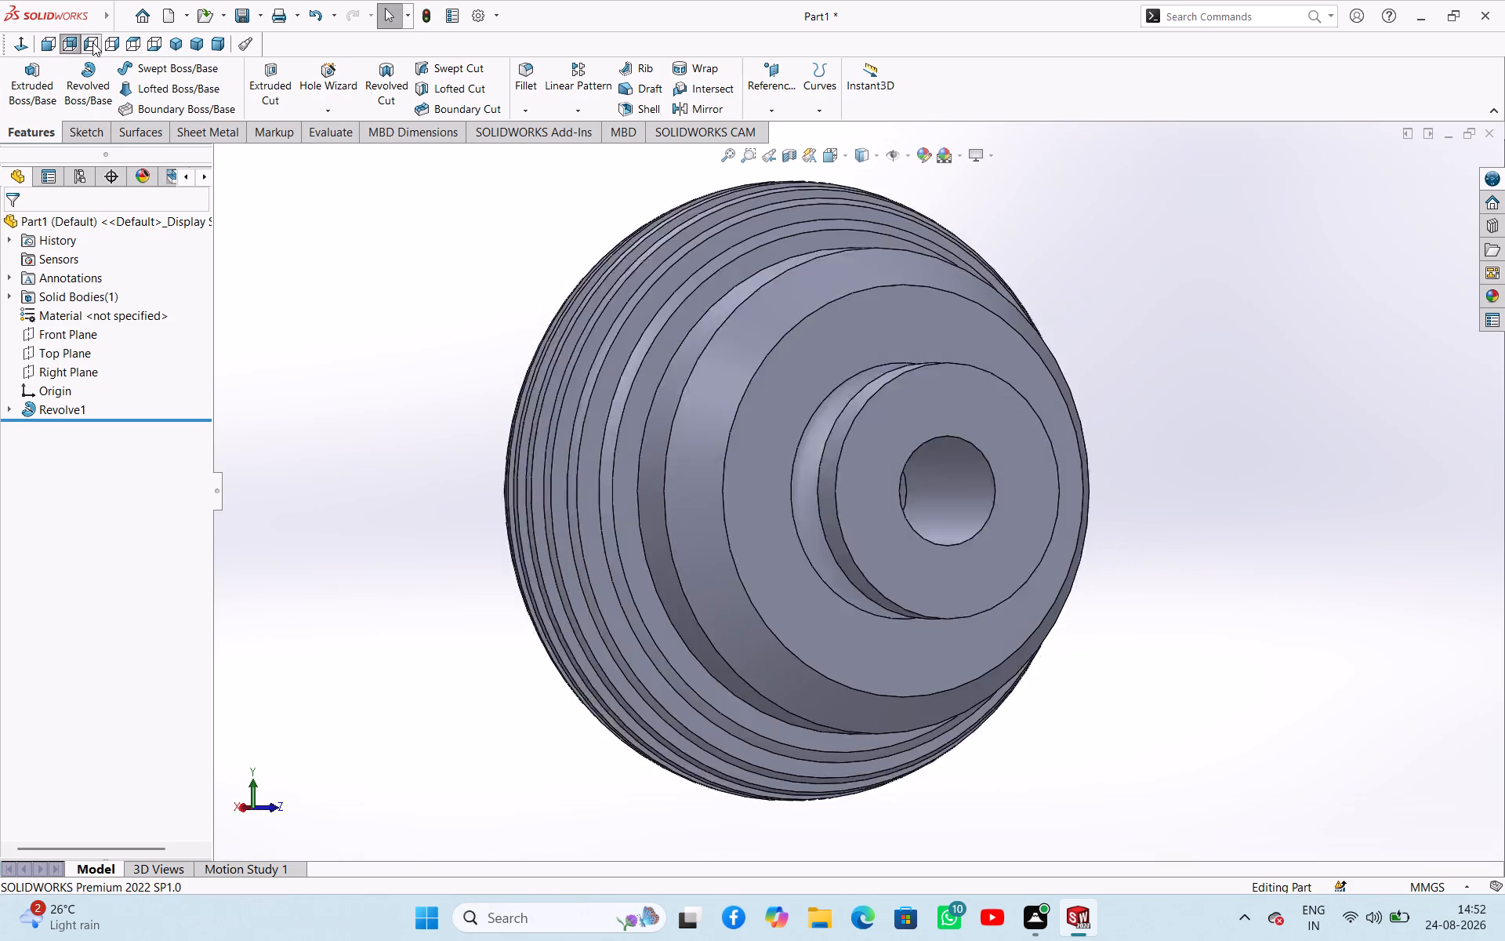
pyautogui.click(114, 42)
pyautogui.click(124, 45)
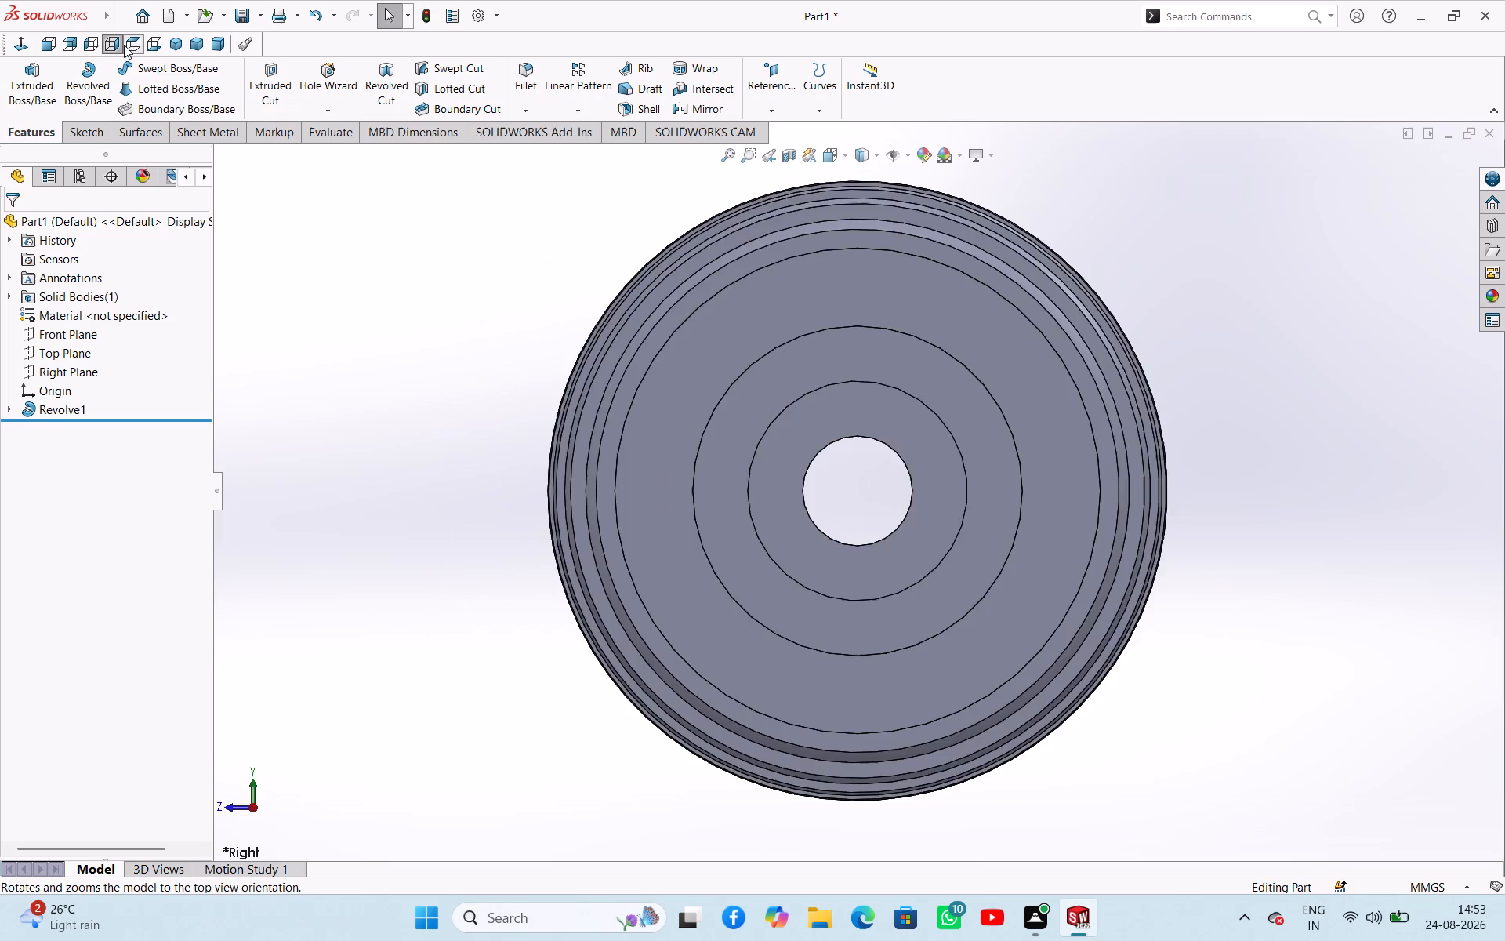
pyautogui.click(158, 50)
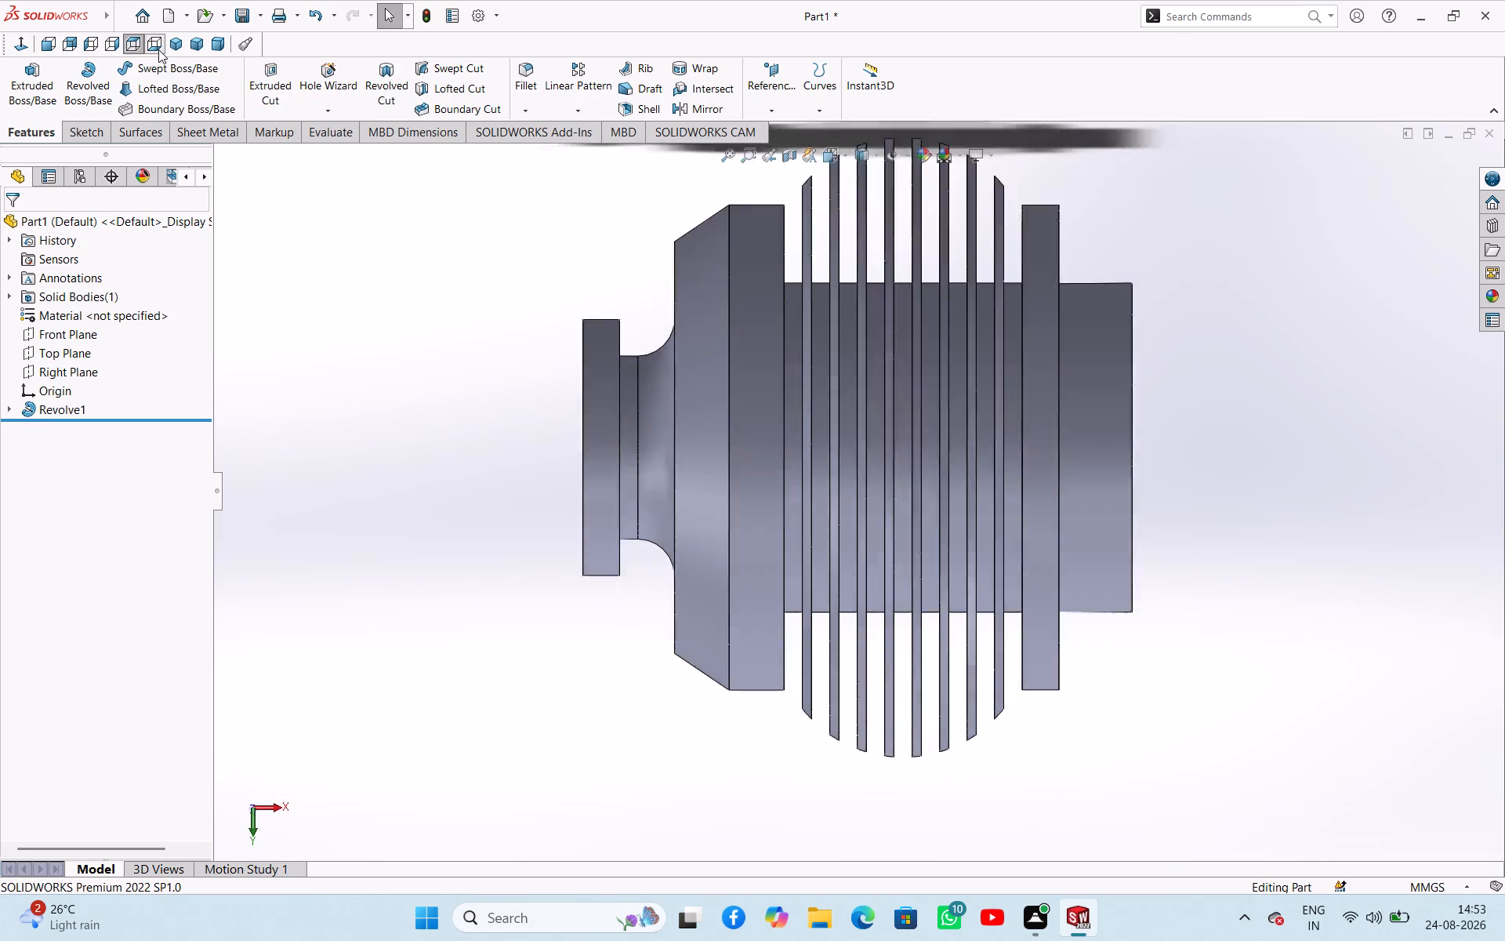
pyautogui.click(172, 49)
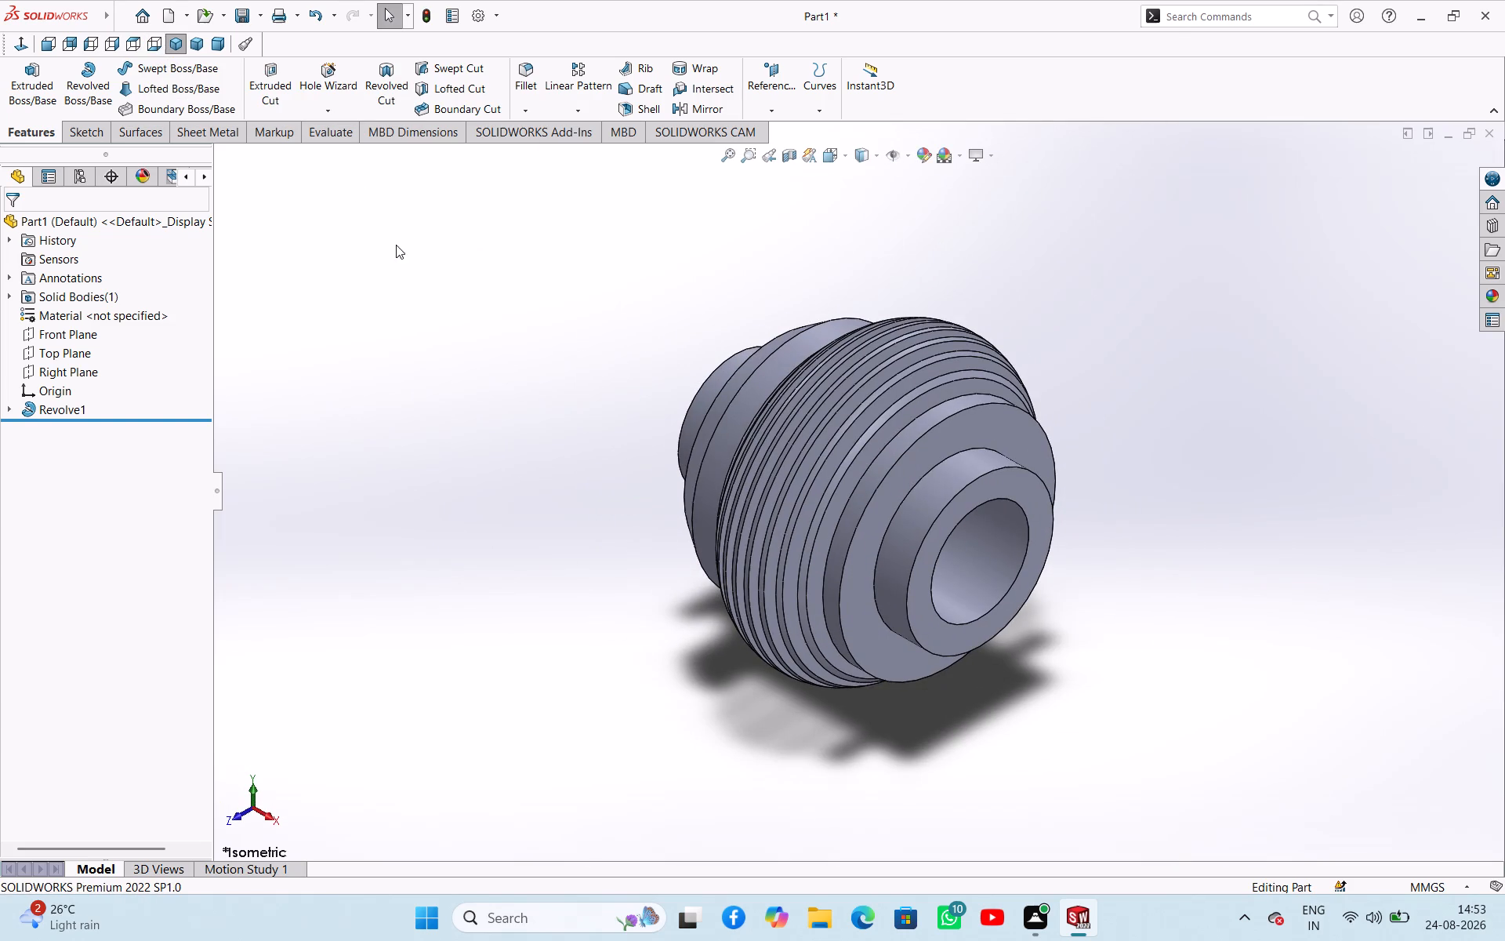
# Start a sketch on the Front Plane and draw a circle about 33 mm in diameter over the fins.
pyautogui.click(415, 328)
pyautogui.moveTo(406, 340); pyautogui.dragTo(517, 401, button='middle')
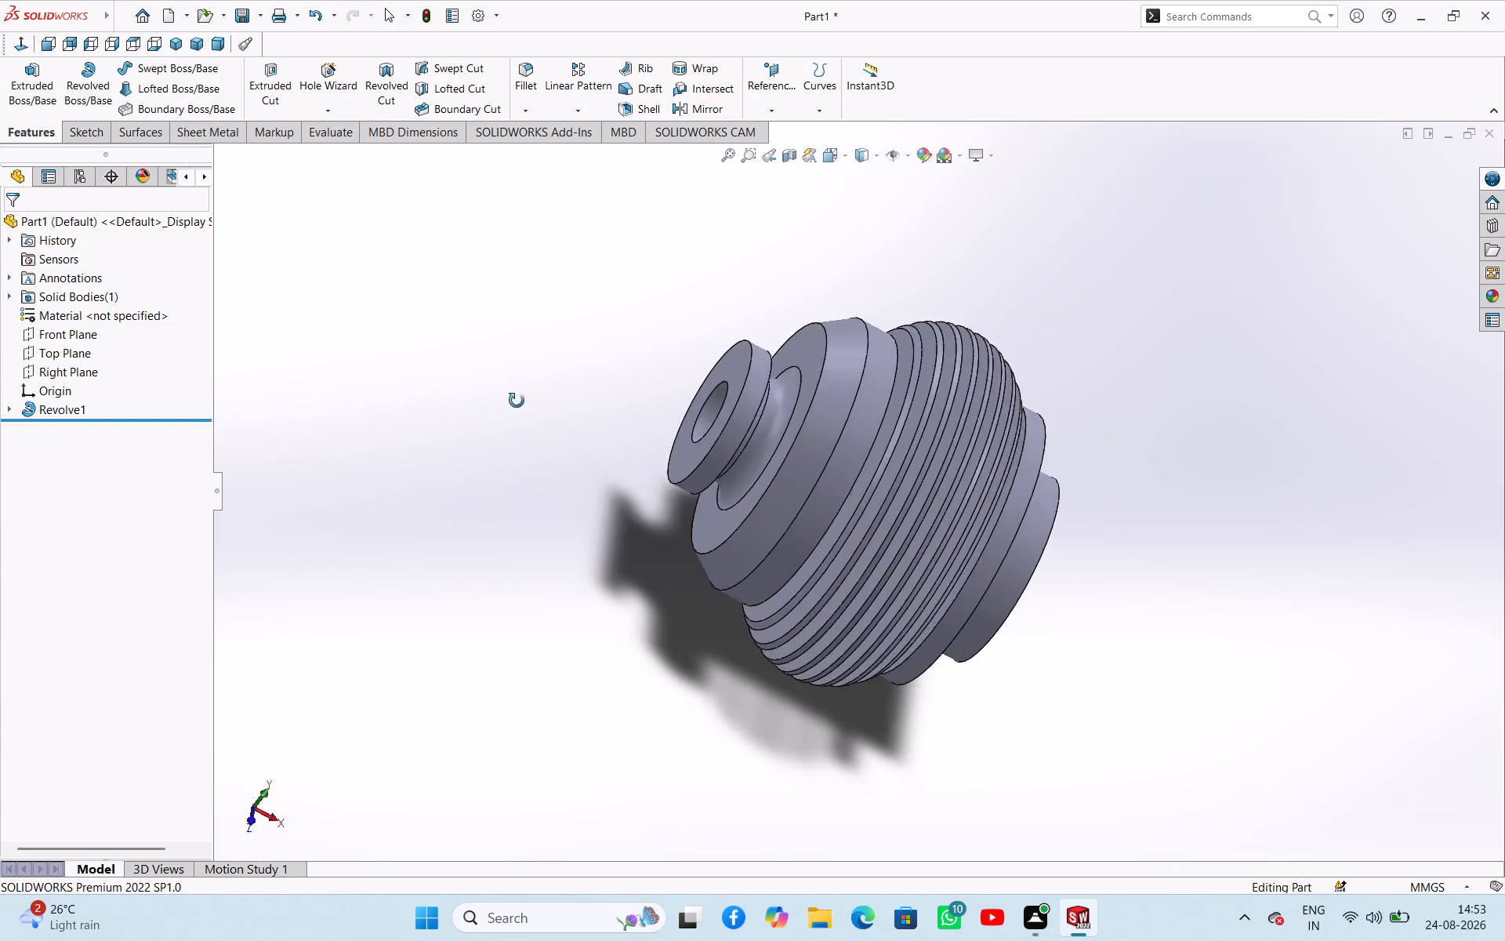
pyautogui.moveTo(517, 401); pyautogui.dragTo(558, 263, button='middle')
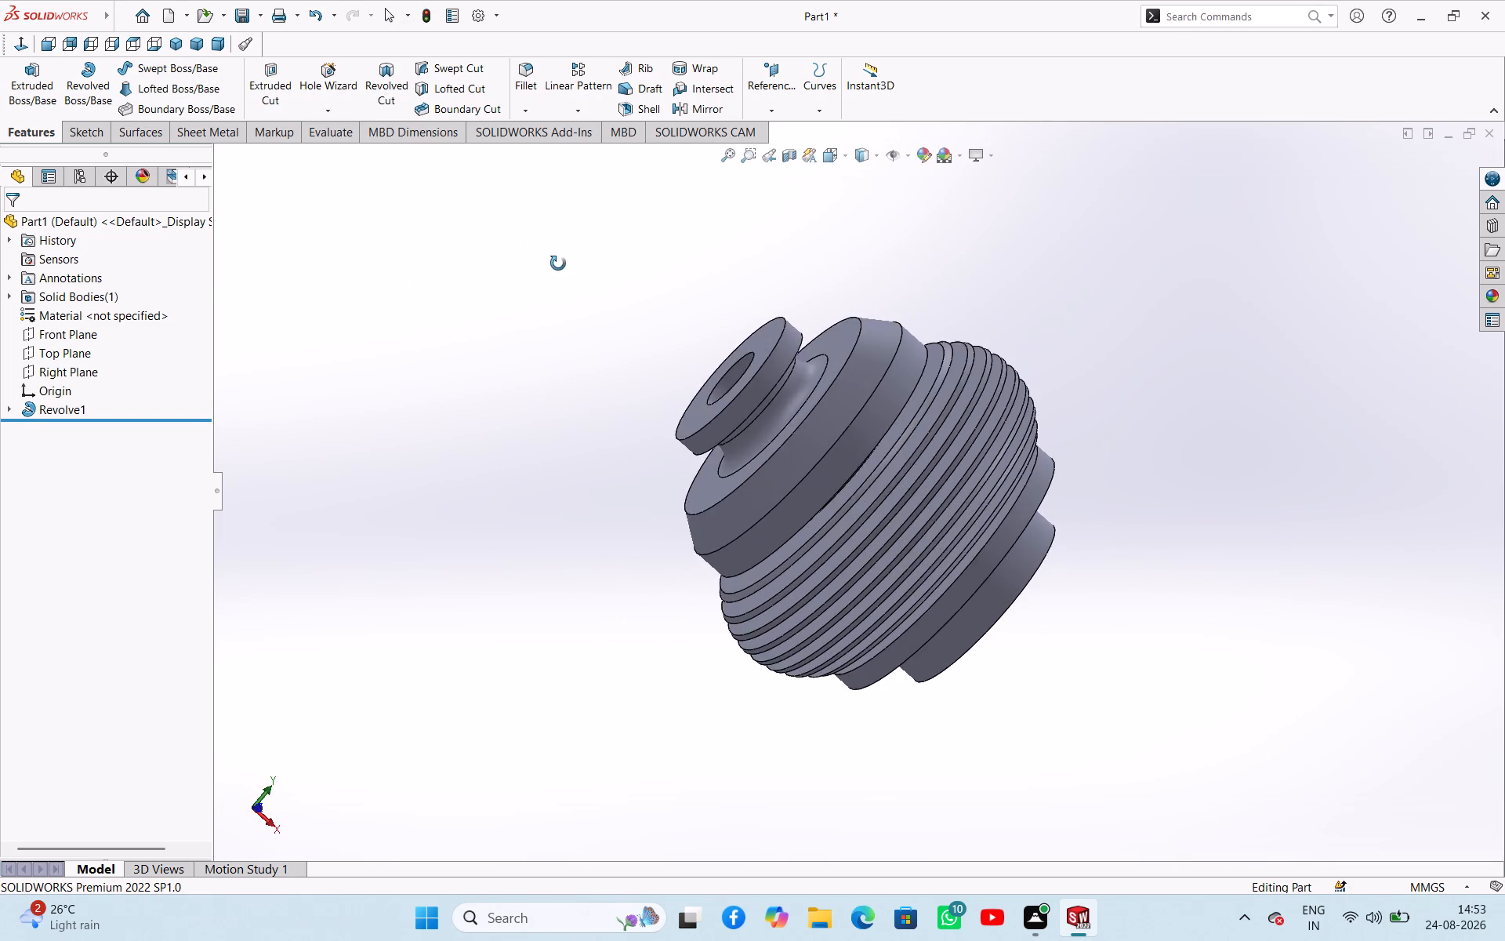
pyautogui.moveTo(558, 263); pyautogui.dragTo(510, 263, button='middle')
pyautogui.scroll(1, 510, 263)
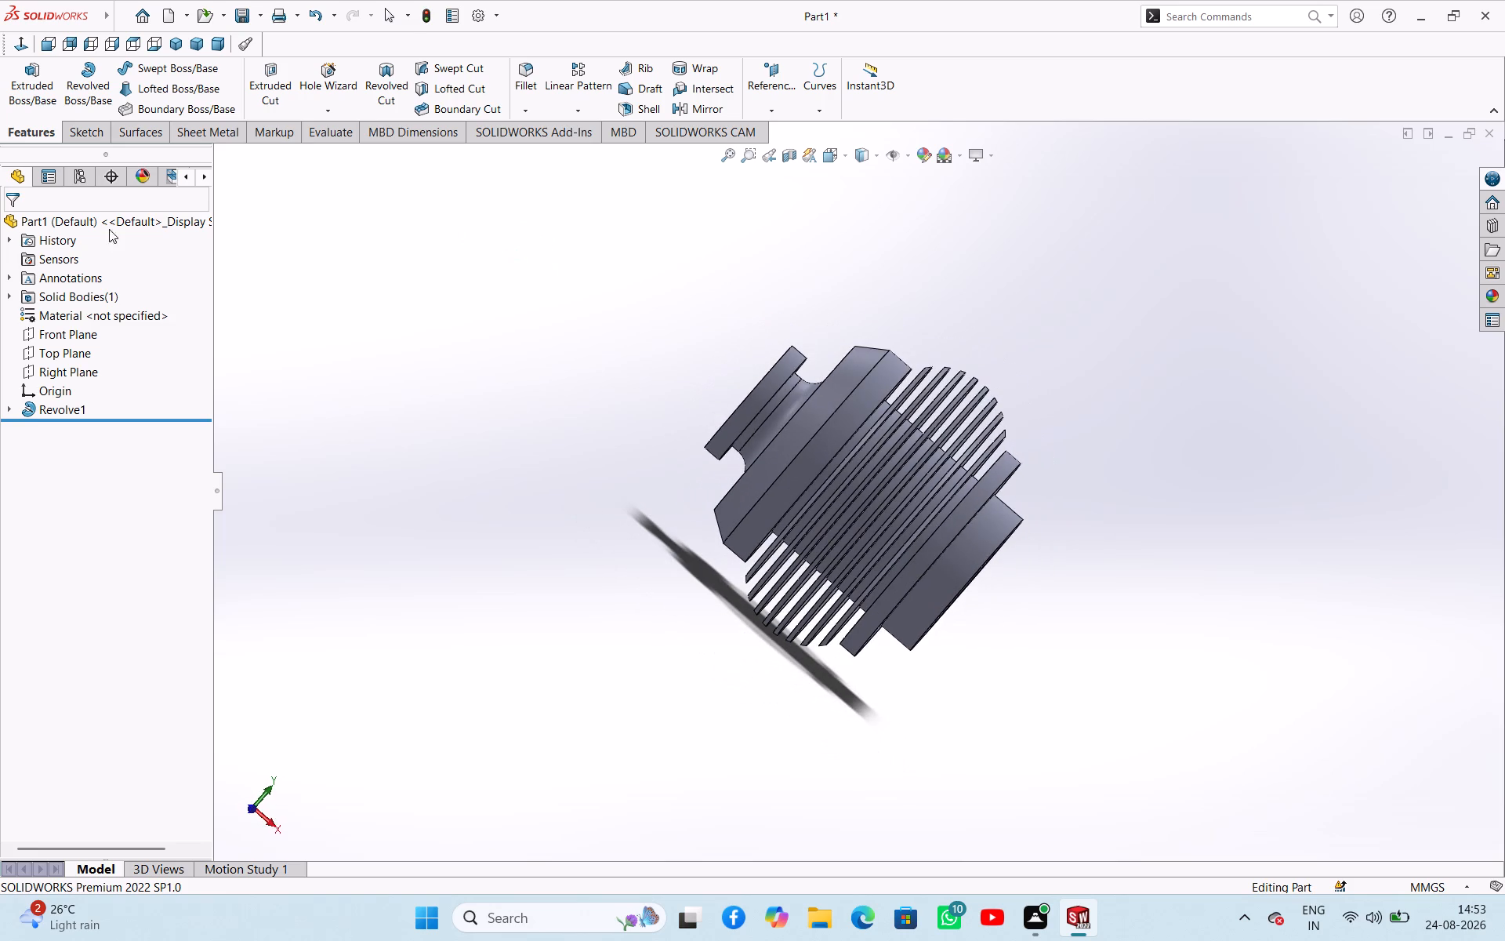
pyautogui.click(62, 340)
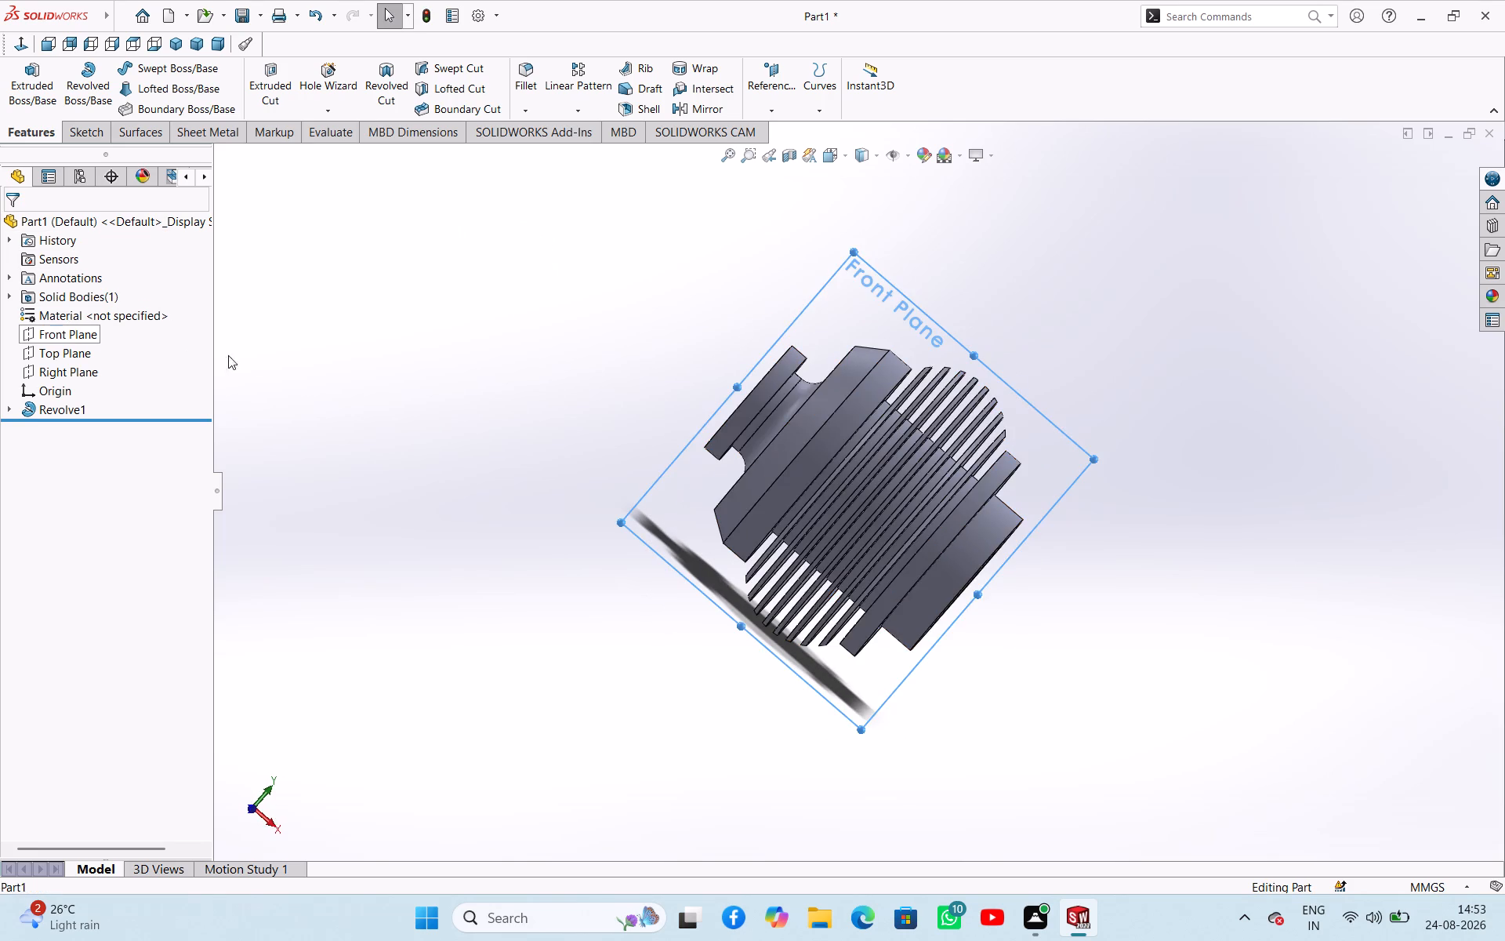
pyautogui.moveTo(368, 327); pyautogui.dragTo(419, 393, button='middle')
pyautogui.click(292, 297)
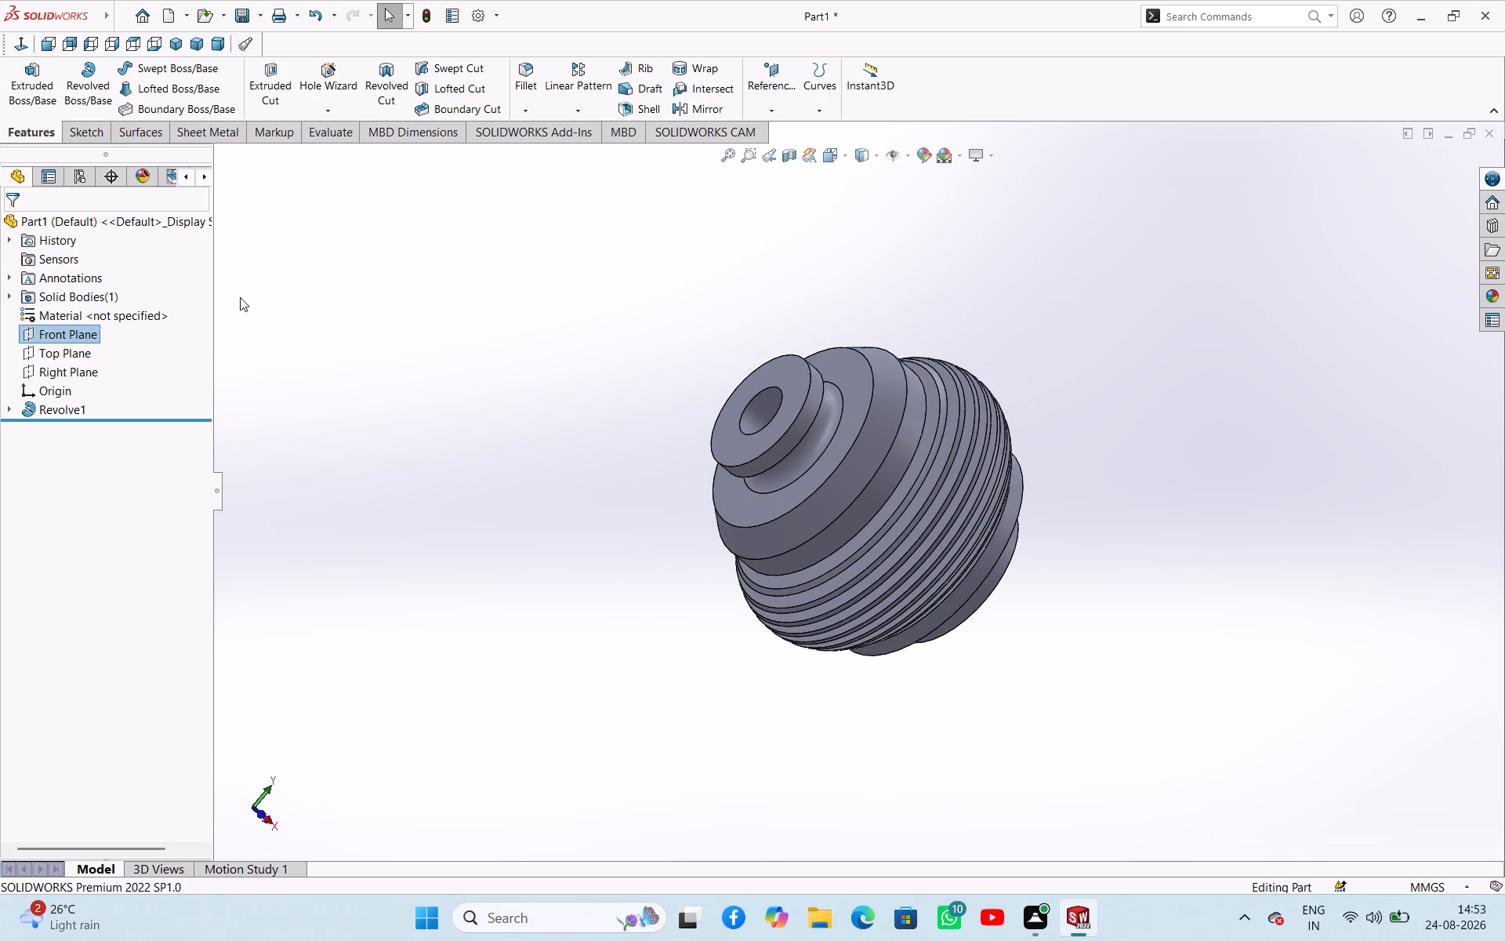
pyautogui.click(94, 340)
pyautogui.click(115, 319)
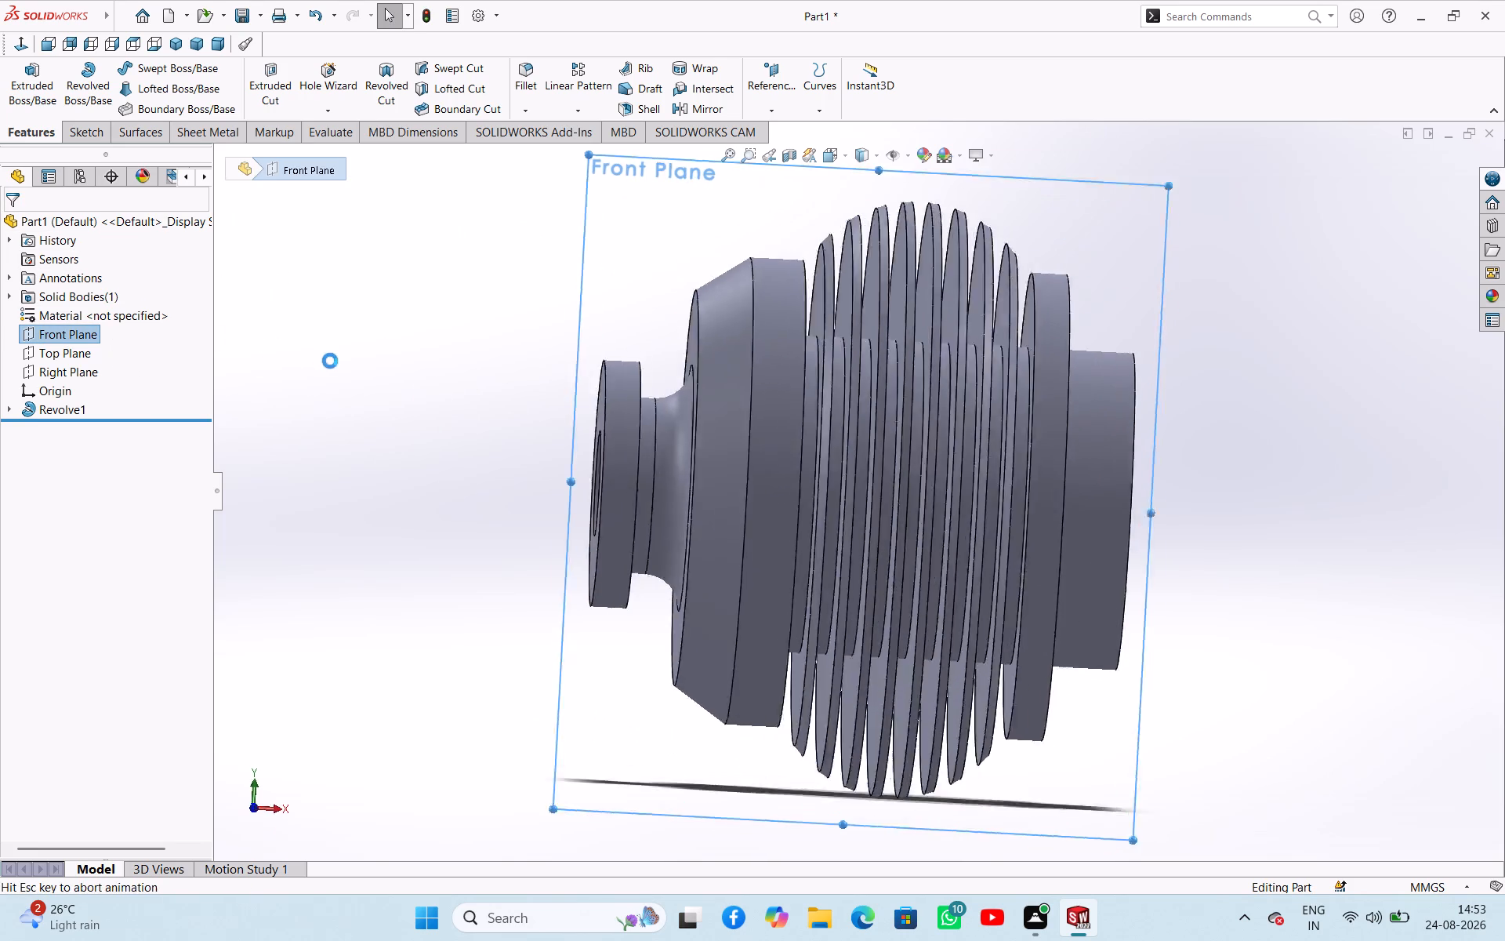
pyautogui.click(181, 71)
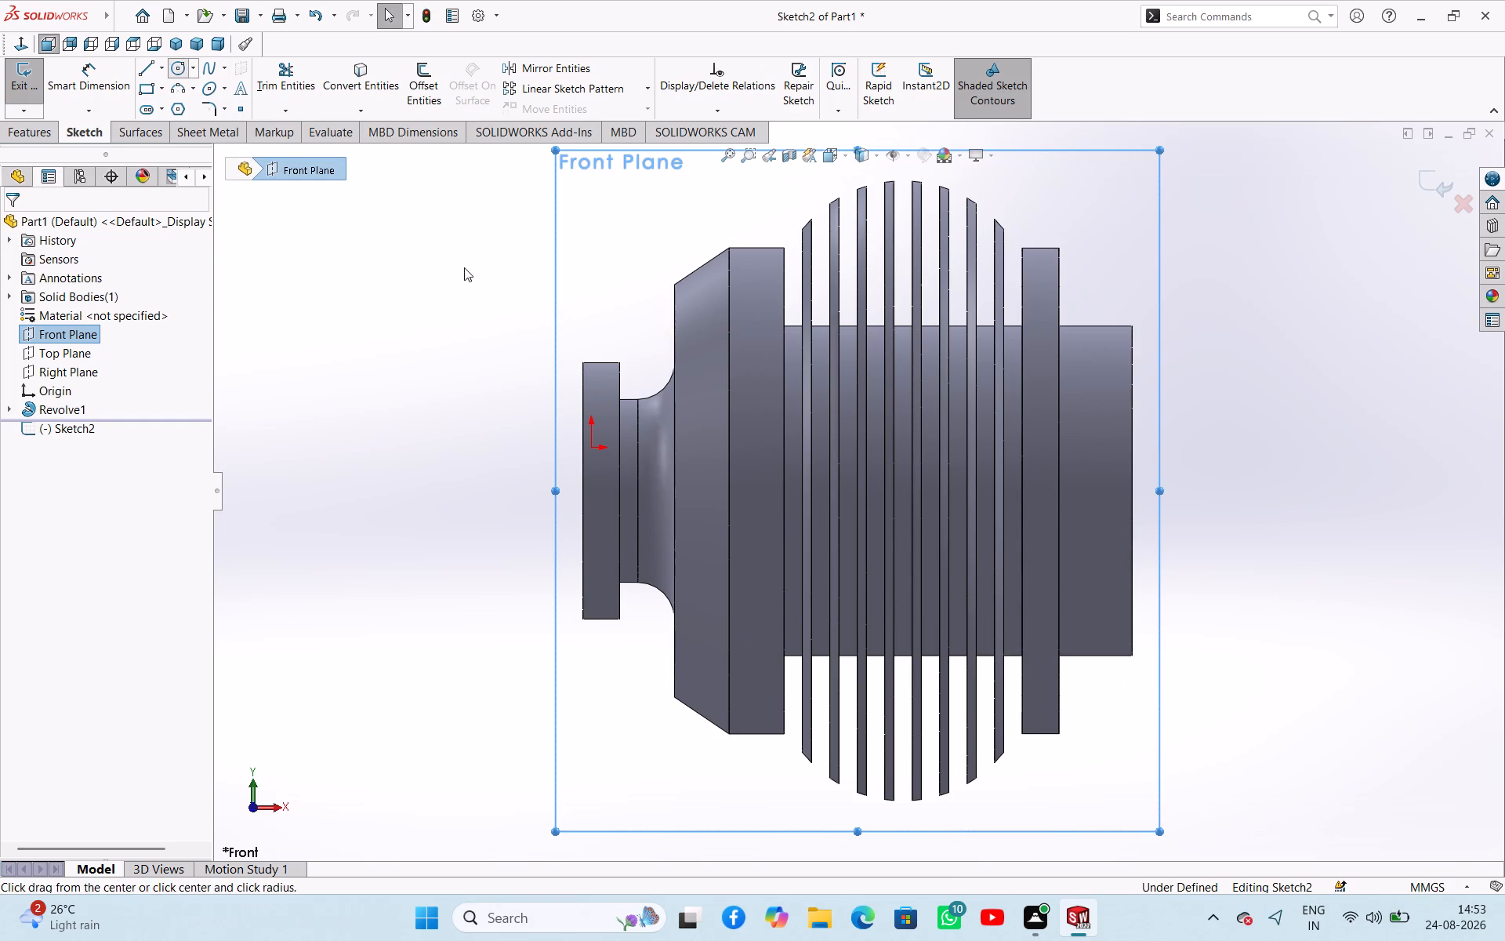
pyautogui.click(901, 365)
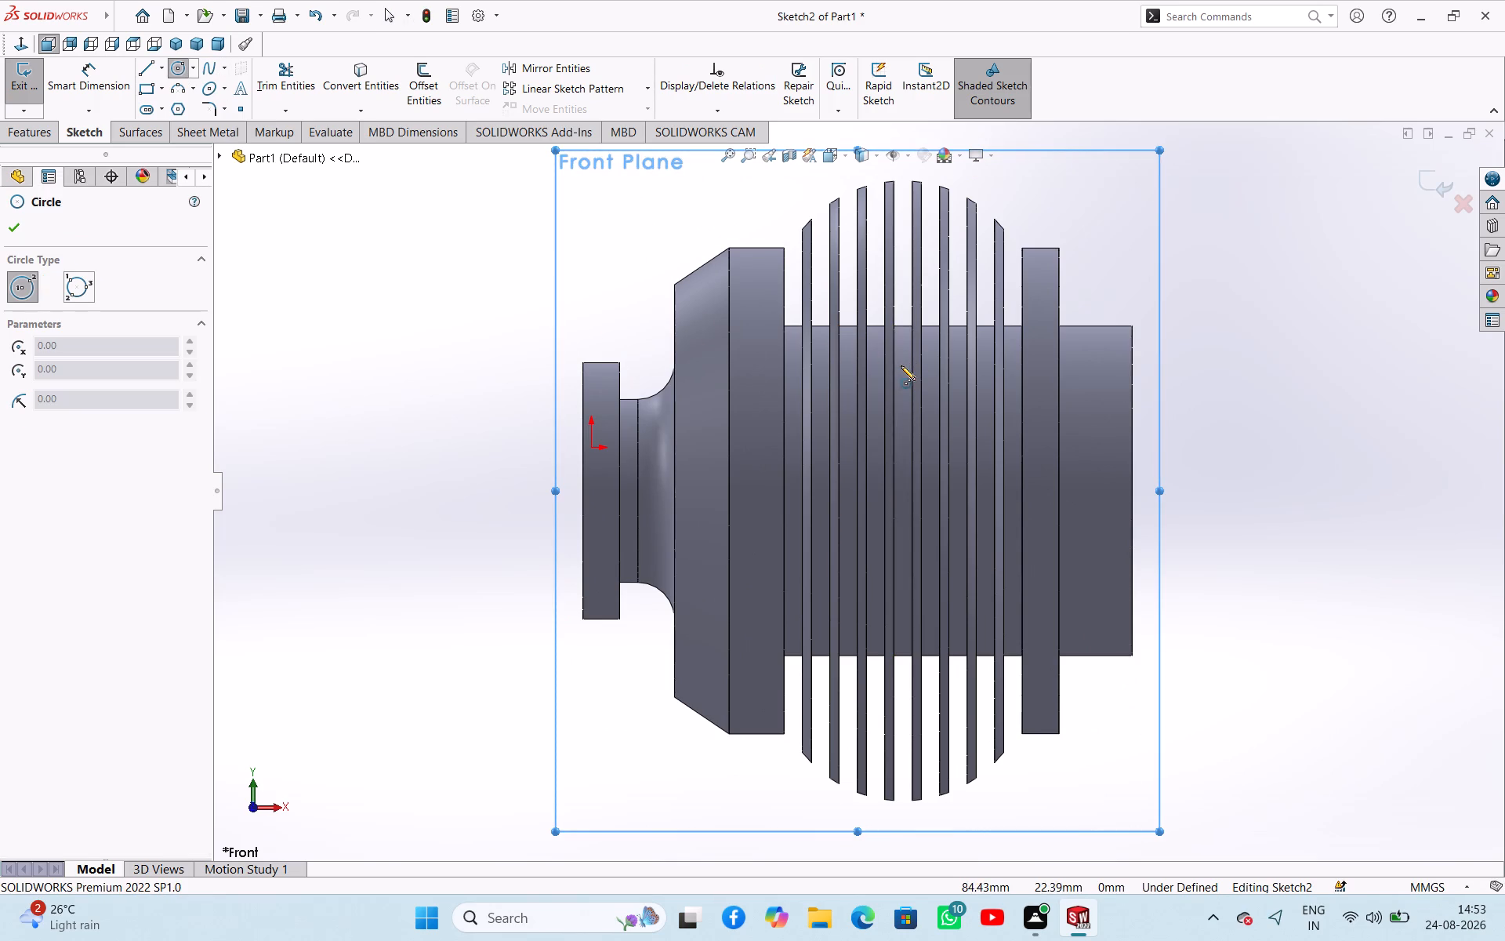
pyautogui.click(845, 387)
pyautogui.rightClick(533, 285)
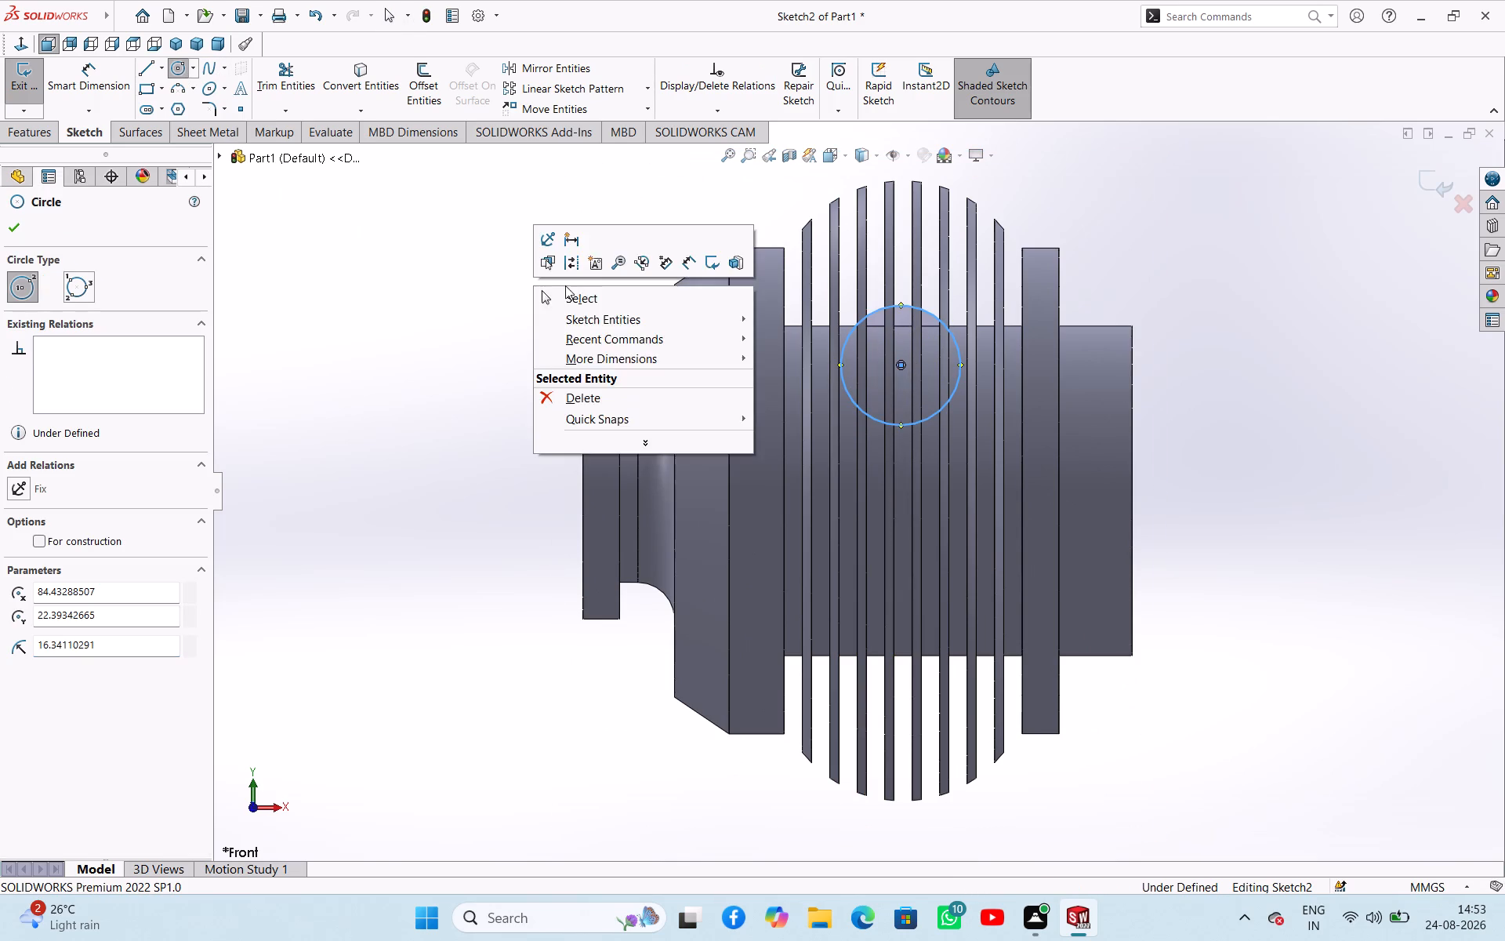
pyautogui.click(565, 285)
# Dimension the circle's diameter to 15 mm.
pyautogui.moveTo(539, 333); pyautogui.dragTo(510, 213, button='right')
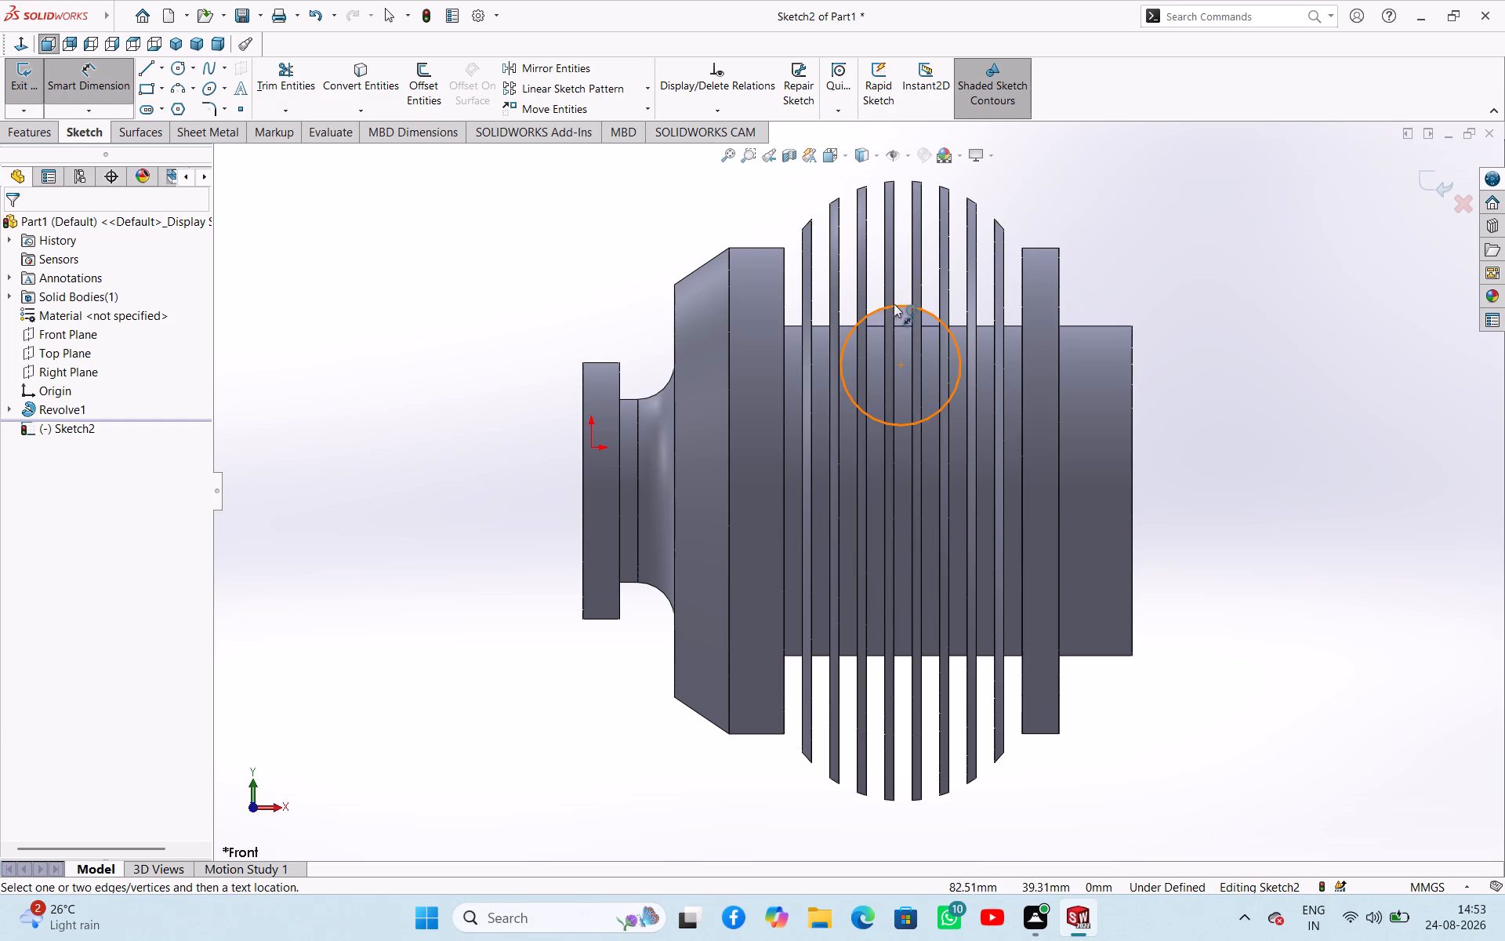
pyautogui.click(878, 312)
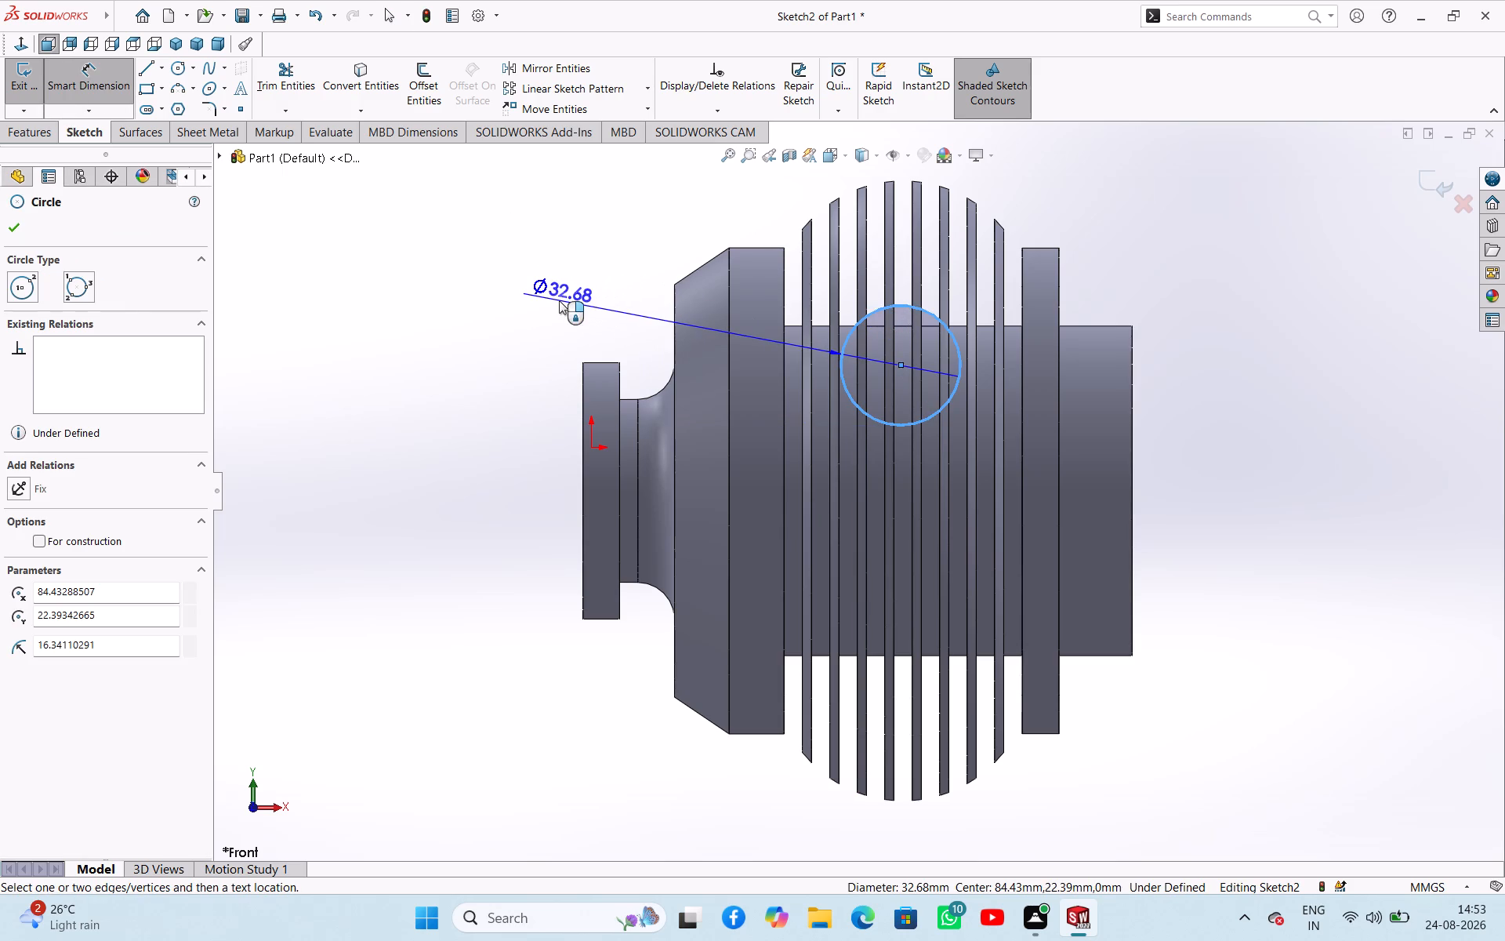
pyautogui.click(559, 300)
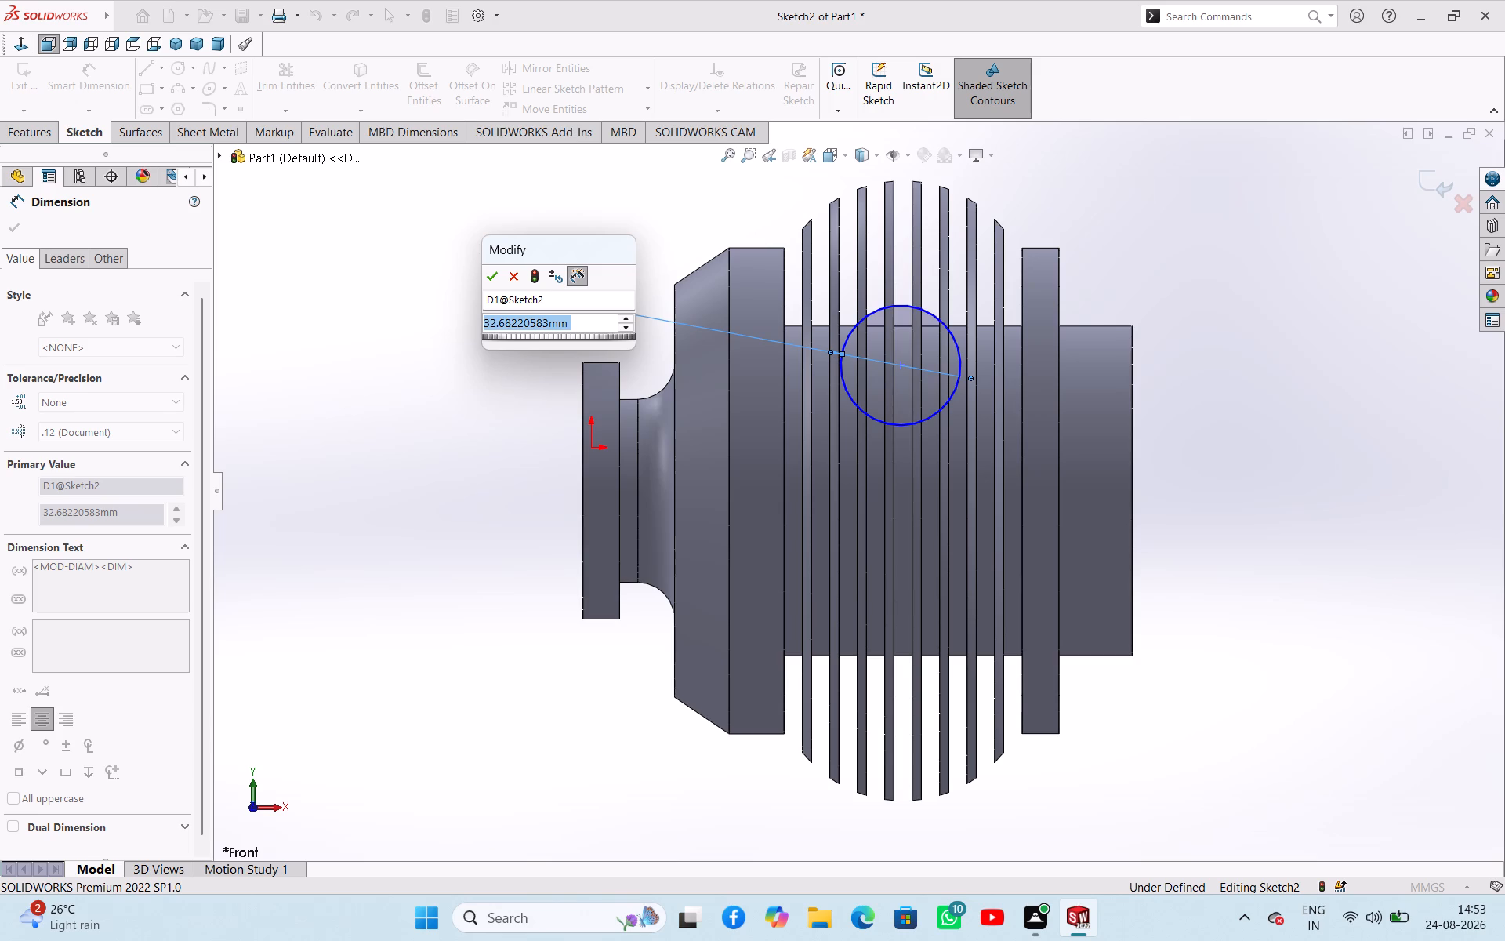
pyautogui.press('1')
pyautogui.press('5')
pyautogui.press('Return')
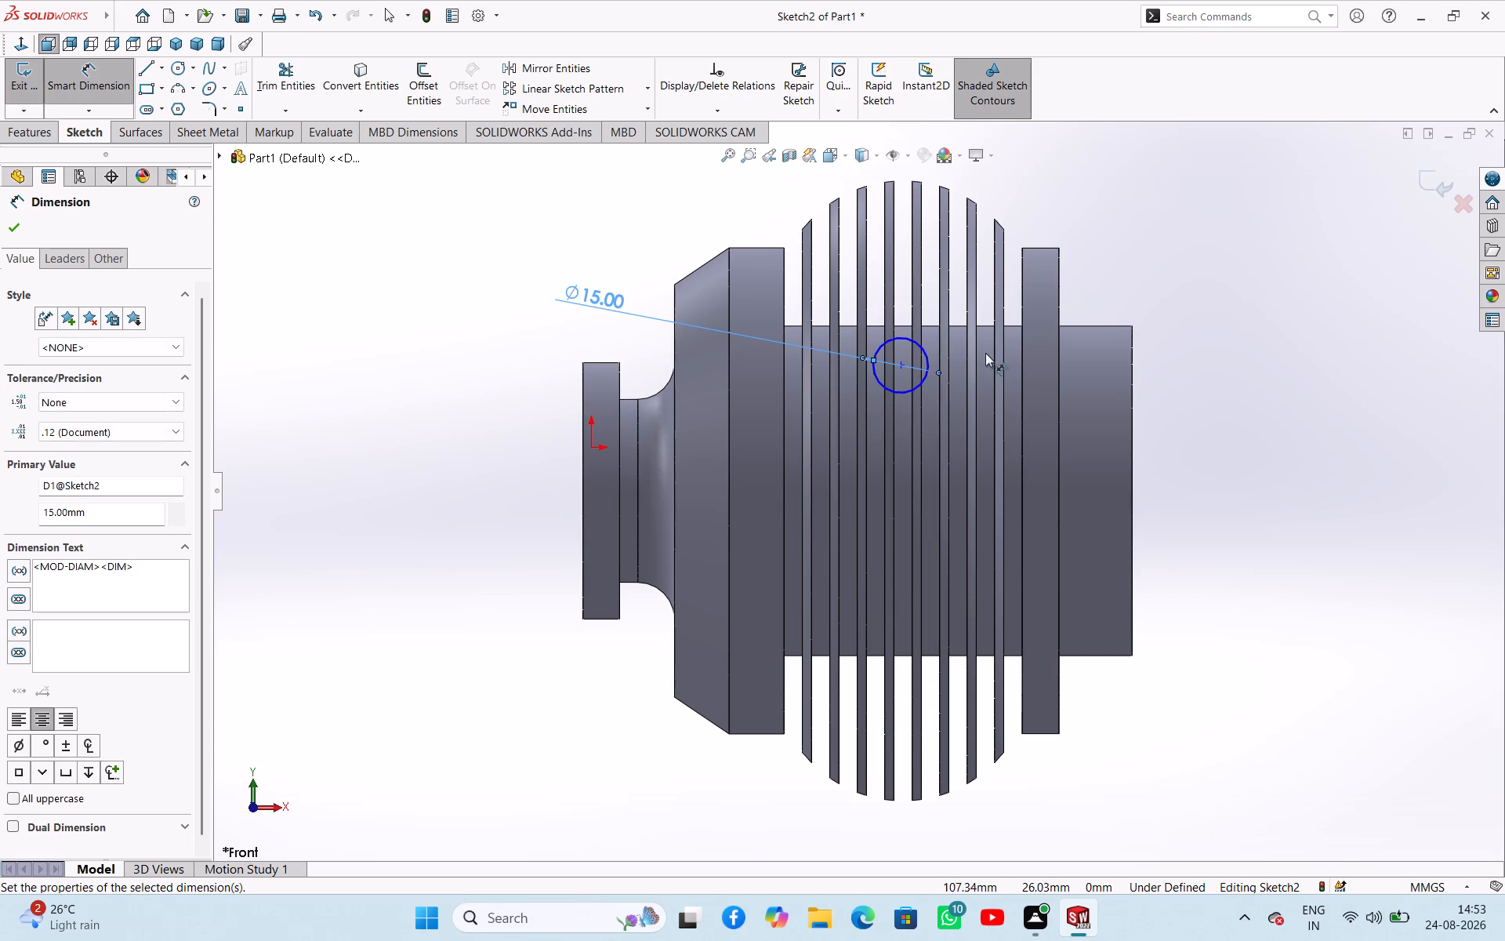
# Dimension the circle's centre to the part's central axis with a distance of 0 mm.
pyautogui.scroll(-5, 863, 333)
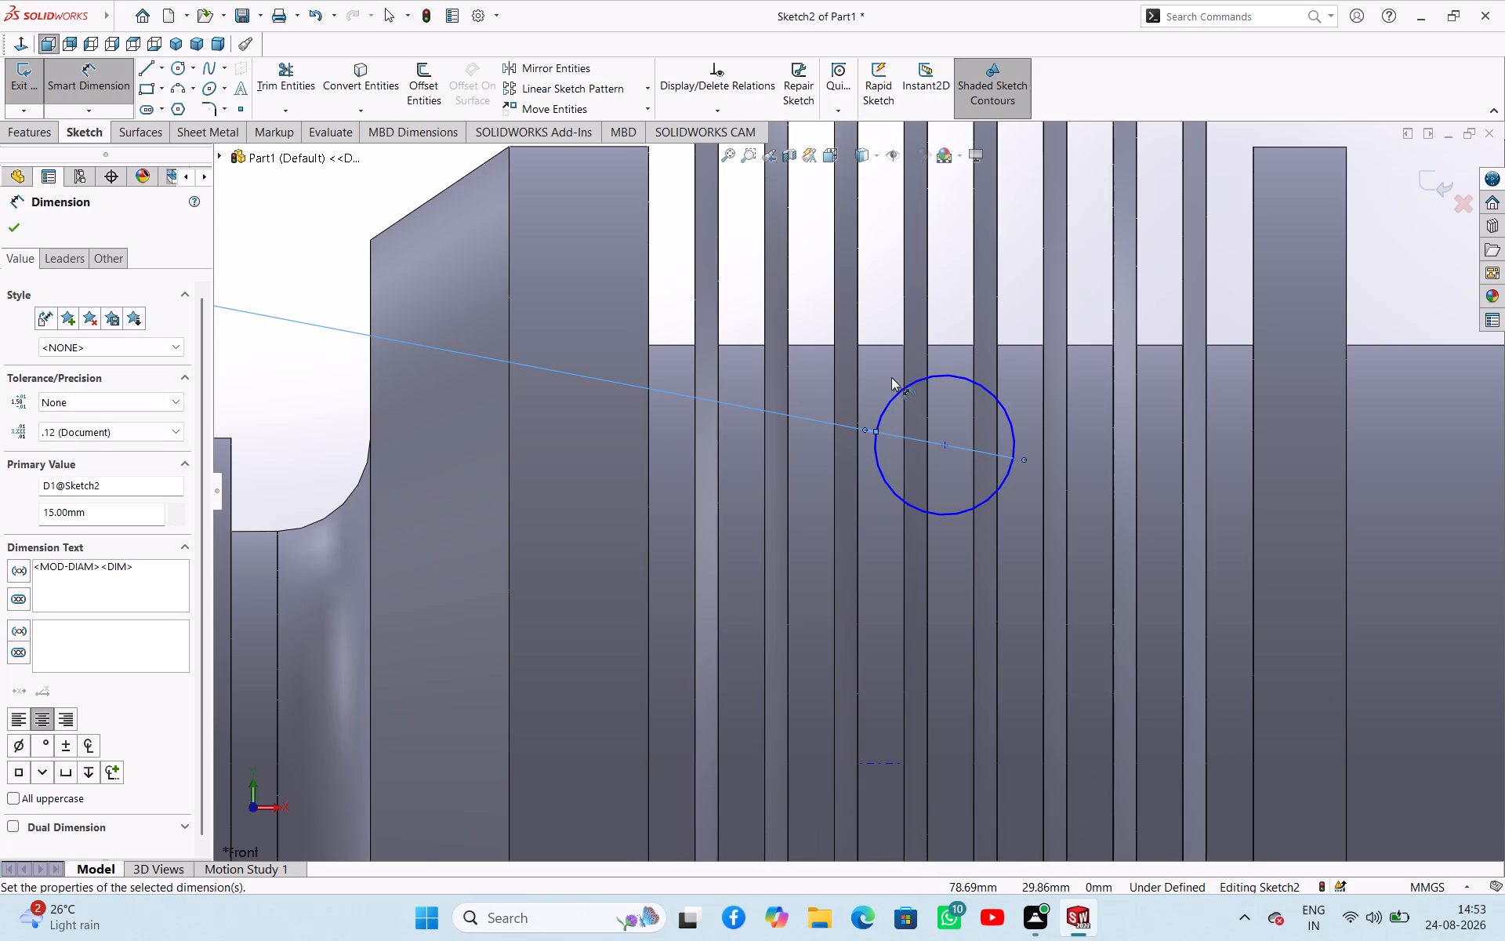
pyautogui.scroll(-1, 894, 380)
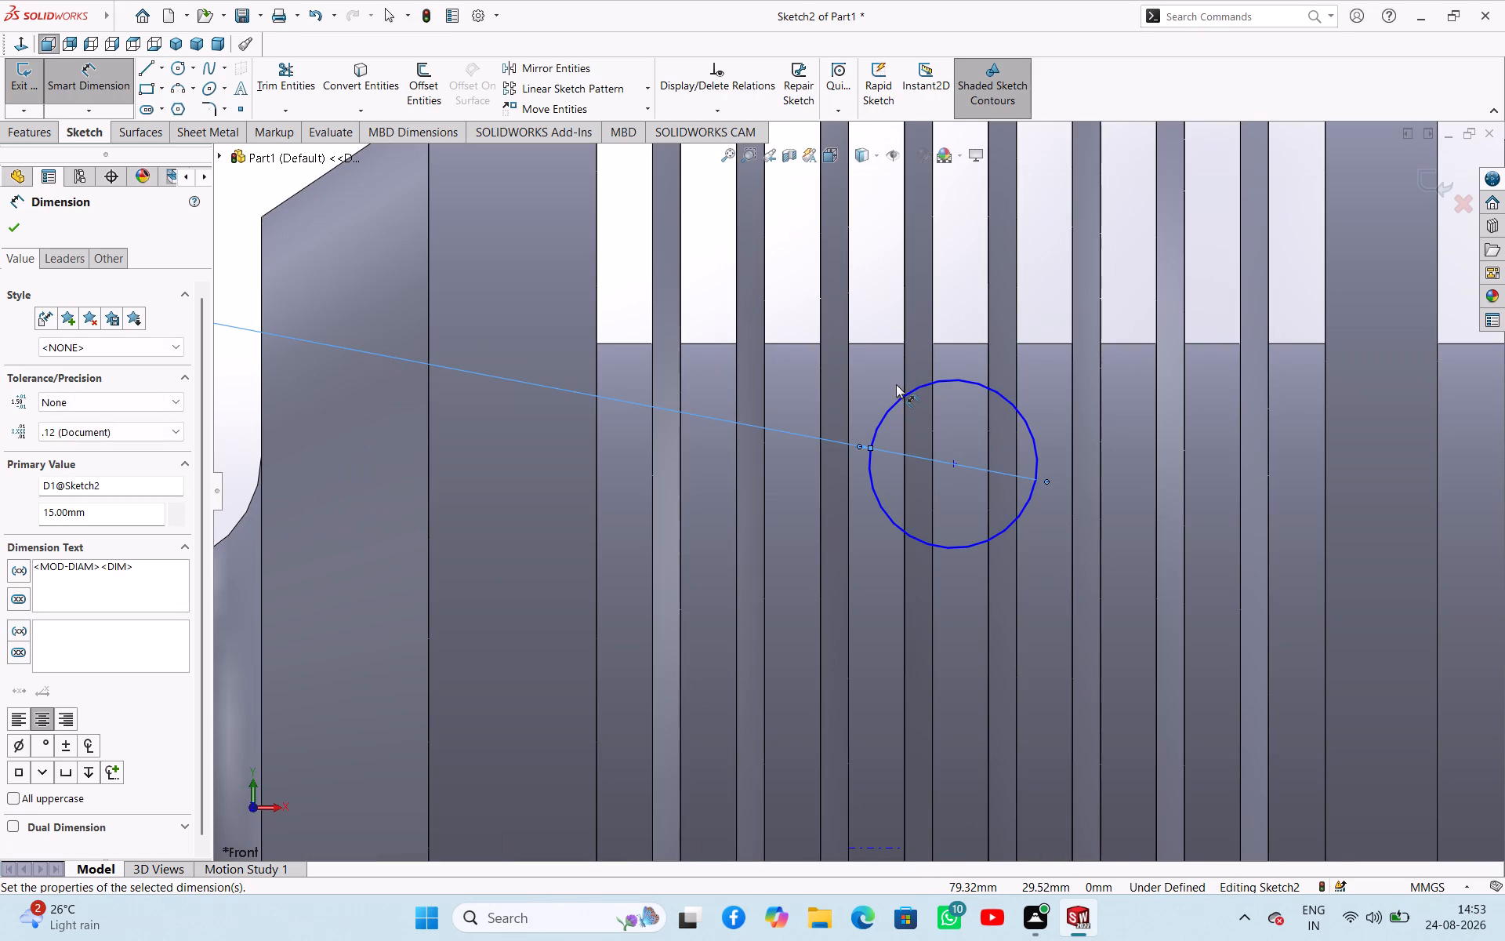
pyautogui.scroll(7, 934, 441)
pyautogui.scroll(-2, 894, 474)
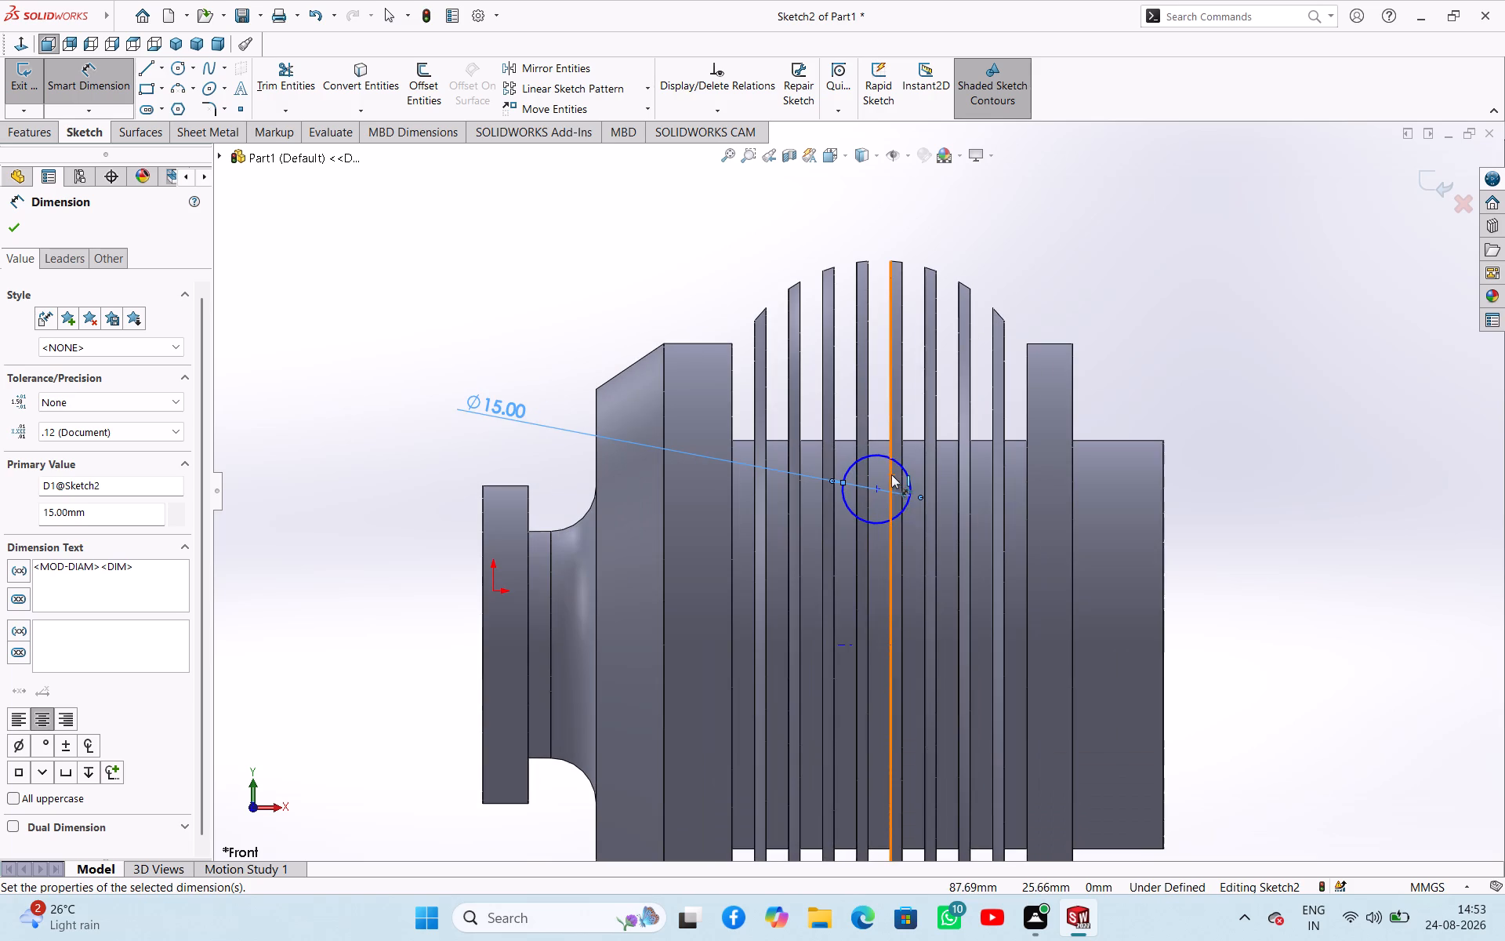
pyautogui.click(874, 489)
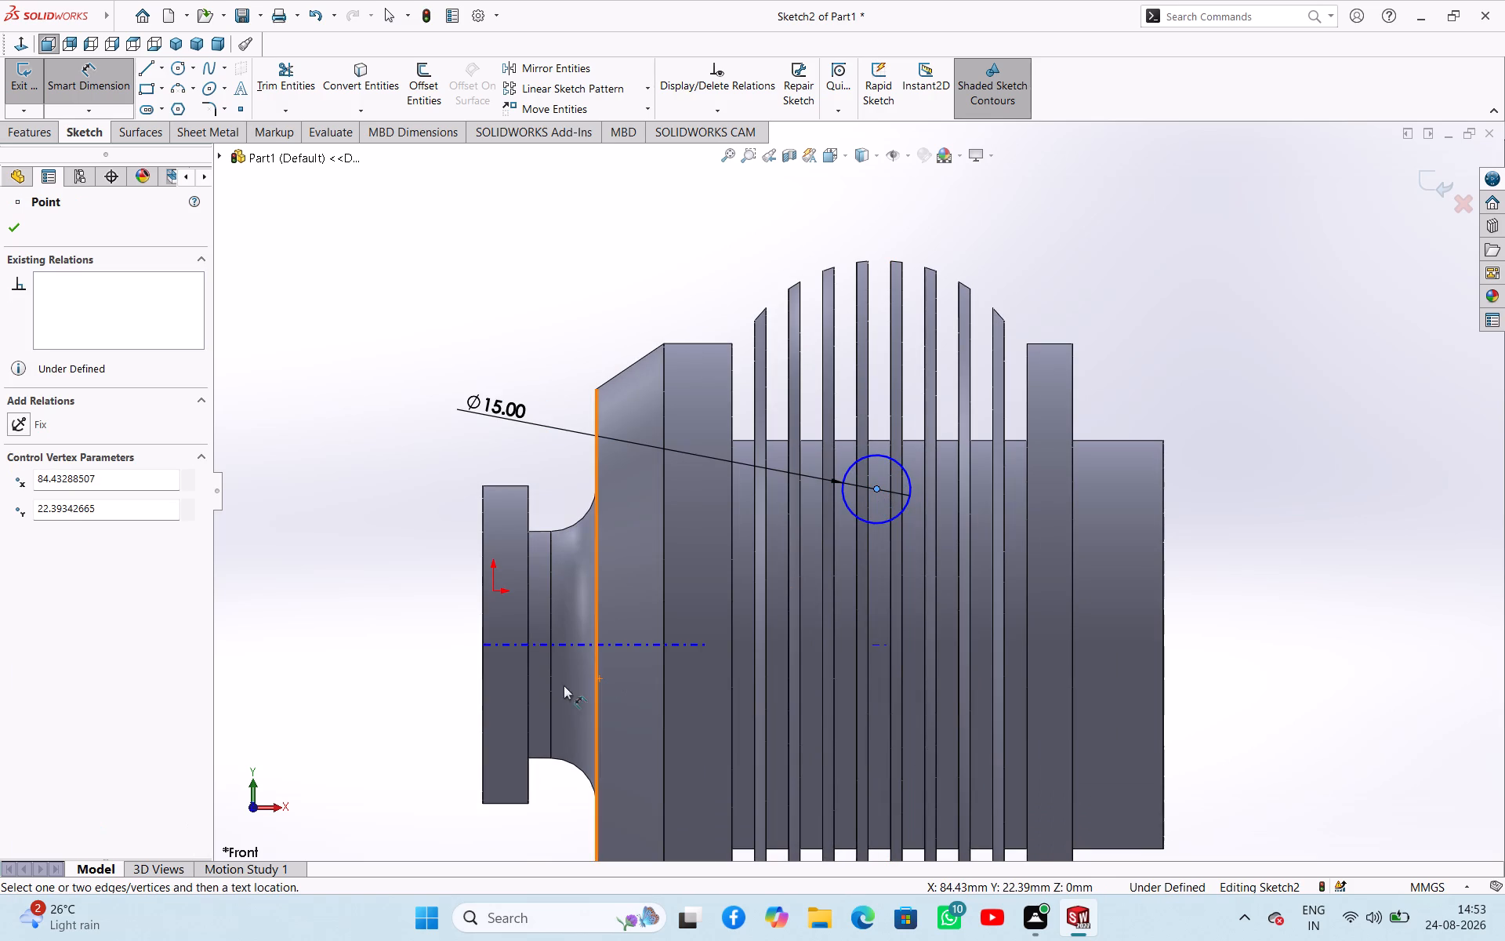
pyautogui.click(507, 645)
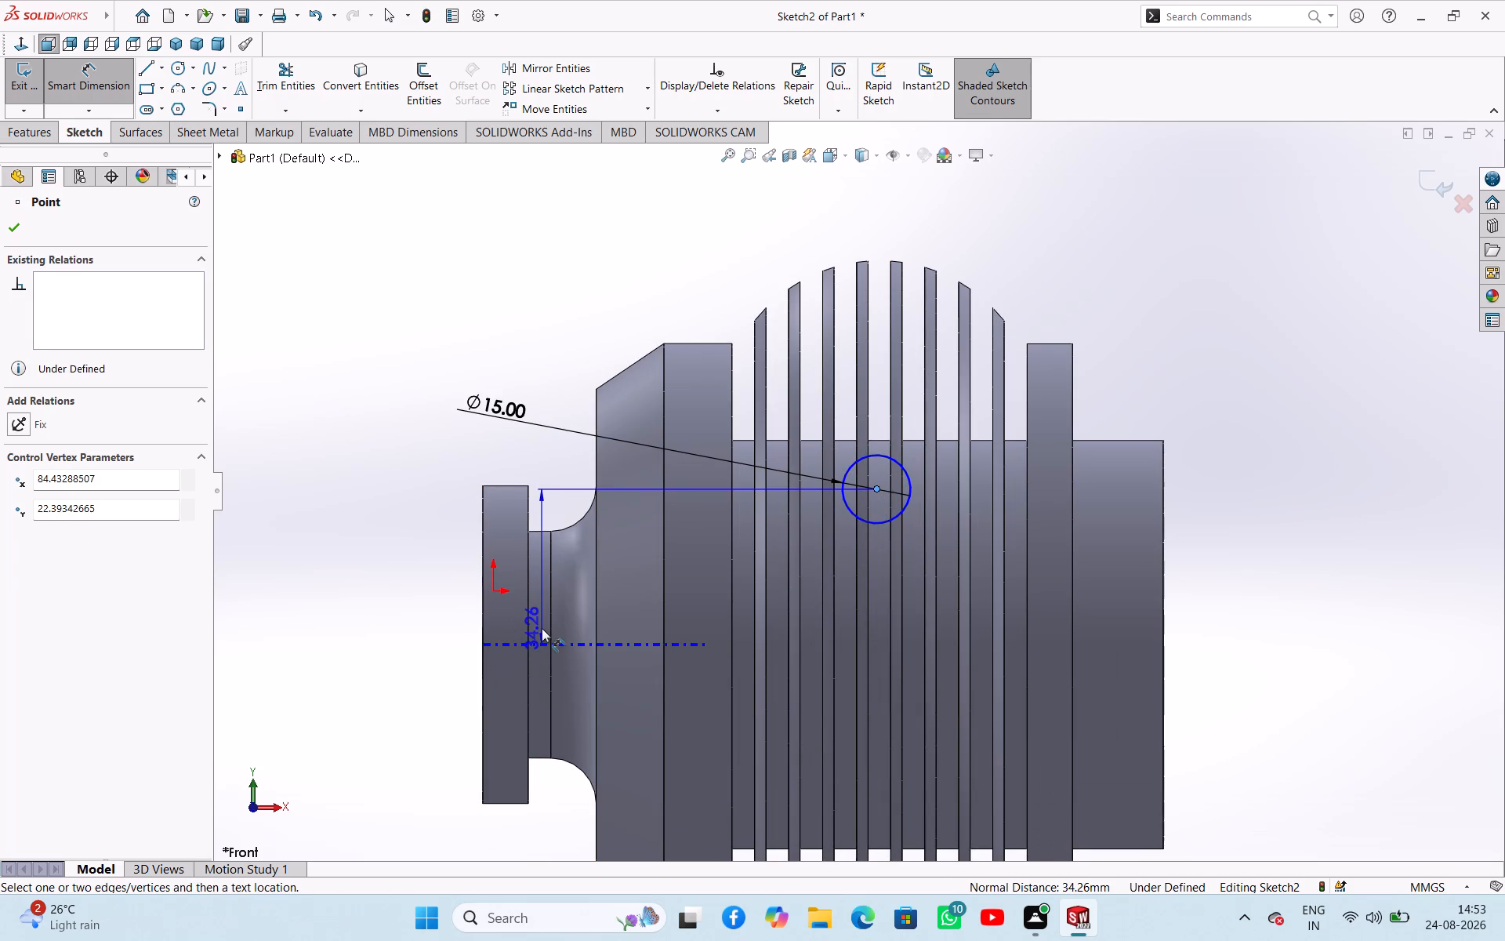
pyautogui.click(444, 616)
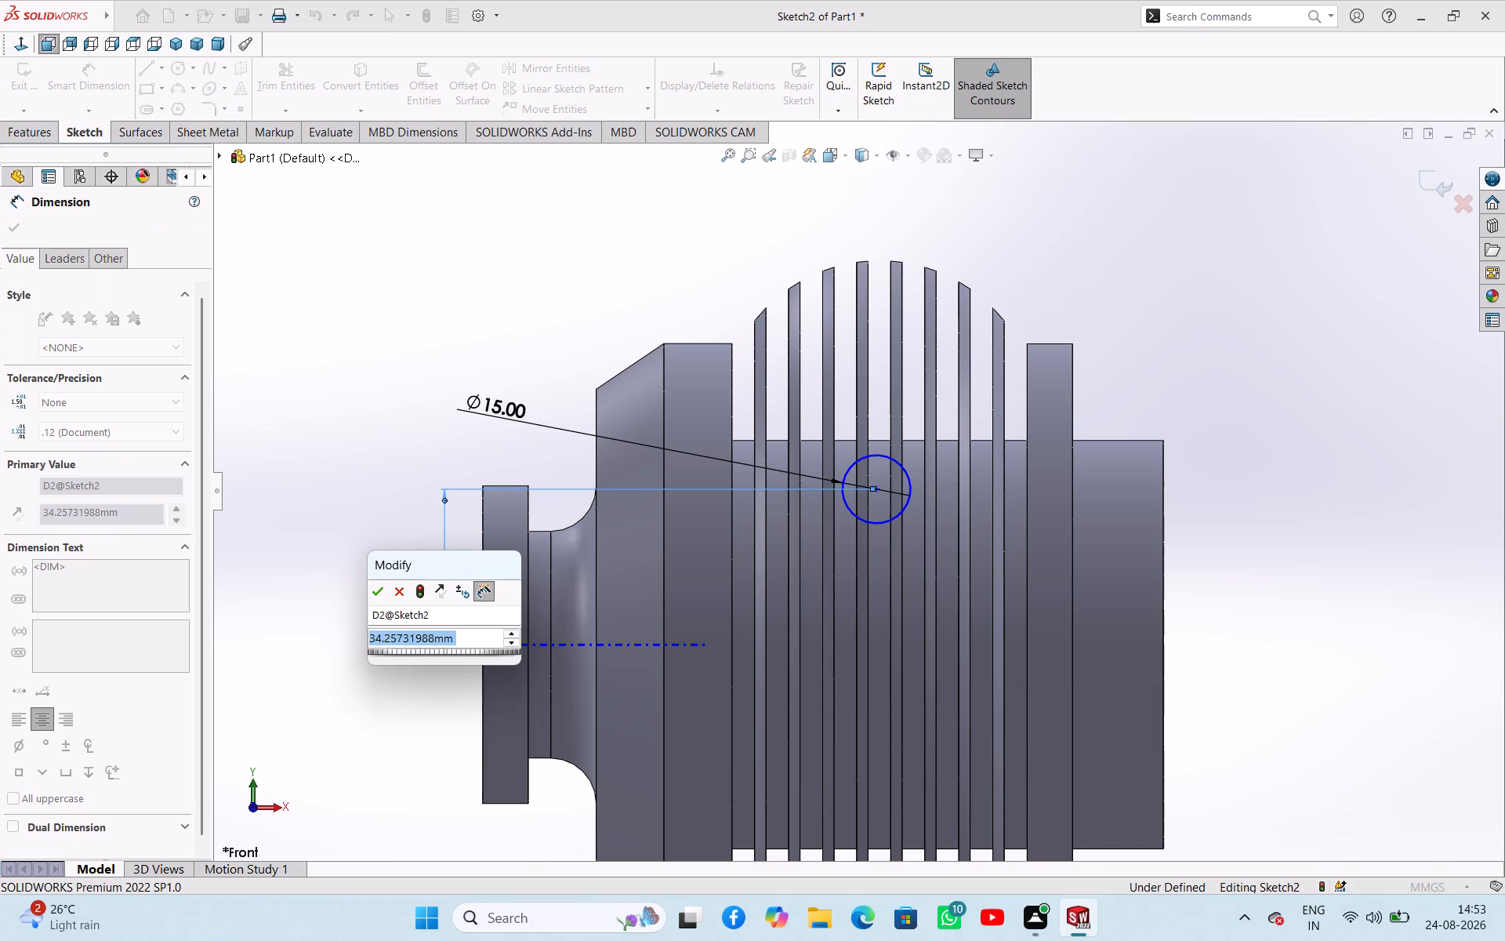
pyautogui.press('3')
pyautogui.press('BackSpace')
pyautogui.press('0')
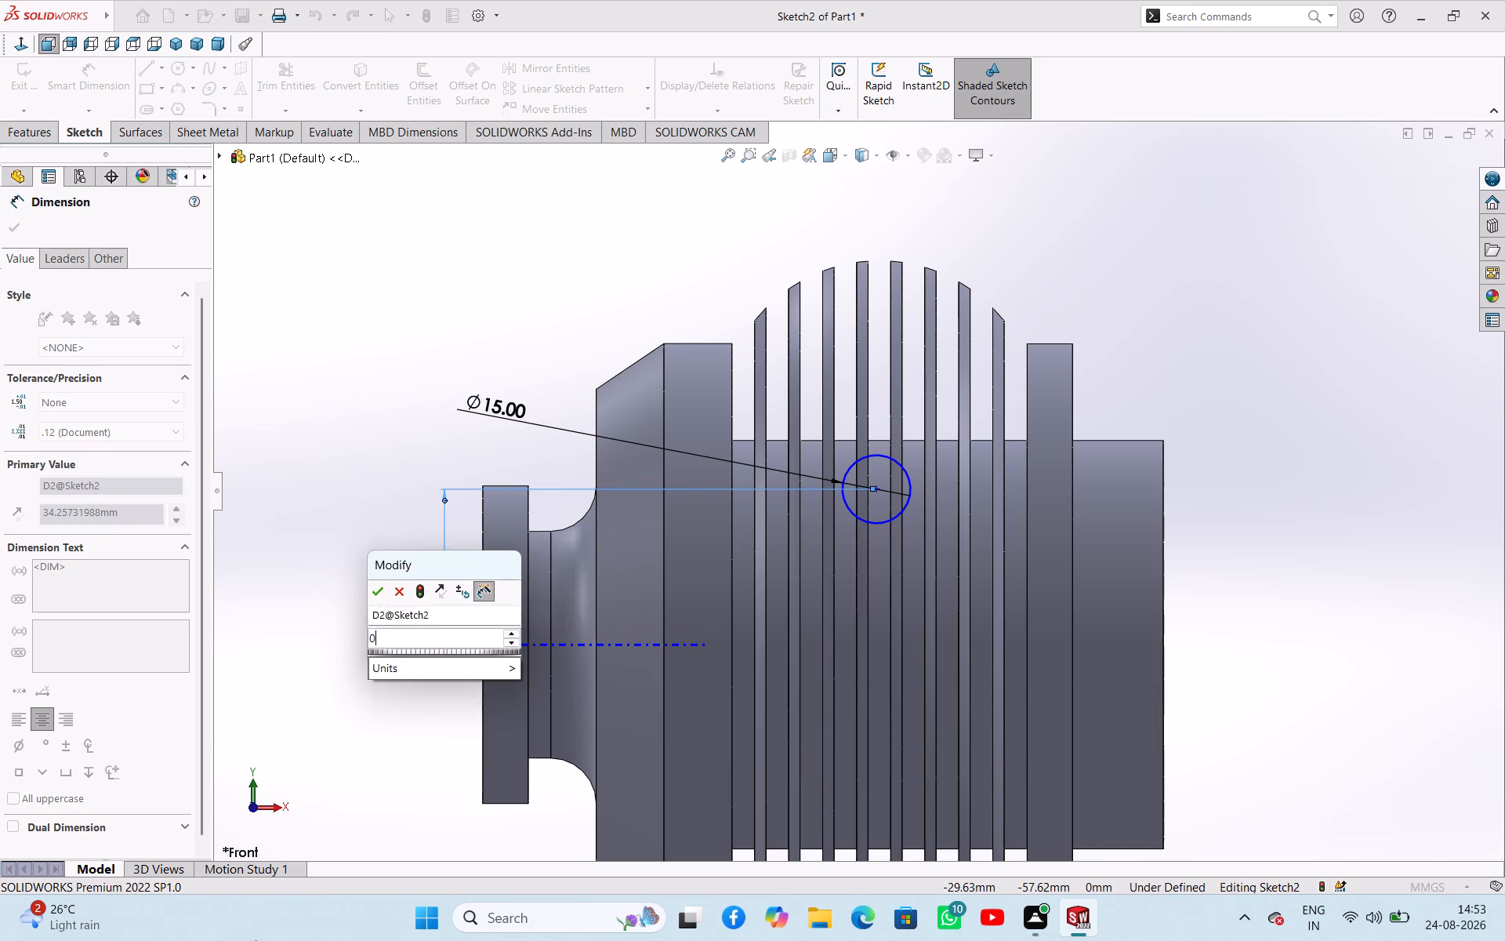
pyautogui.press('Return')
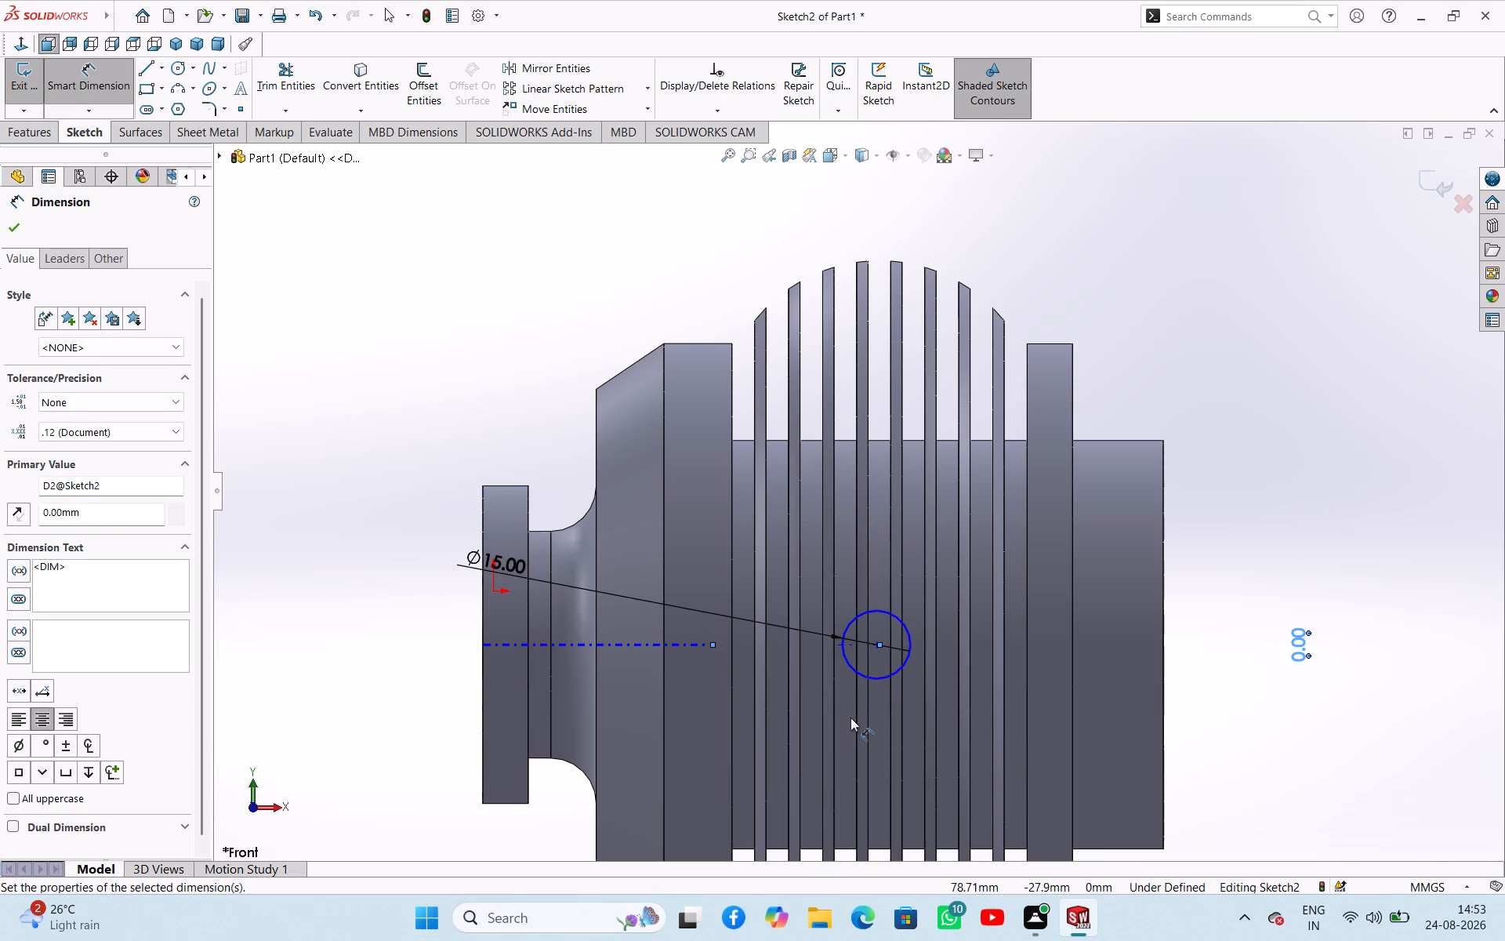
# Dimension the circle's centre 75 mm from the large-bore end face's edge, and exit the sketch.
pyautogui.click(879, 645)
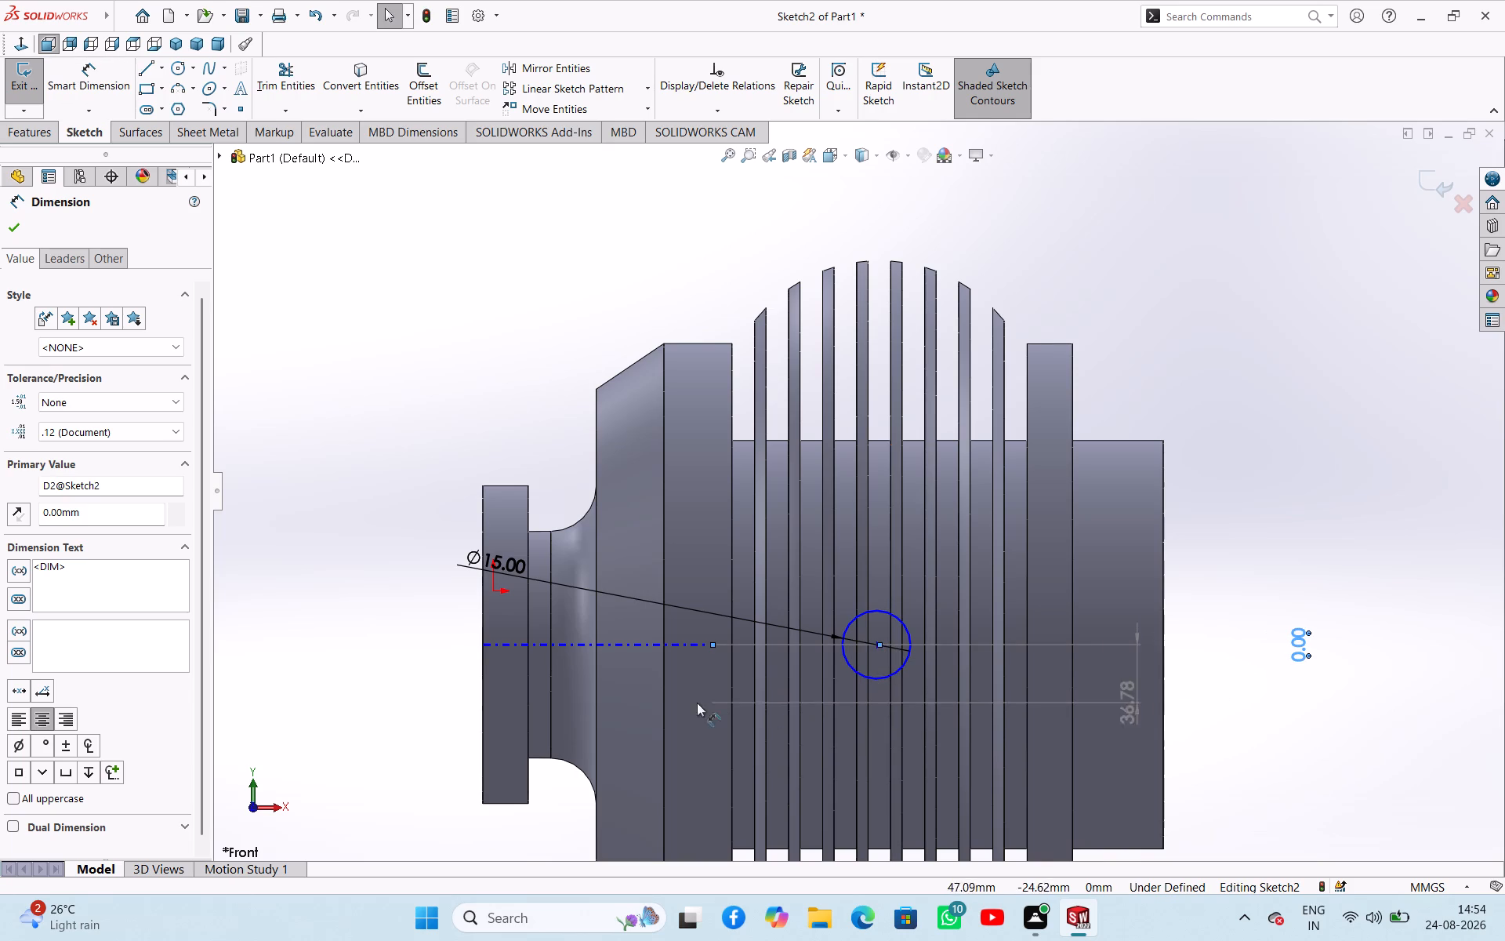
pyautogui.click(1166, 680)
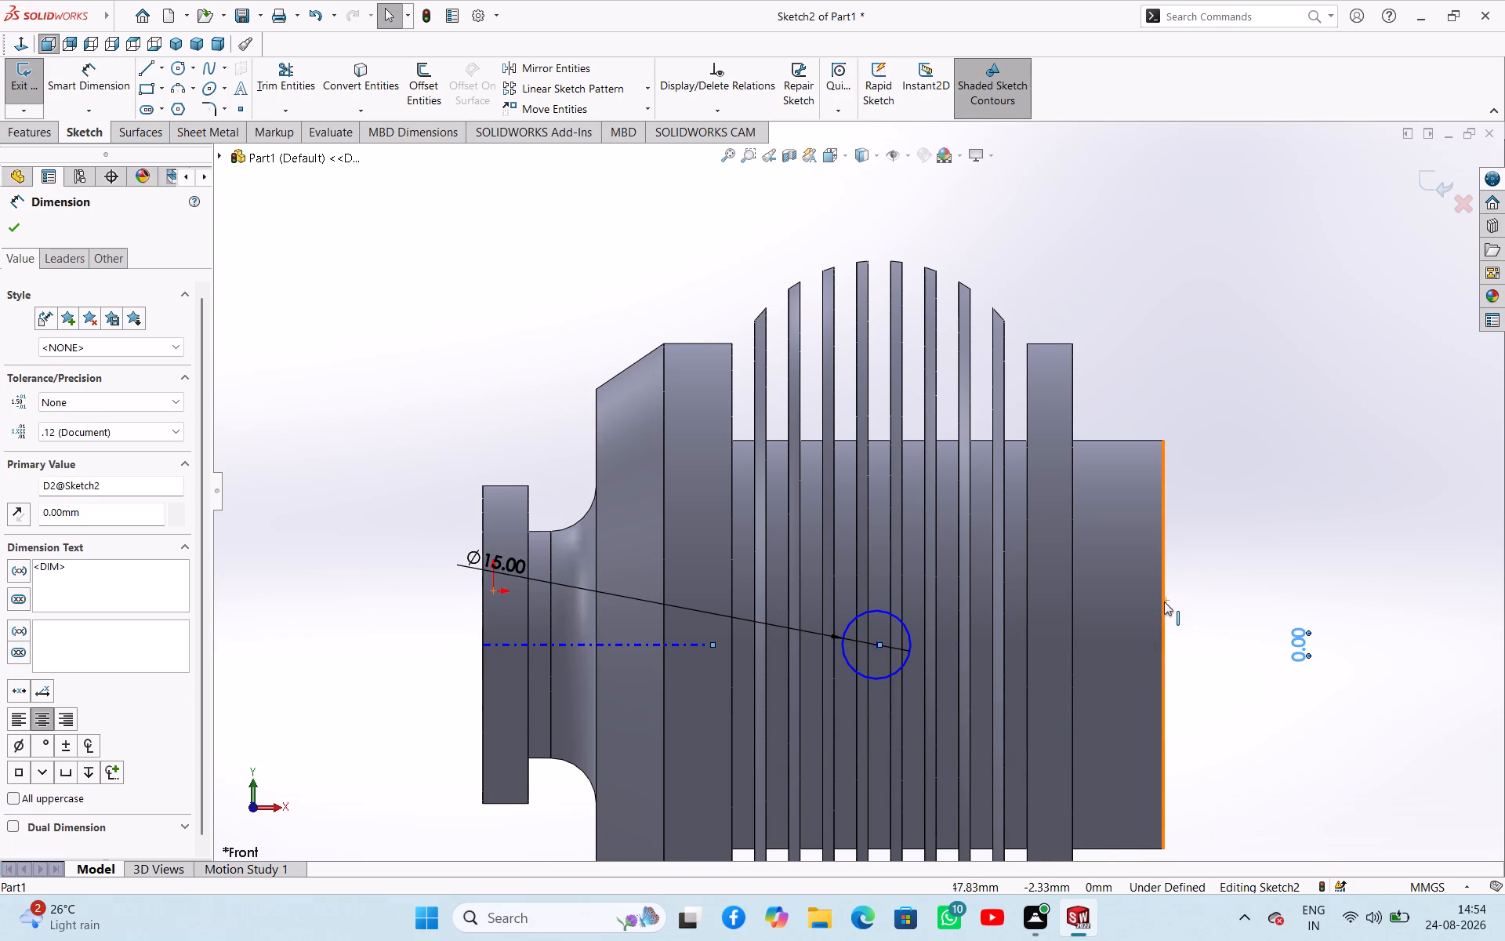
pyautogui.click(1164, 601)
pyautogui.rightClick(1226, 523)
pyautogui.click(1138, 412)
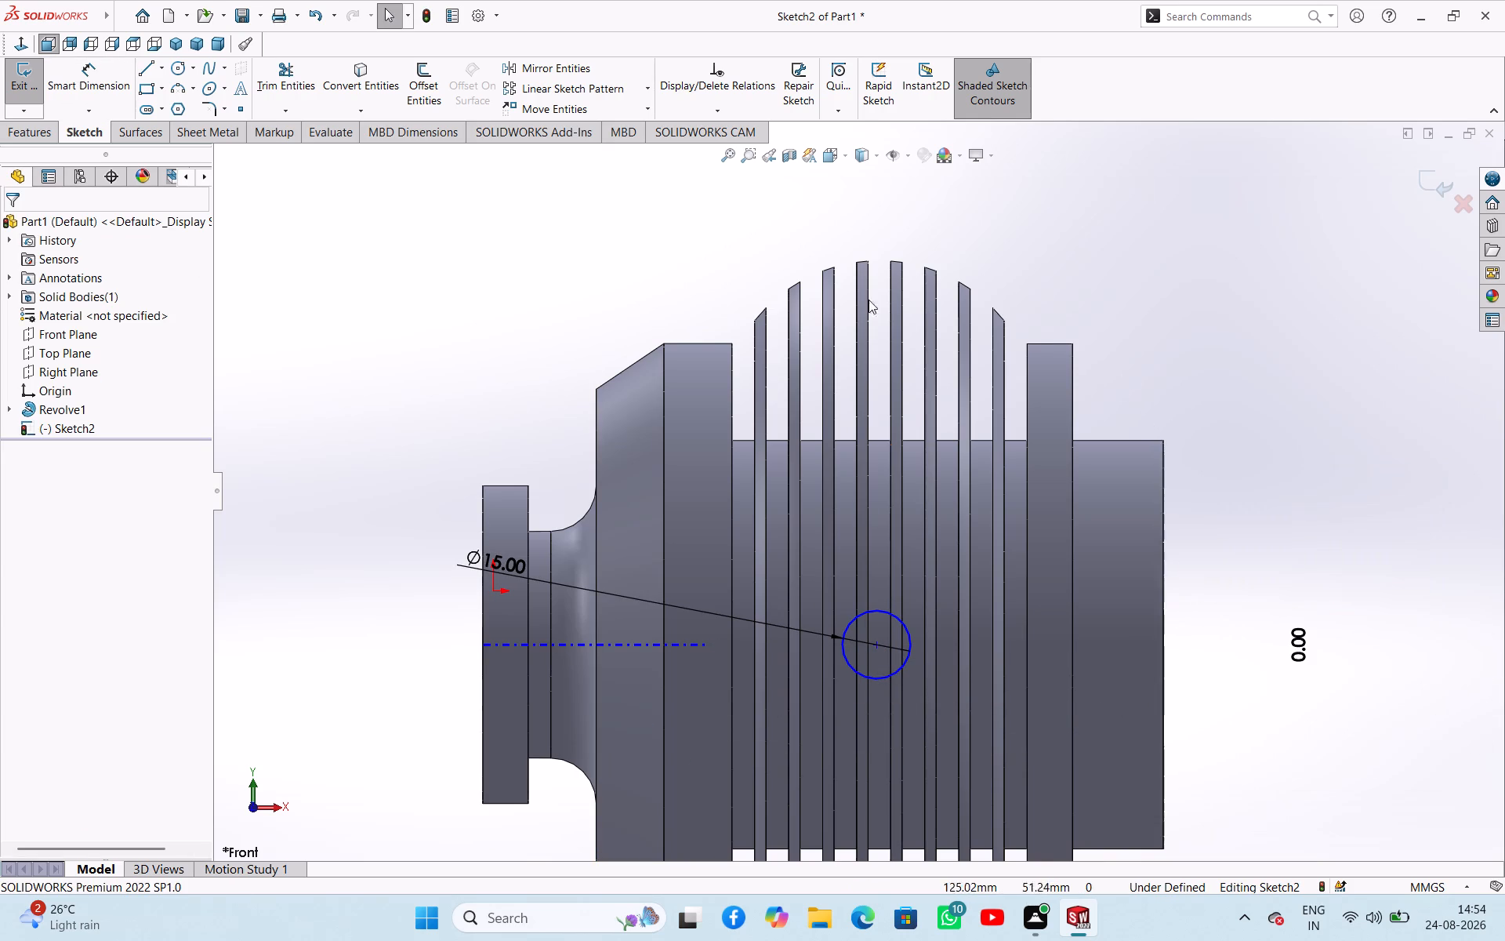
pyautogui.click(105, 76)
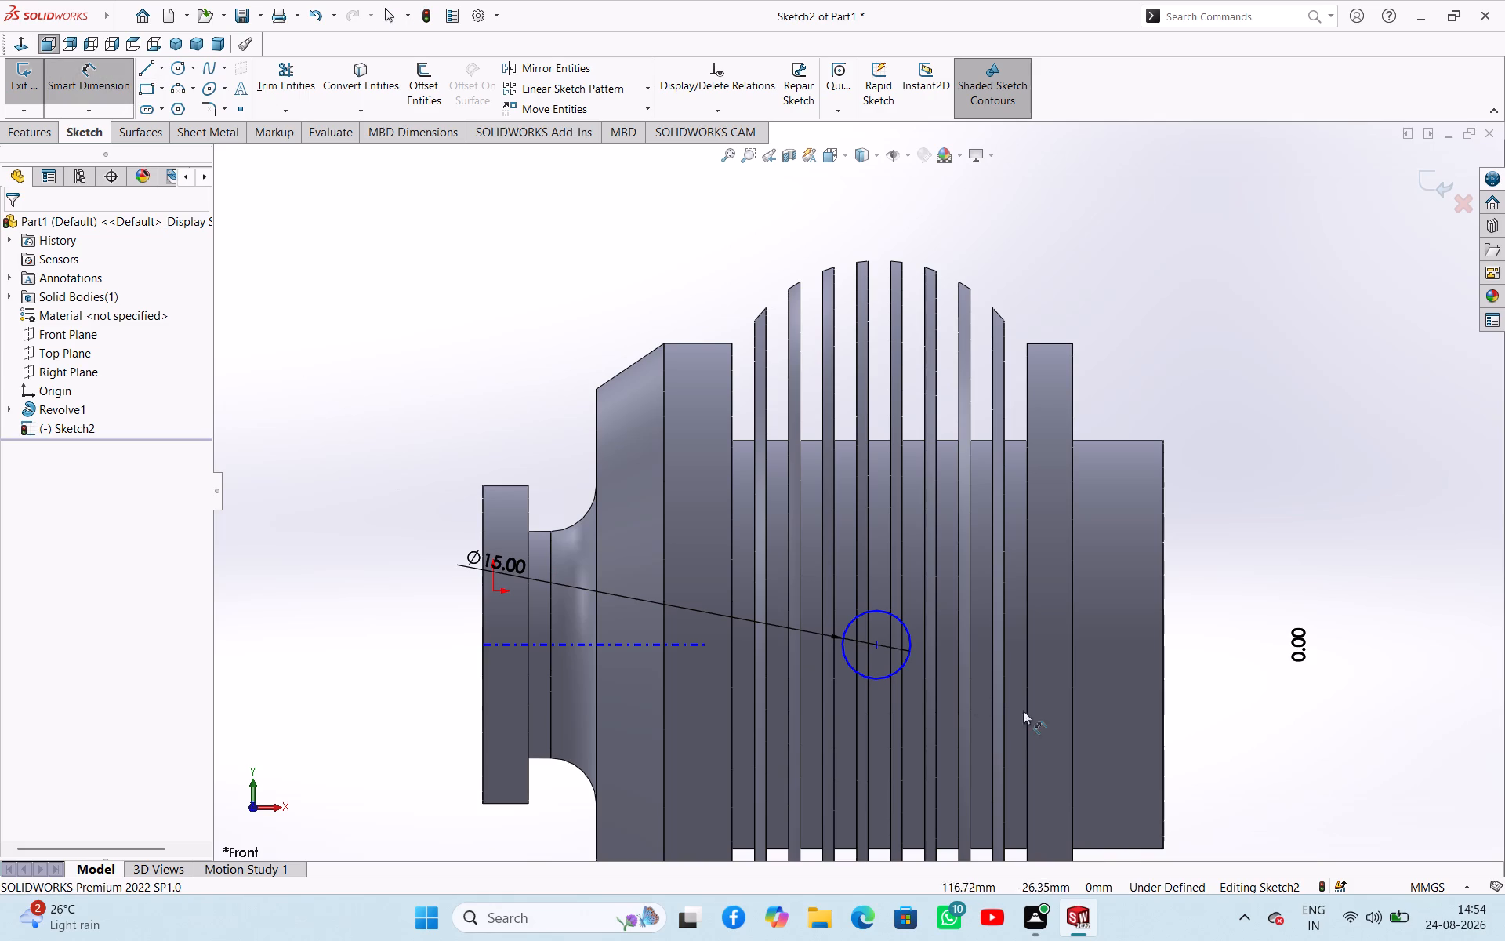
pyautogui.click(874, 645)
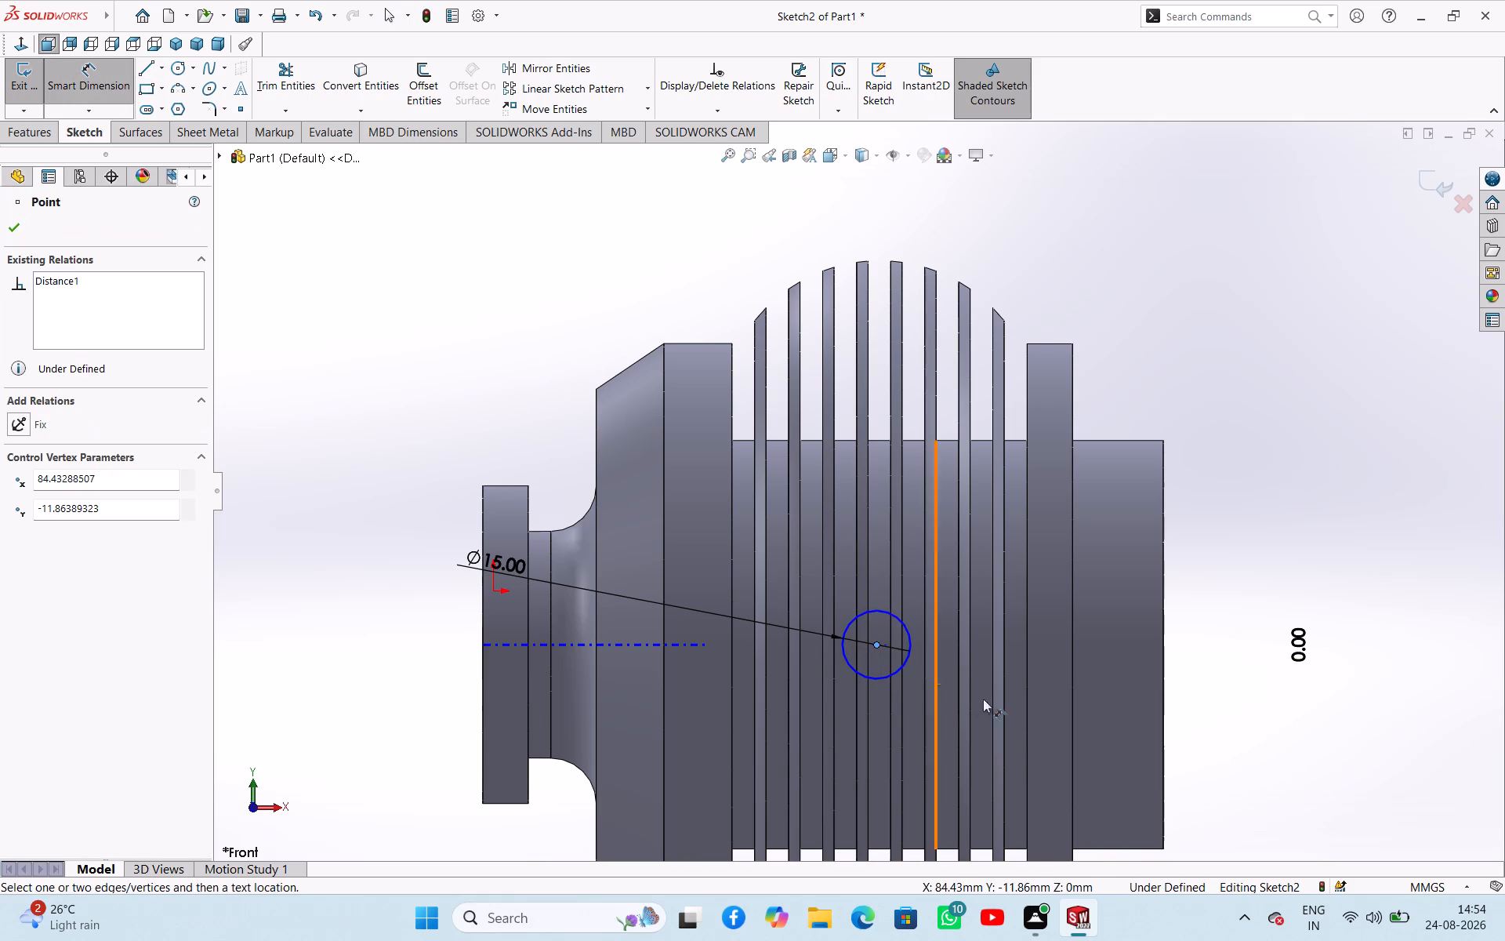
pyautogui.click(1166, 675)
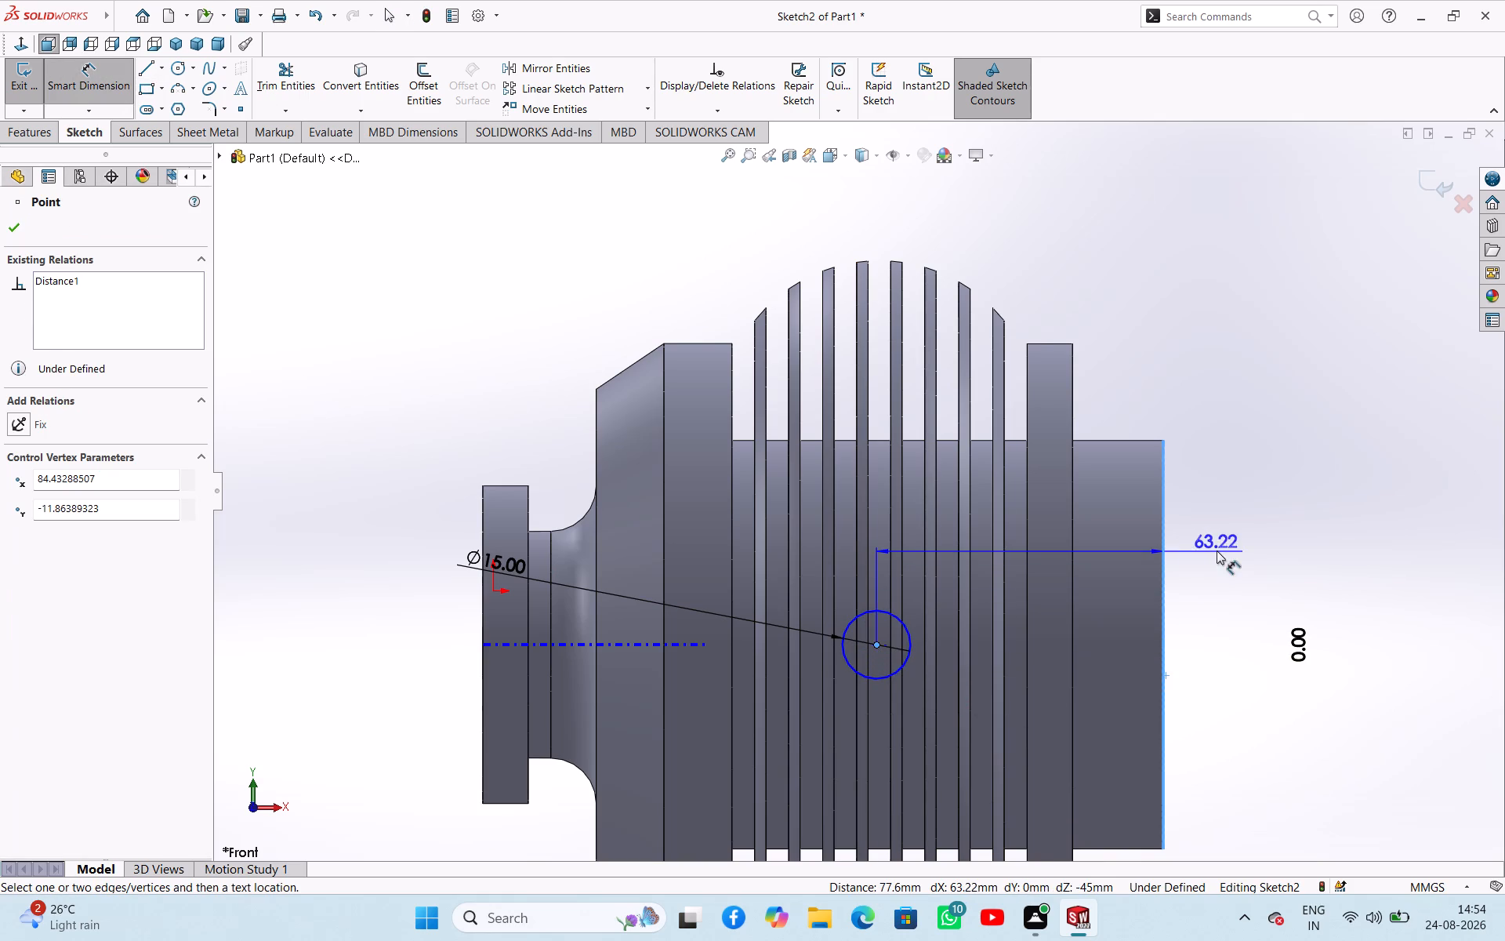
pyautogui.click(1217, 550)
pyautogui.write('75')
pyautogui.press('Return')
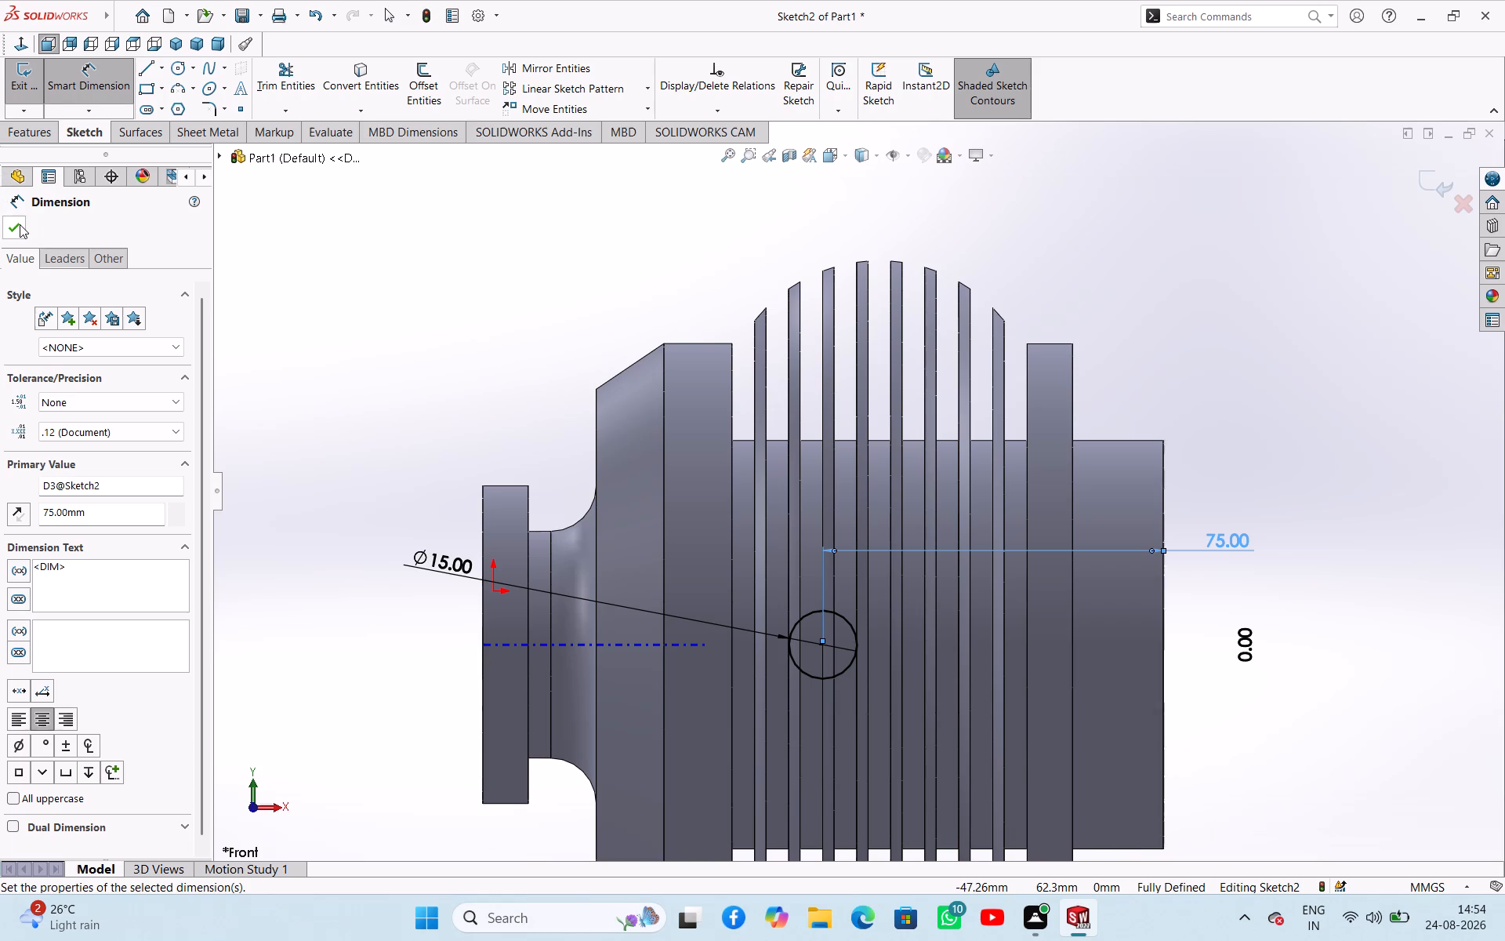
pyautogui.click(20, 224)
pyautogui.click(364, 329)
pyautogui.moveTo(397, 329); pyautogui.dragTo(309, 460, button='middle')
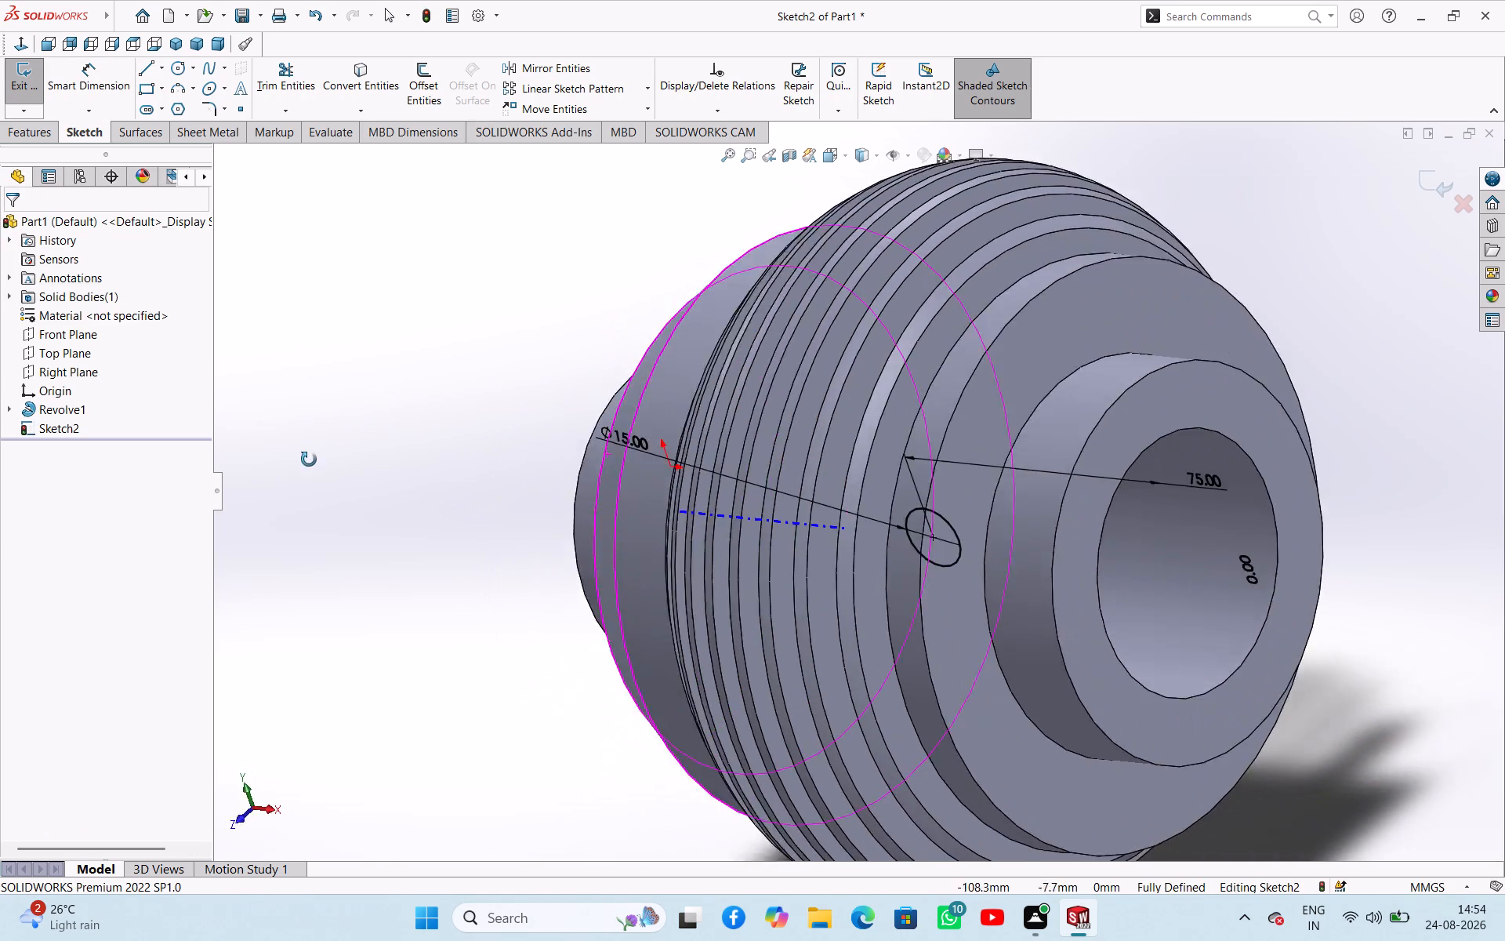
pyautogui.moveTo(309, 460); pyautogui.dragTo(293, 466, button='middle')
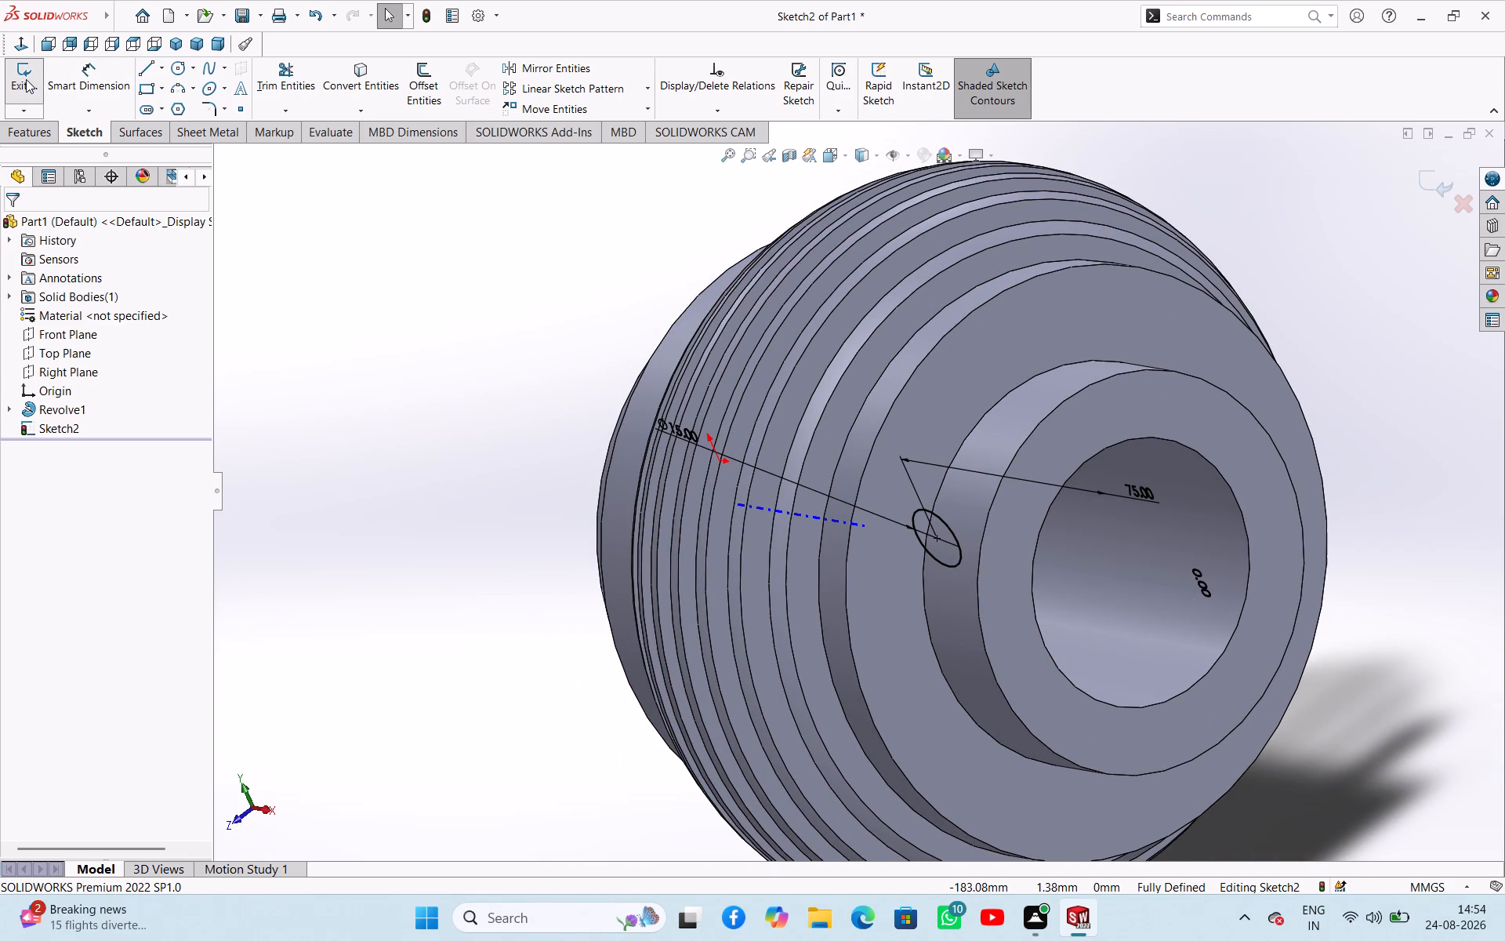
pyautogui.click(26, 79)
# Cut-extrude the 15 mm circle as a blind cut 113 mm deep from the sketch plane through the finned wall.
pyautogui.click(274, 84)
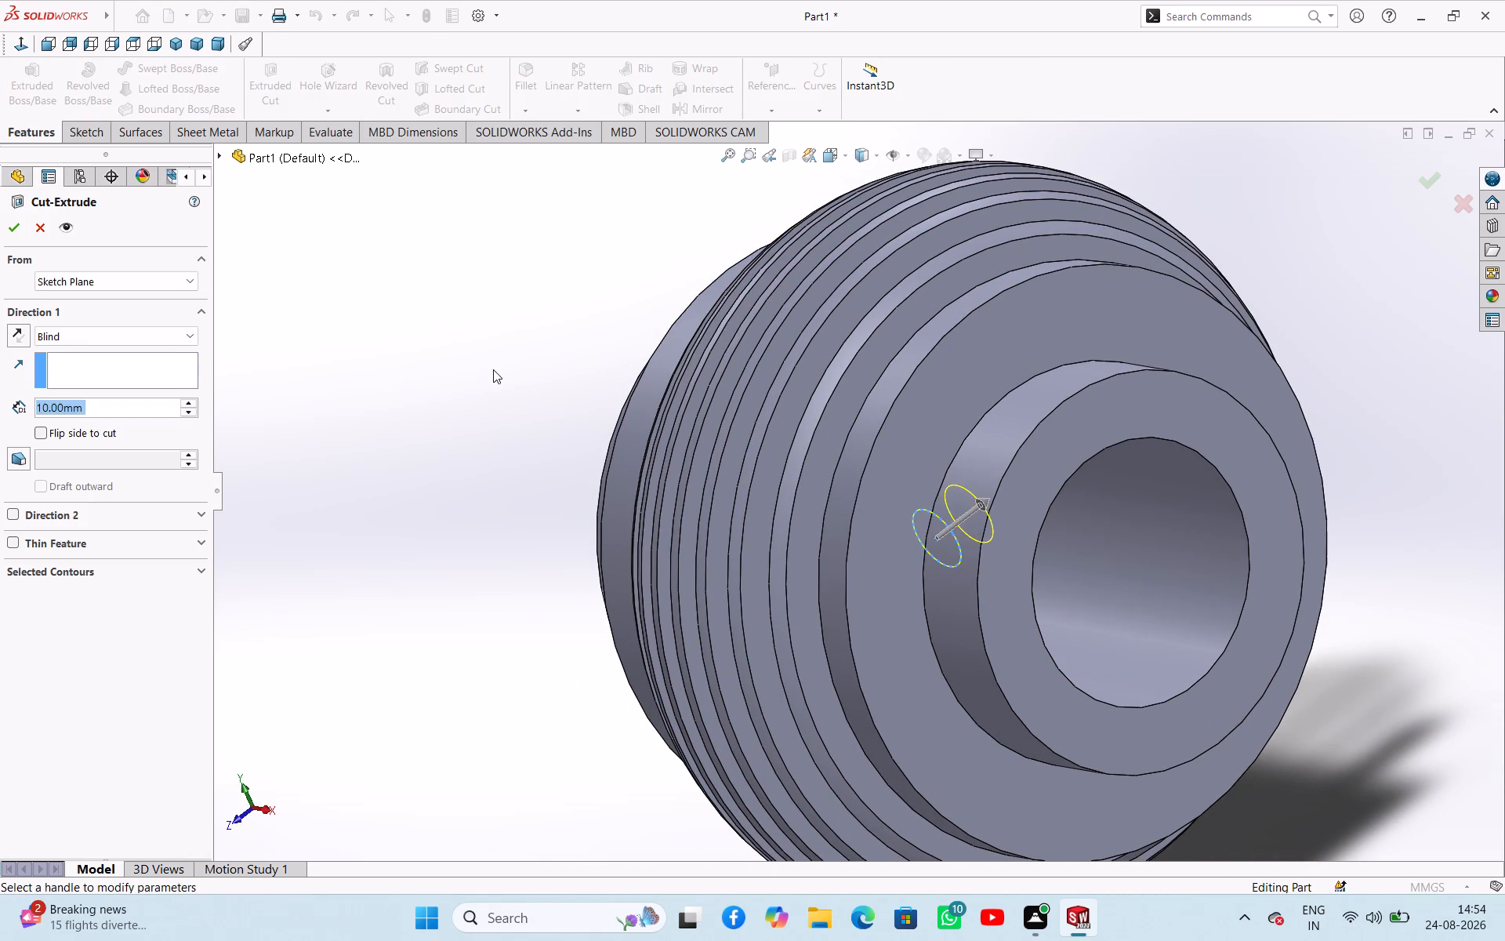
pyautogui.moveTo(493, 369); pyautogui.dragTo(456, 376, button='middle')
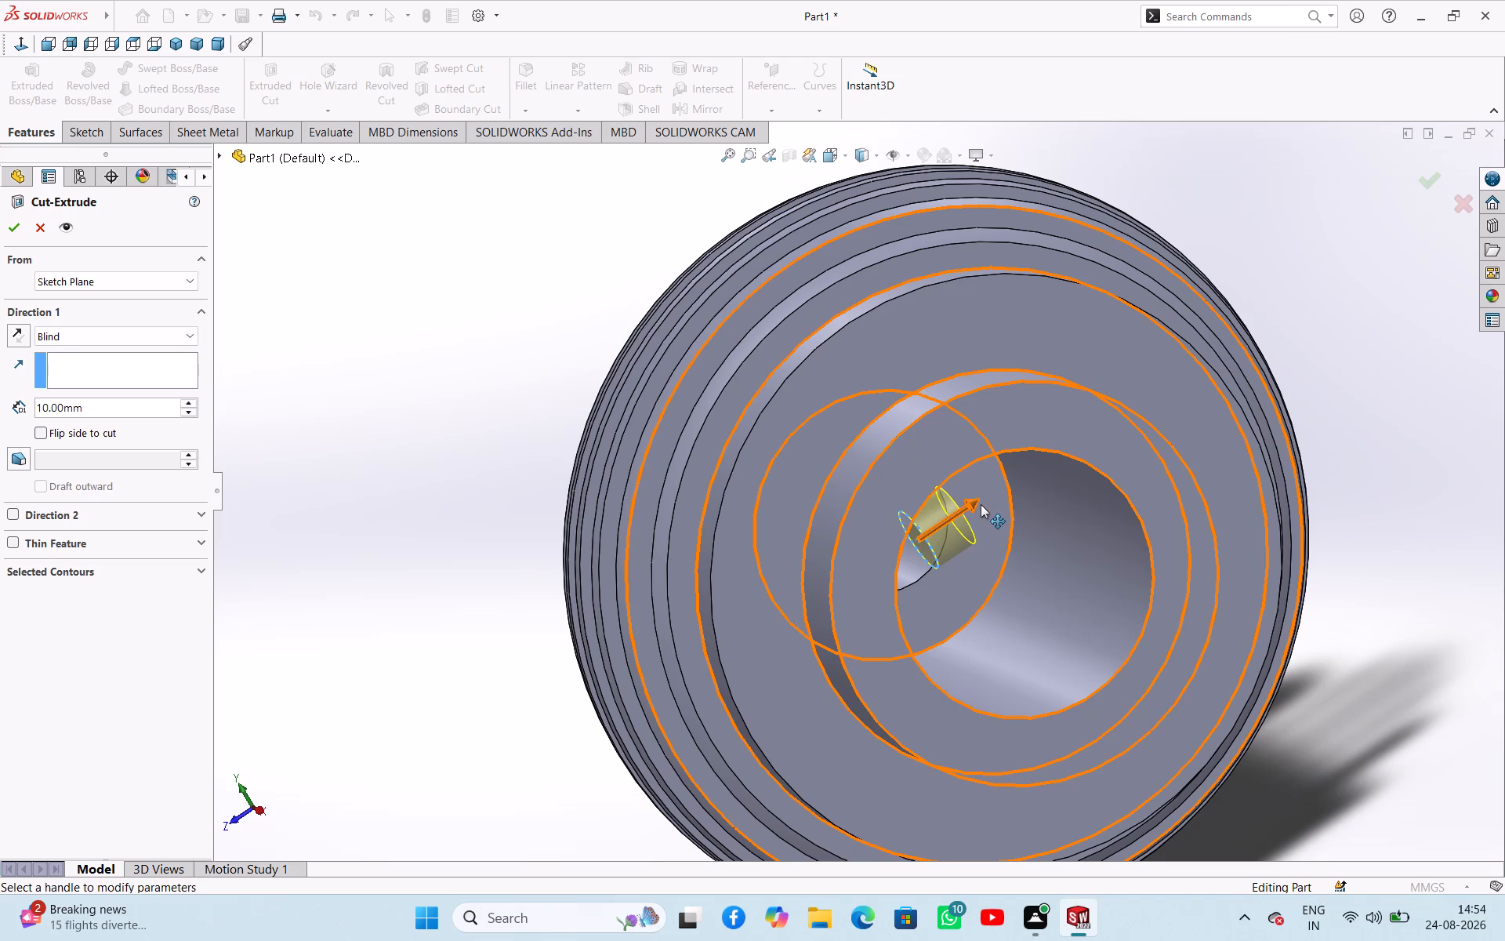
pyautogui.moveTo(981, 504); pyautogui.dragTo(1423, 292)
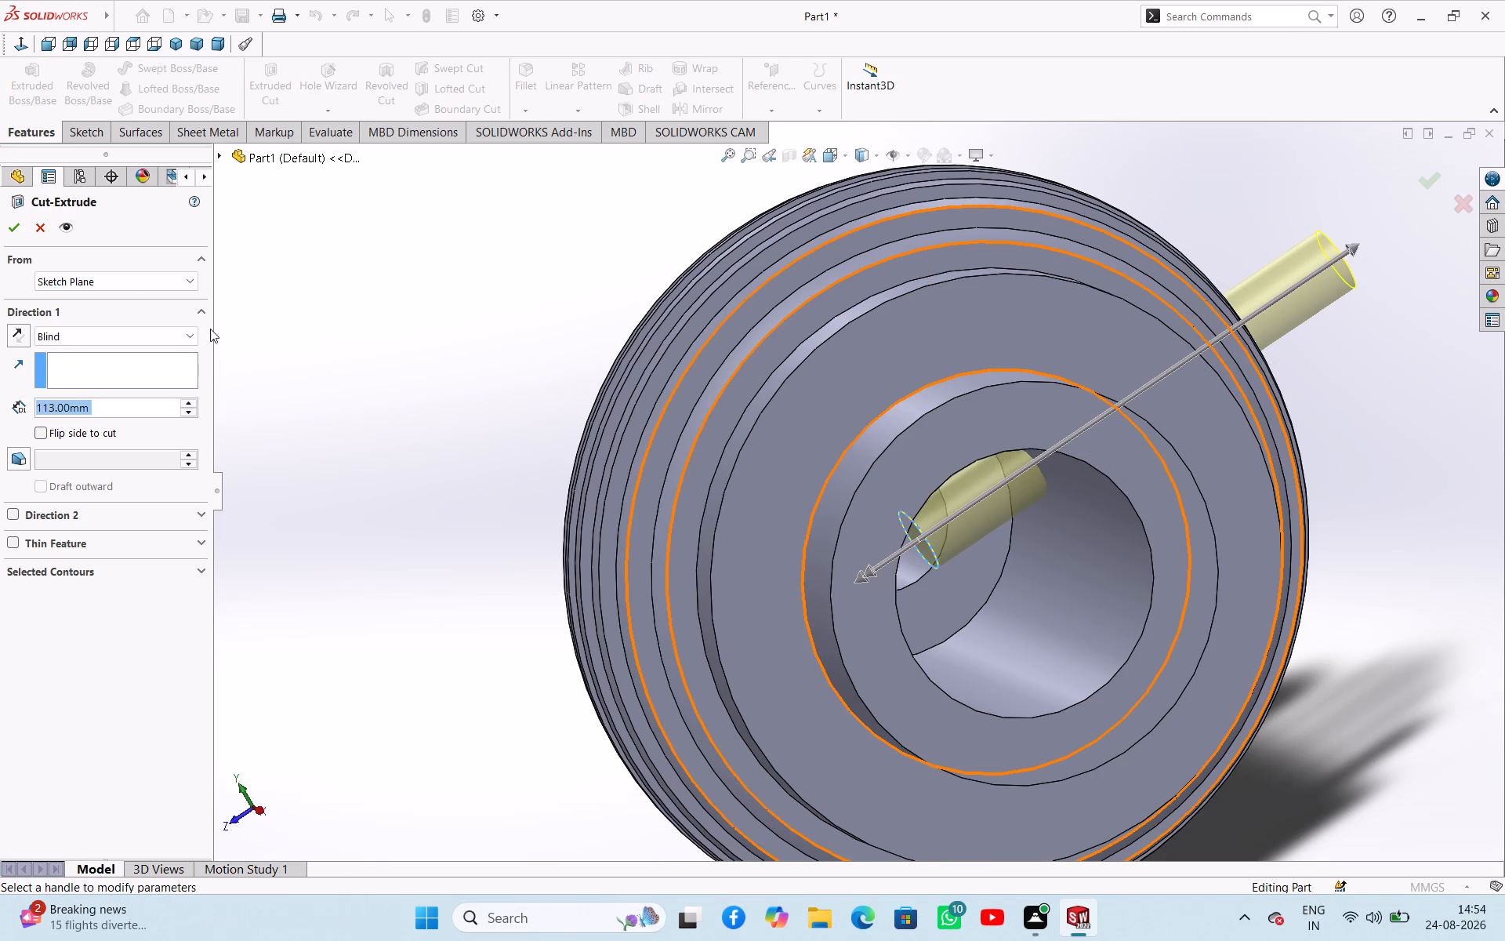
pyautogui.click(16, 232)
pyautogui.click(280, 357)
pyautogui.moveTo(311, 402); pyautogui.dragTo(321, 412, button='middle')
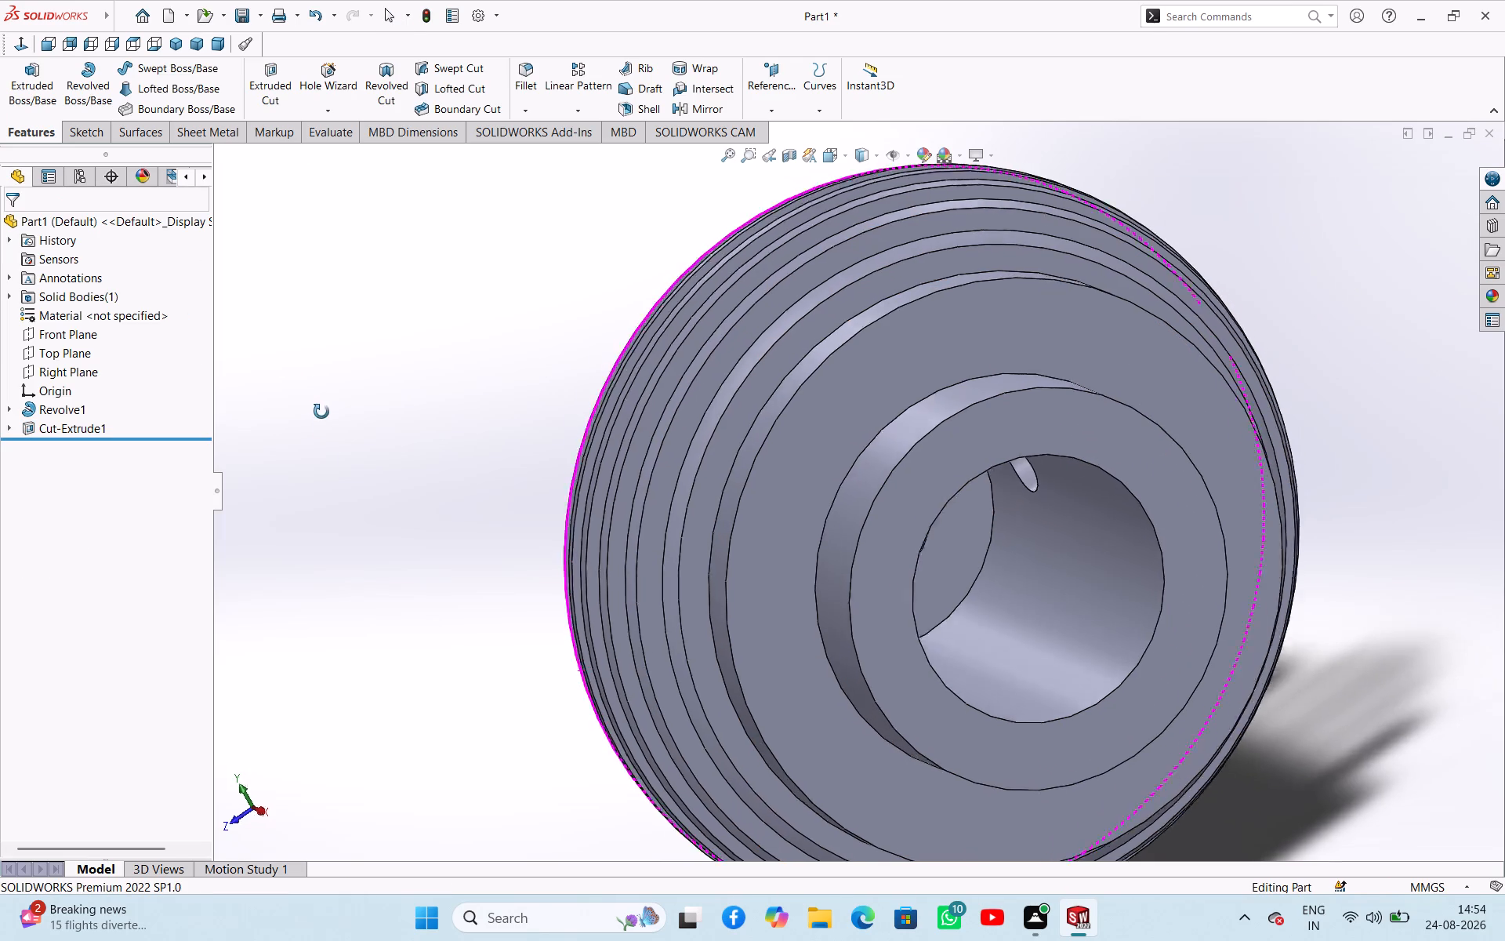
pyautogui.moveTo(321, 412); pyautogui.dragTo(212, 728, button='middle')
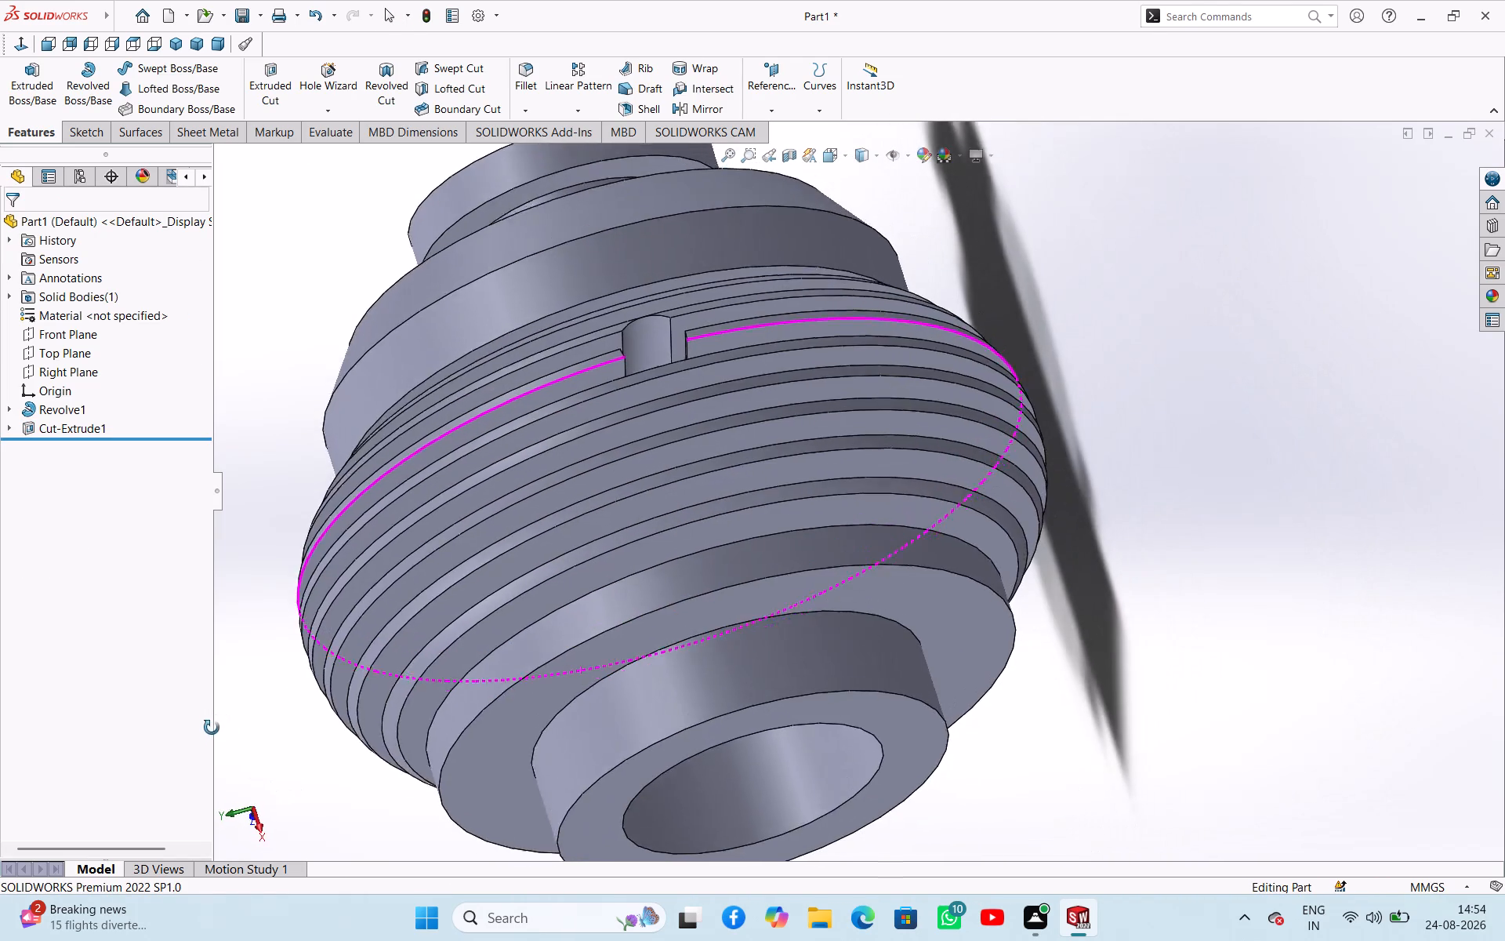
# Open a new sketch on the flat annular shoulder face behind the flanged neck, viewed normal to the face.
pyautogui.moveTo(212, 728); pyautogui.dragTo(267, 727, button='middle')
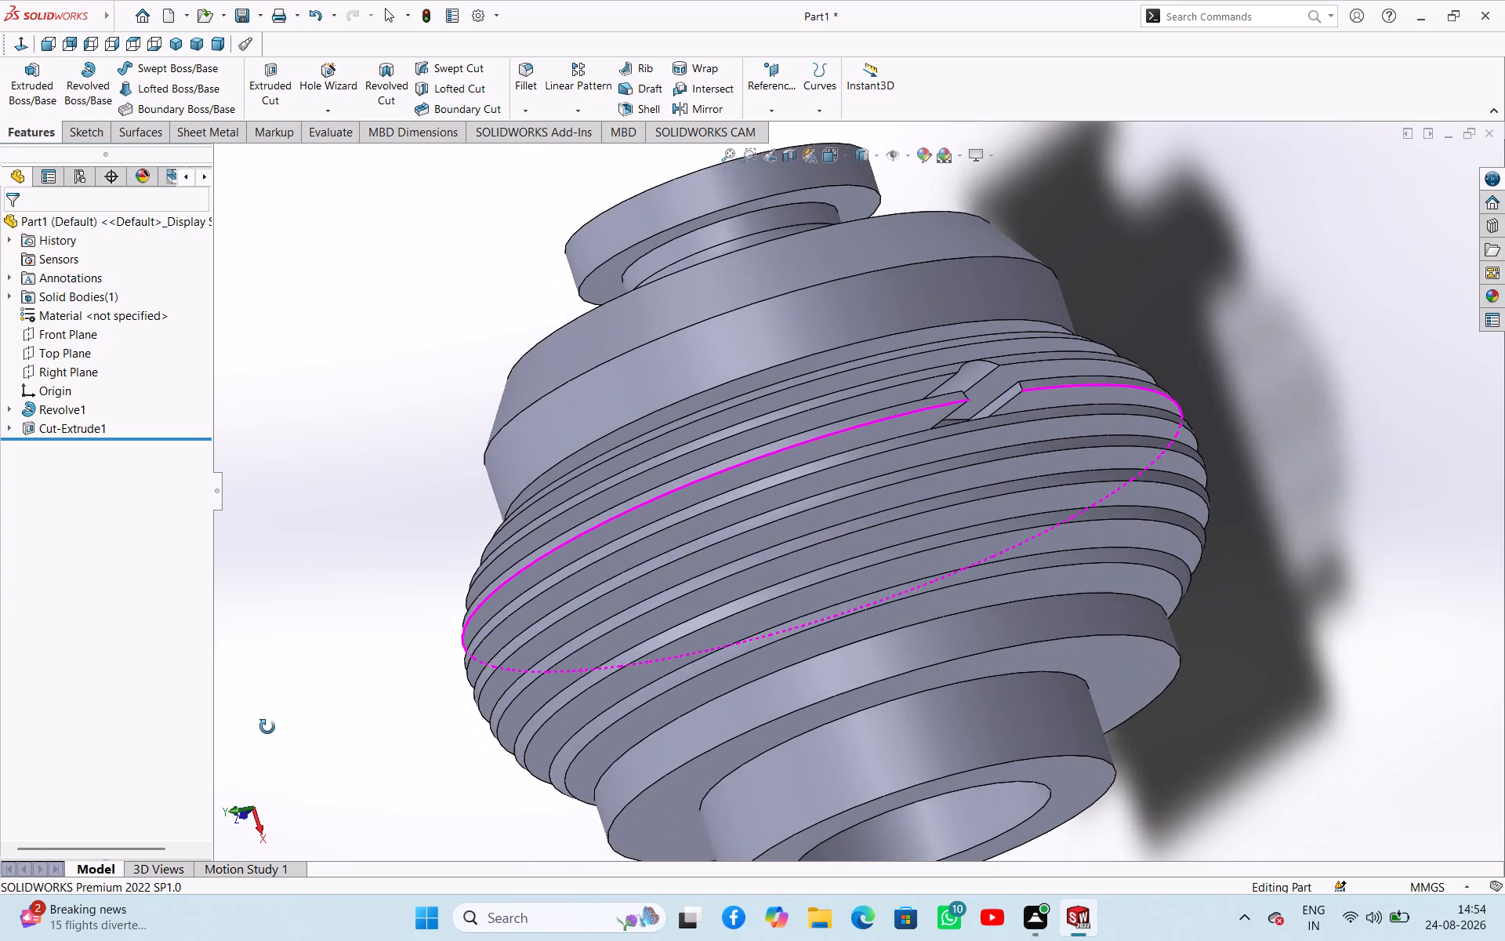
pyautogui.moveTo(267, 727); pyautogui.dragTo(400, 779, button='middle')
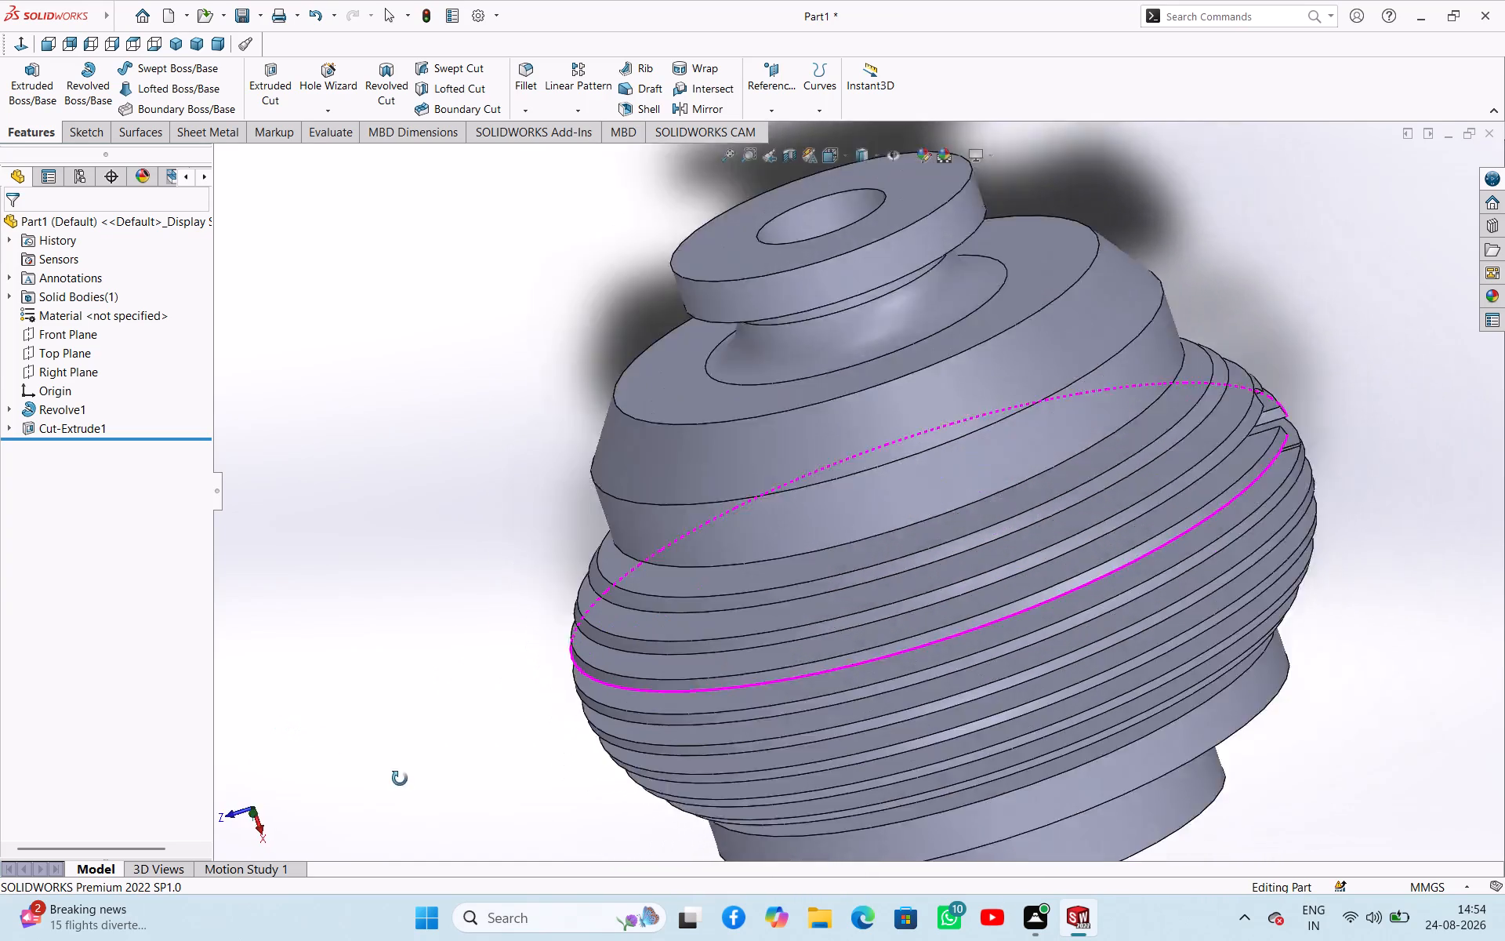
pyautogui.moveTo(400, 779); pyautogui.dragTo(451, 906, button='middle')
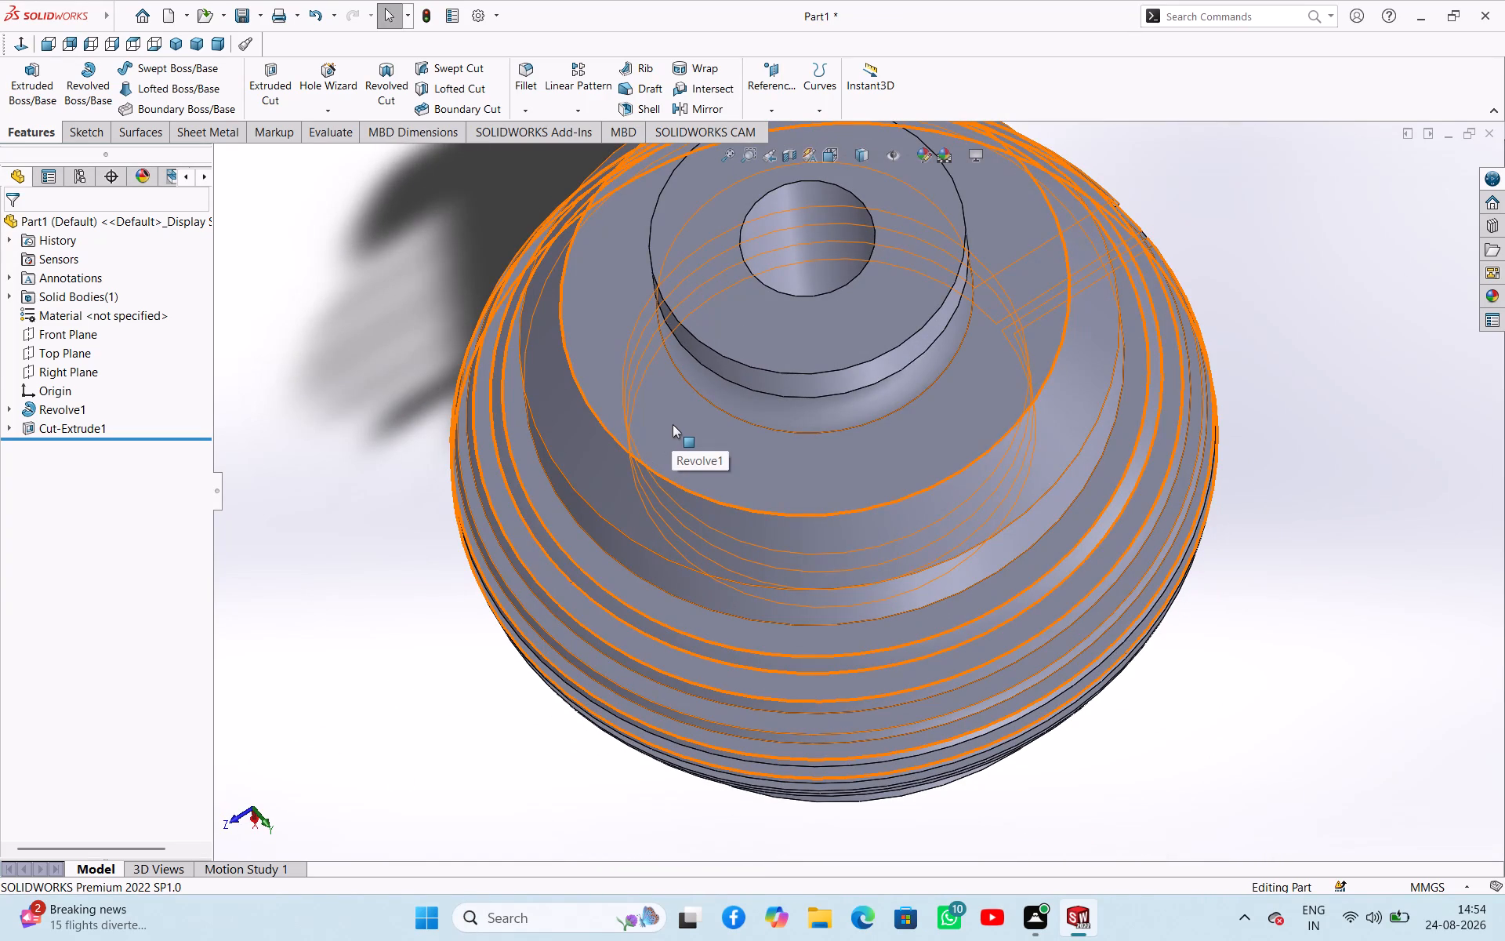
pyautogui.click(673, 424)
pyautogui.click(747, 375)
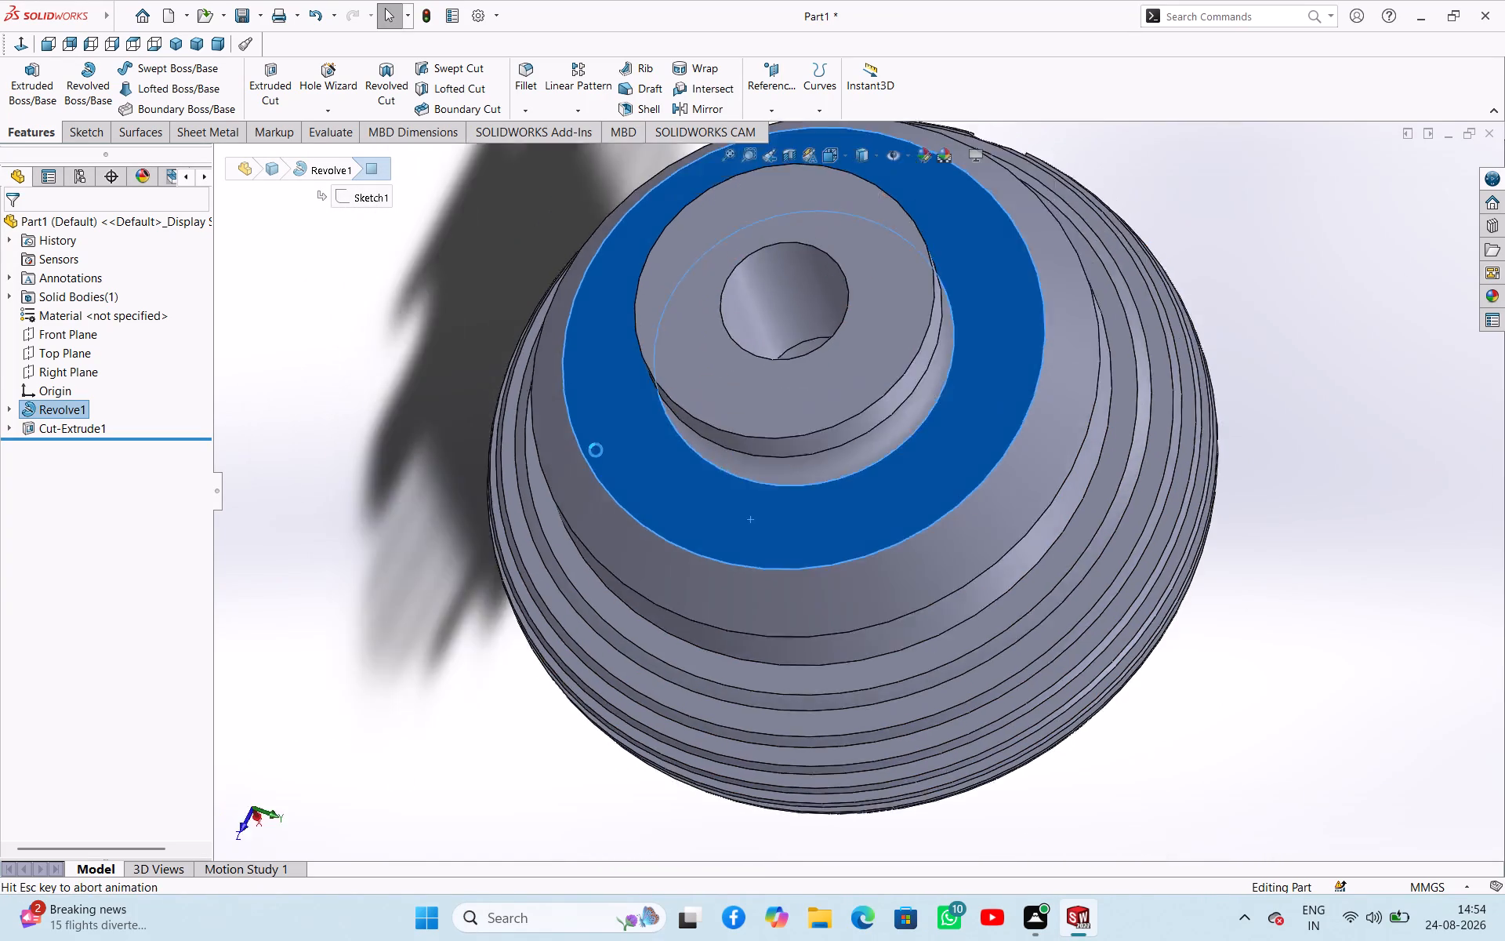
pyautogui.click(456, 463)
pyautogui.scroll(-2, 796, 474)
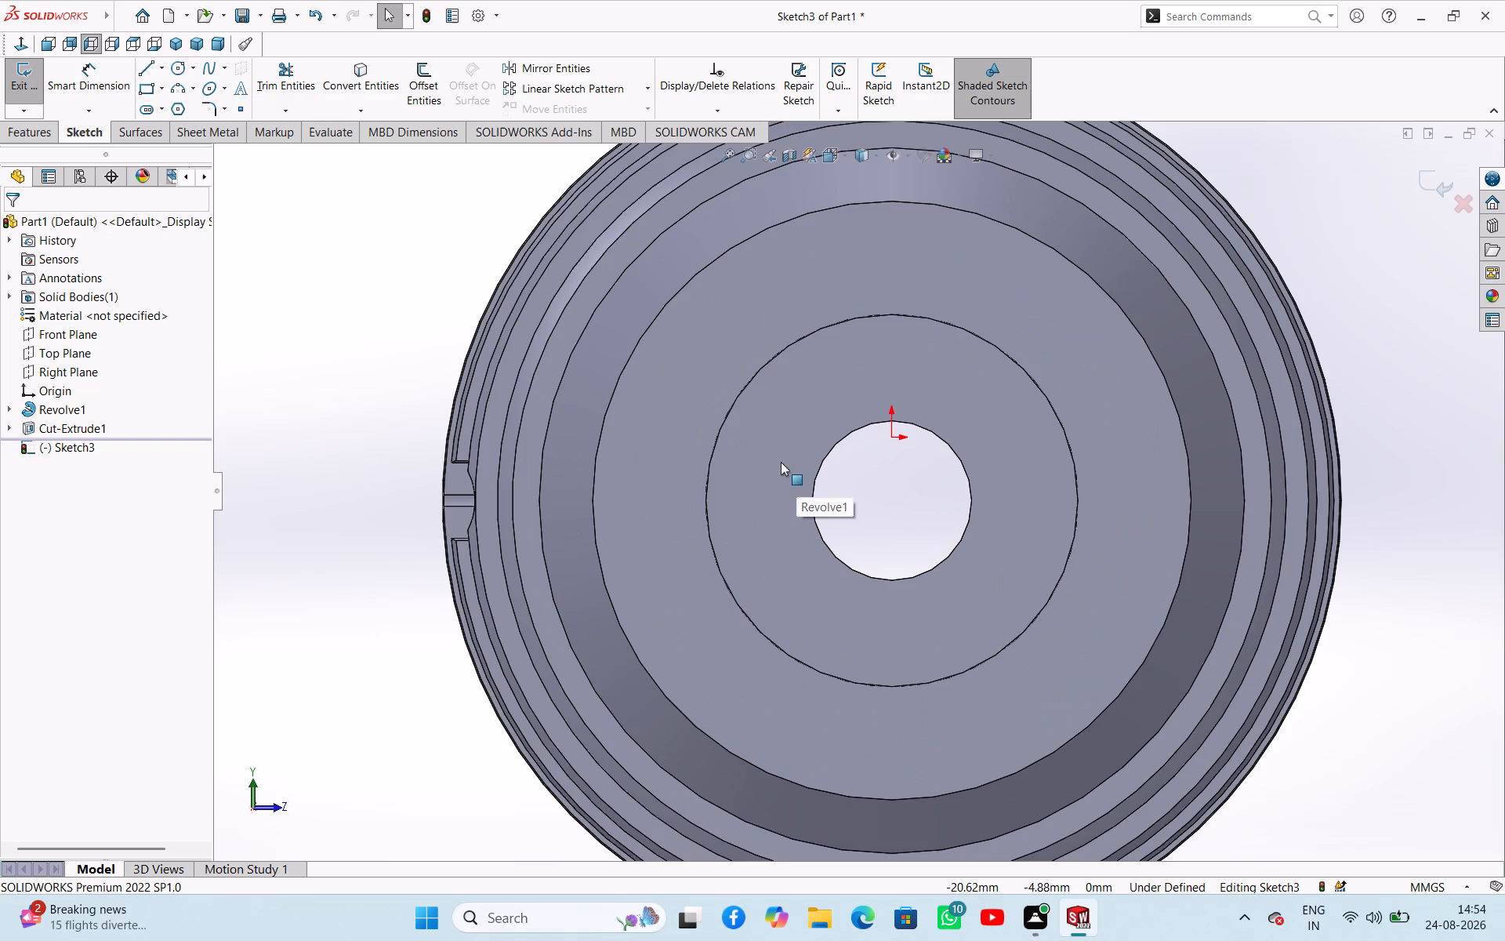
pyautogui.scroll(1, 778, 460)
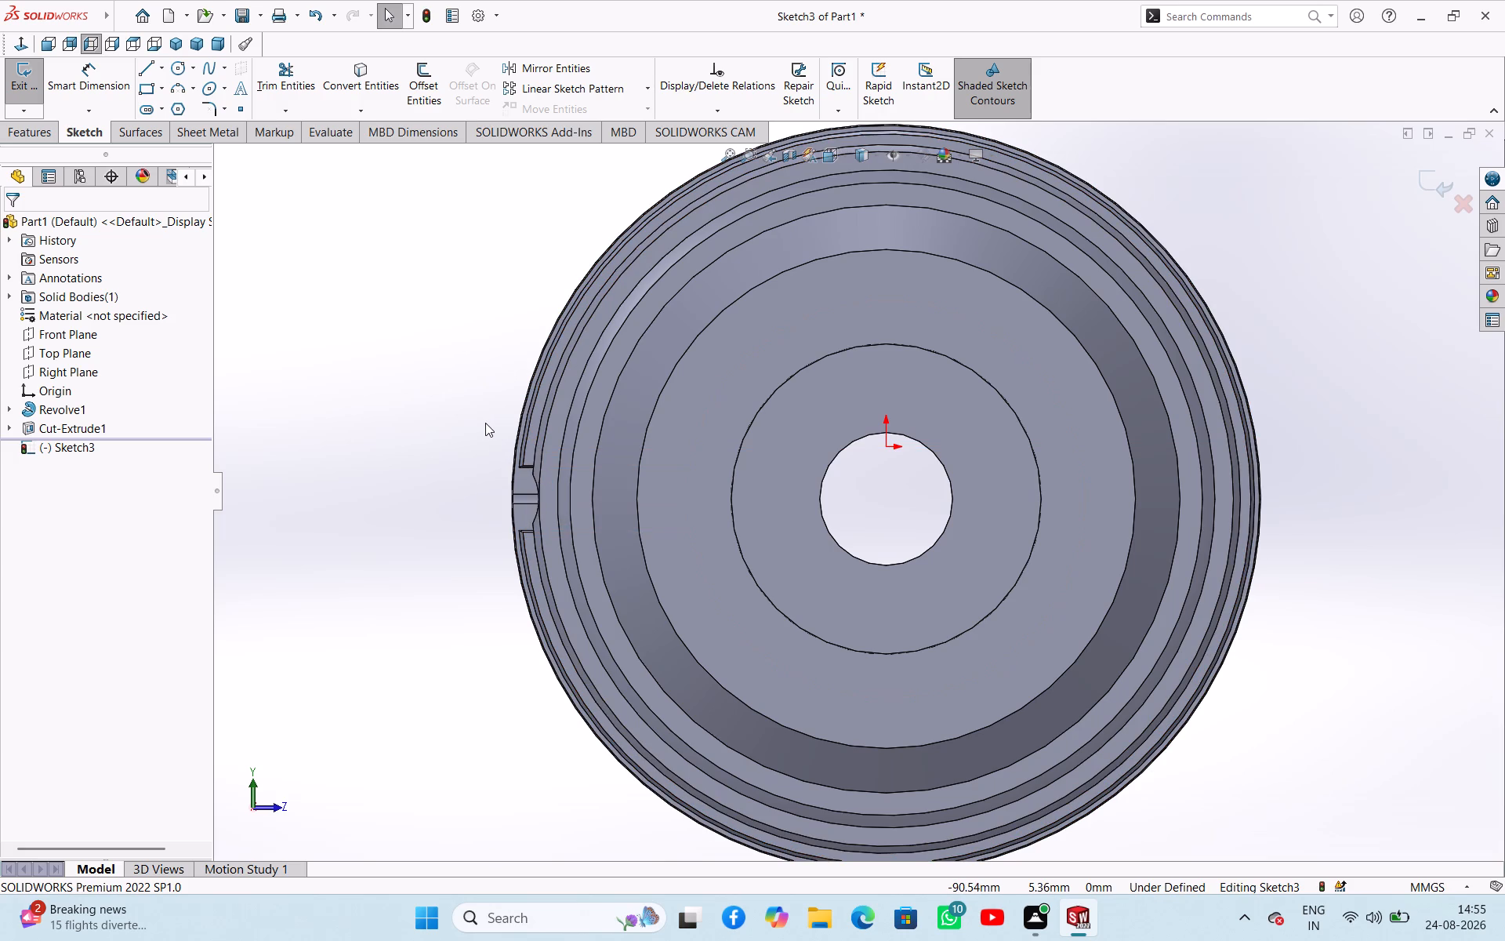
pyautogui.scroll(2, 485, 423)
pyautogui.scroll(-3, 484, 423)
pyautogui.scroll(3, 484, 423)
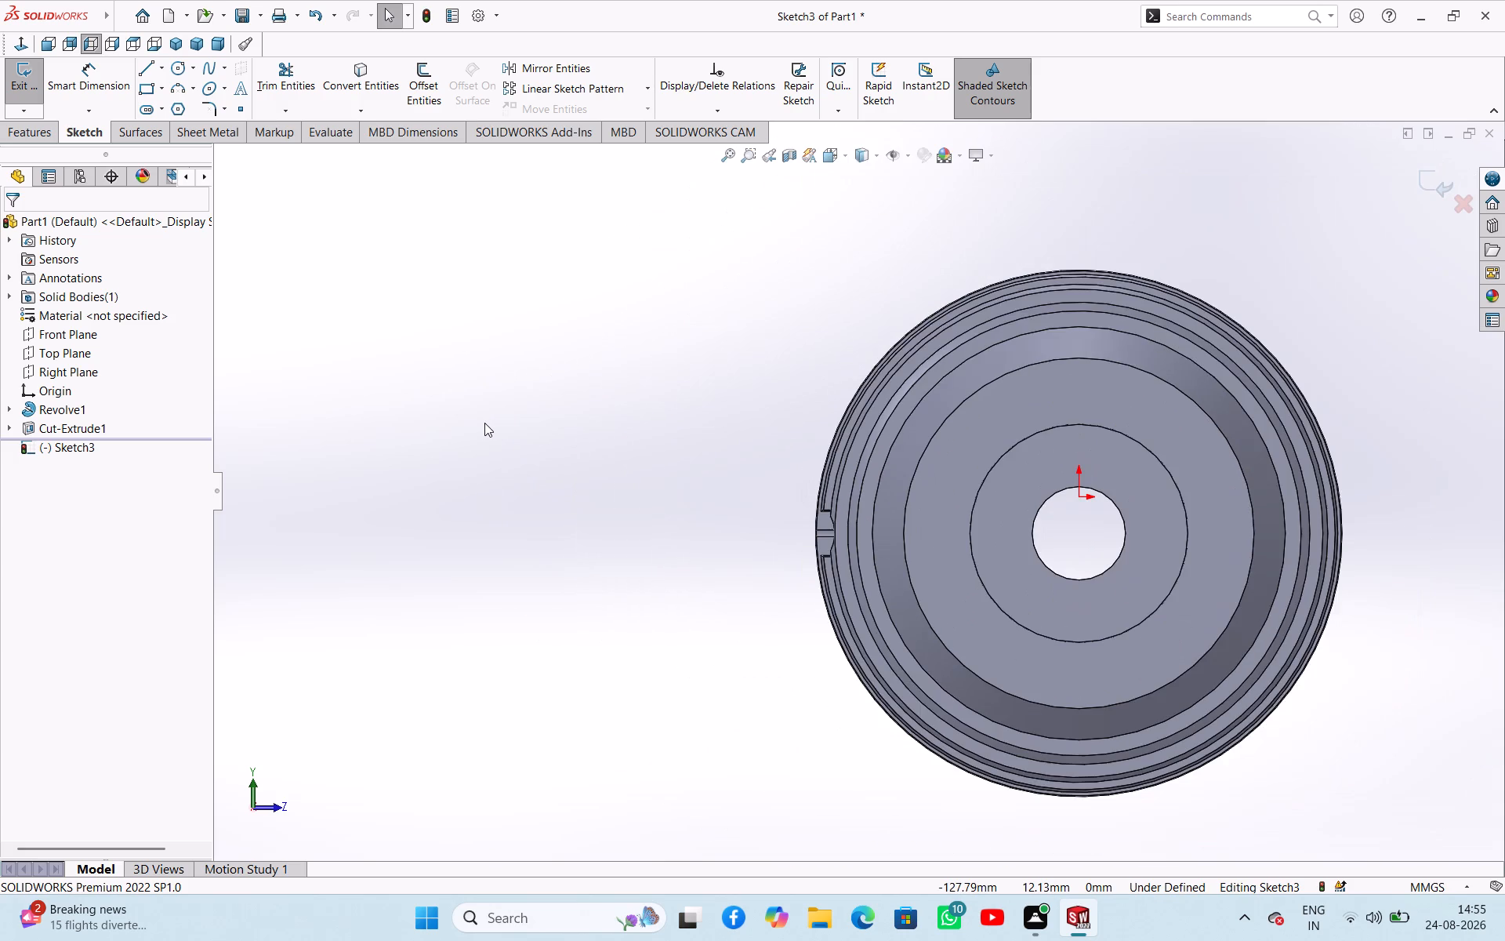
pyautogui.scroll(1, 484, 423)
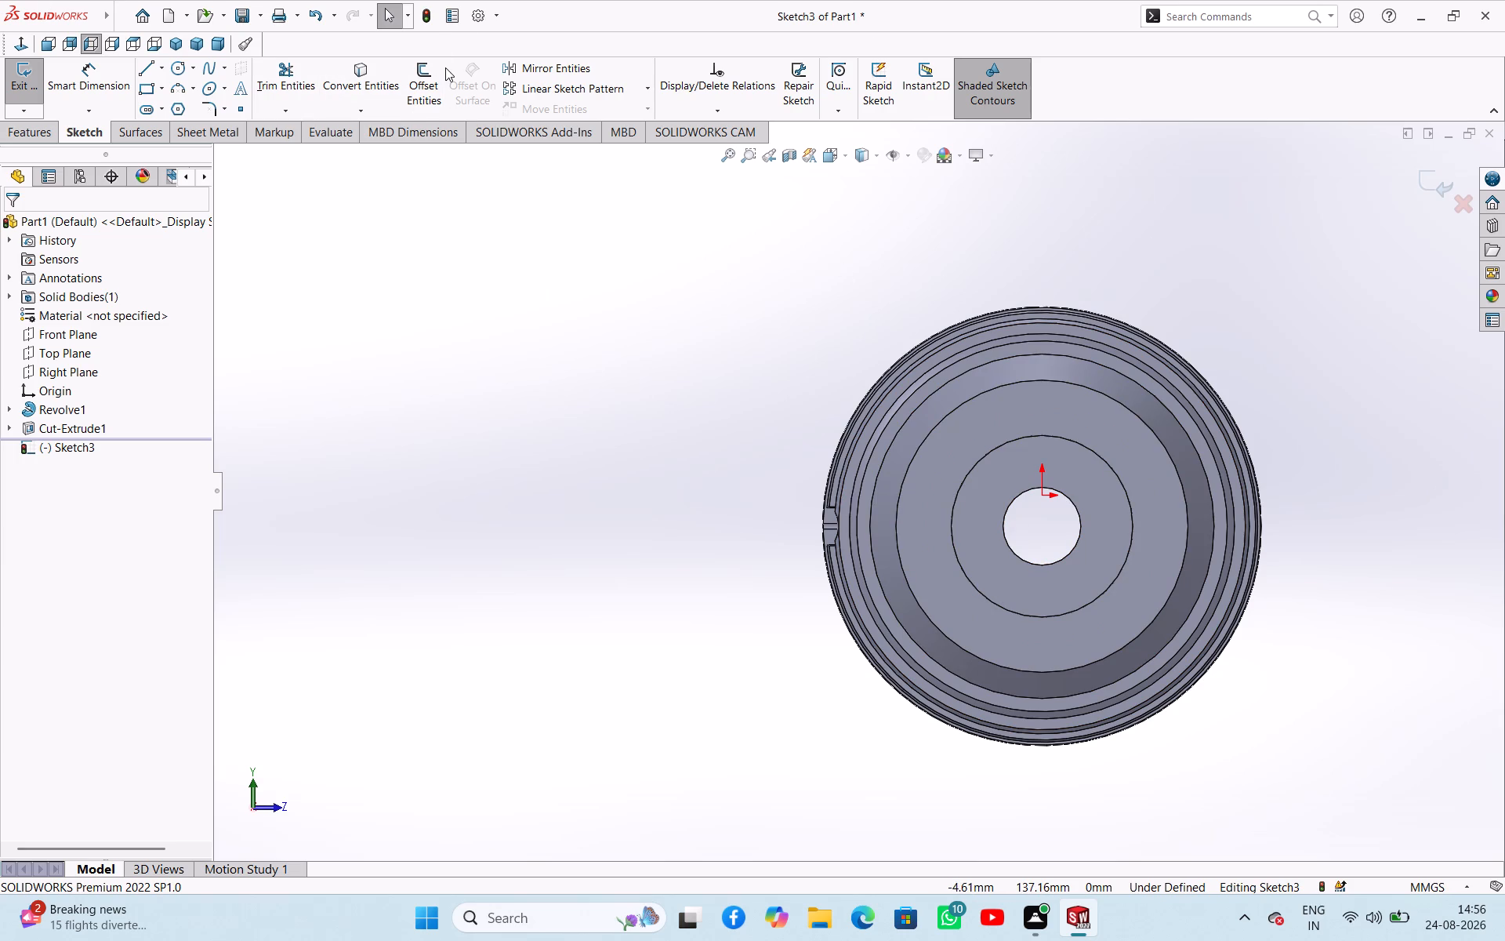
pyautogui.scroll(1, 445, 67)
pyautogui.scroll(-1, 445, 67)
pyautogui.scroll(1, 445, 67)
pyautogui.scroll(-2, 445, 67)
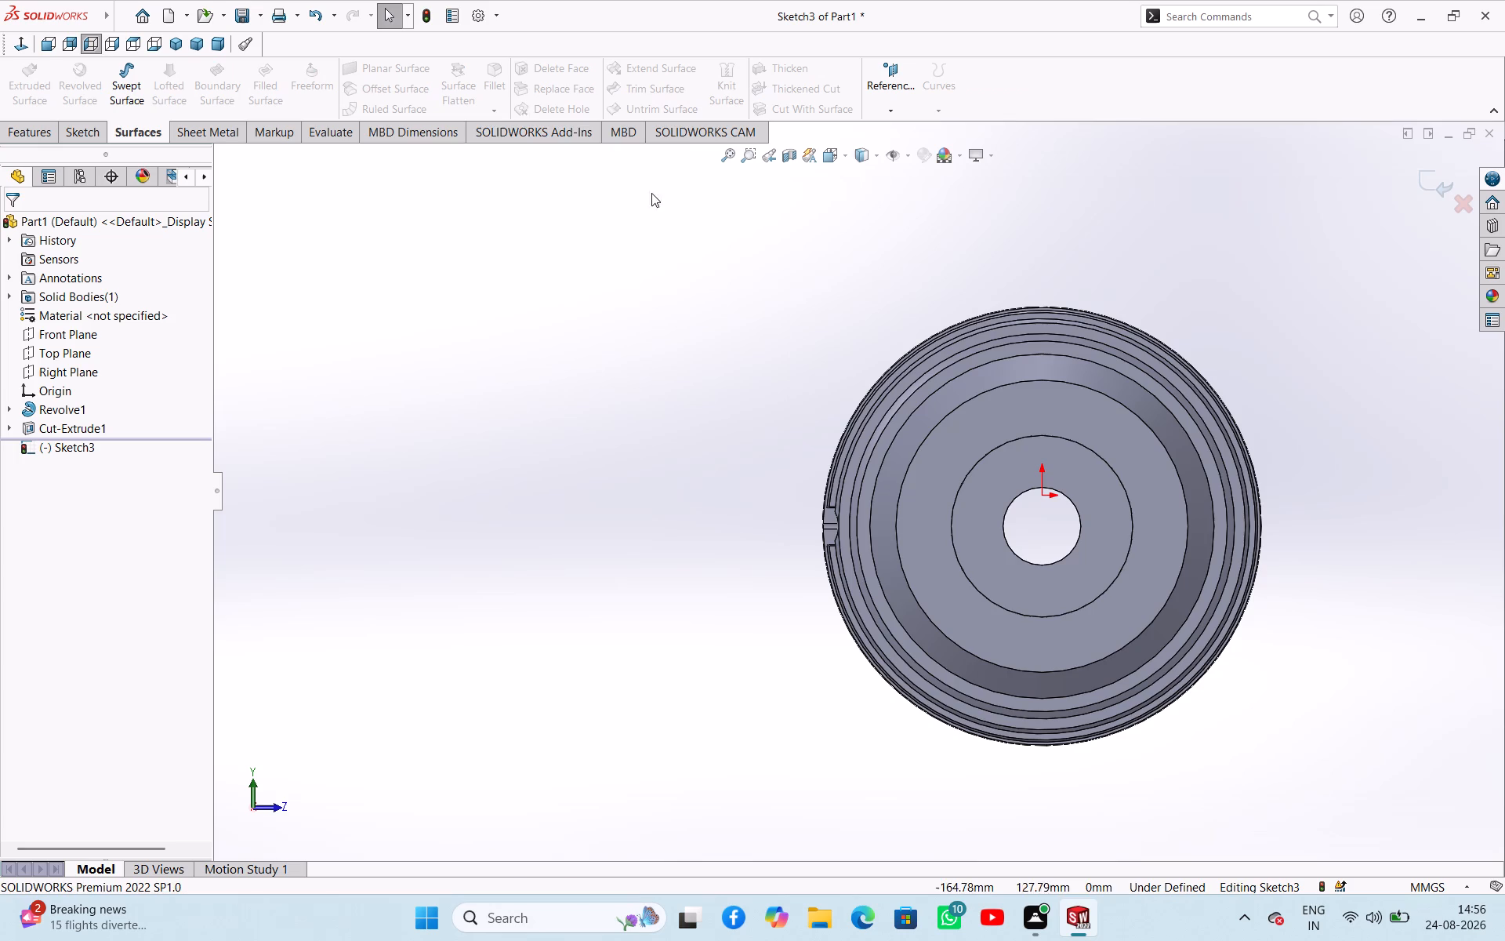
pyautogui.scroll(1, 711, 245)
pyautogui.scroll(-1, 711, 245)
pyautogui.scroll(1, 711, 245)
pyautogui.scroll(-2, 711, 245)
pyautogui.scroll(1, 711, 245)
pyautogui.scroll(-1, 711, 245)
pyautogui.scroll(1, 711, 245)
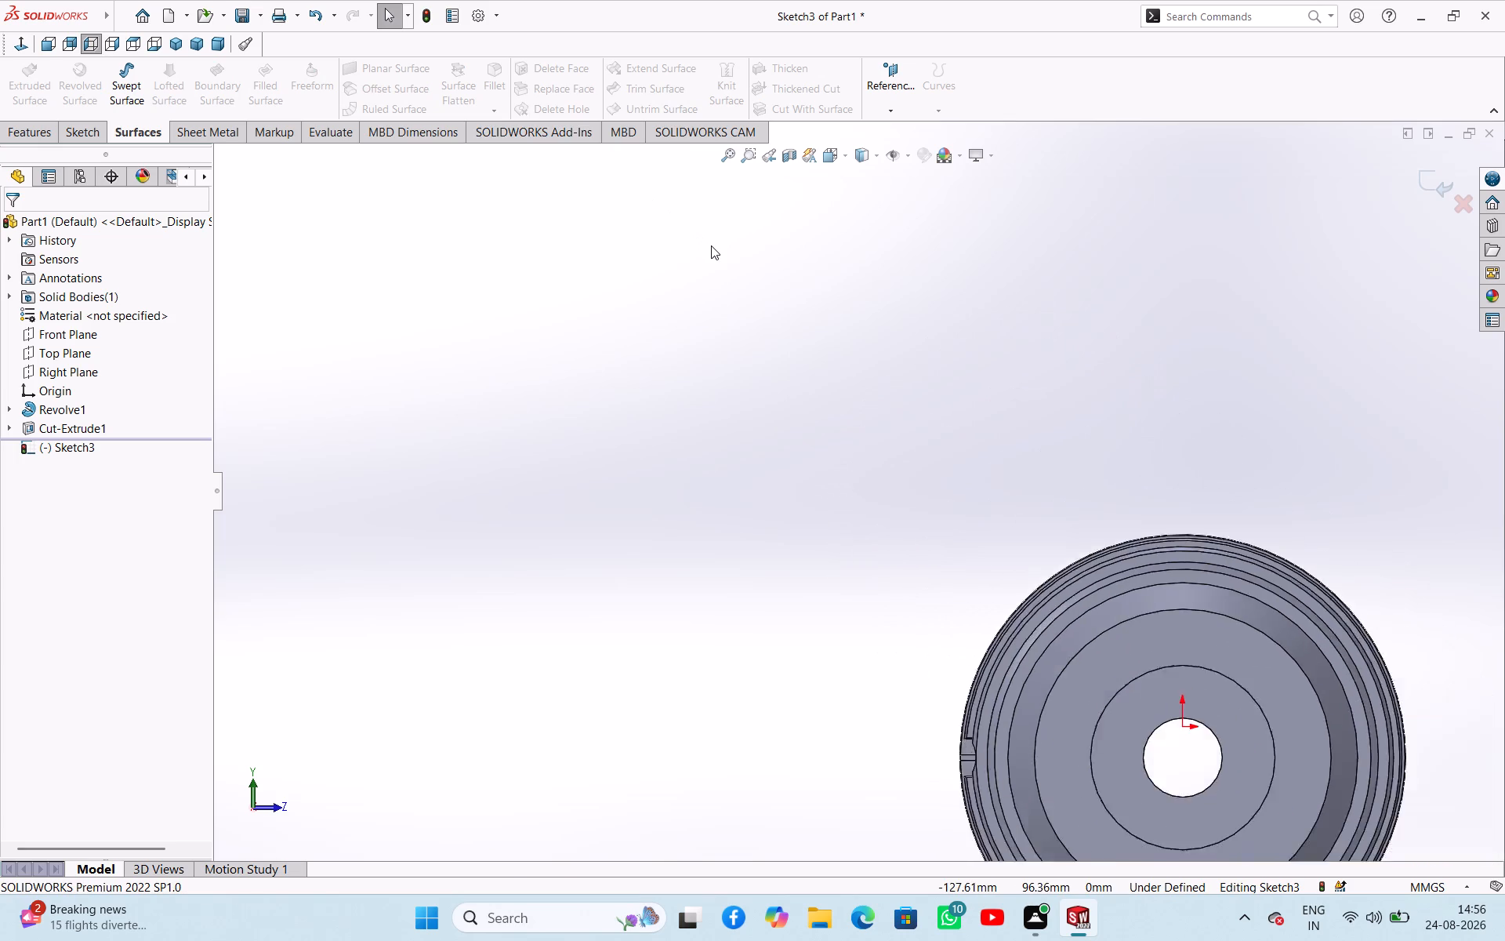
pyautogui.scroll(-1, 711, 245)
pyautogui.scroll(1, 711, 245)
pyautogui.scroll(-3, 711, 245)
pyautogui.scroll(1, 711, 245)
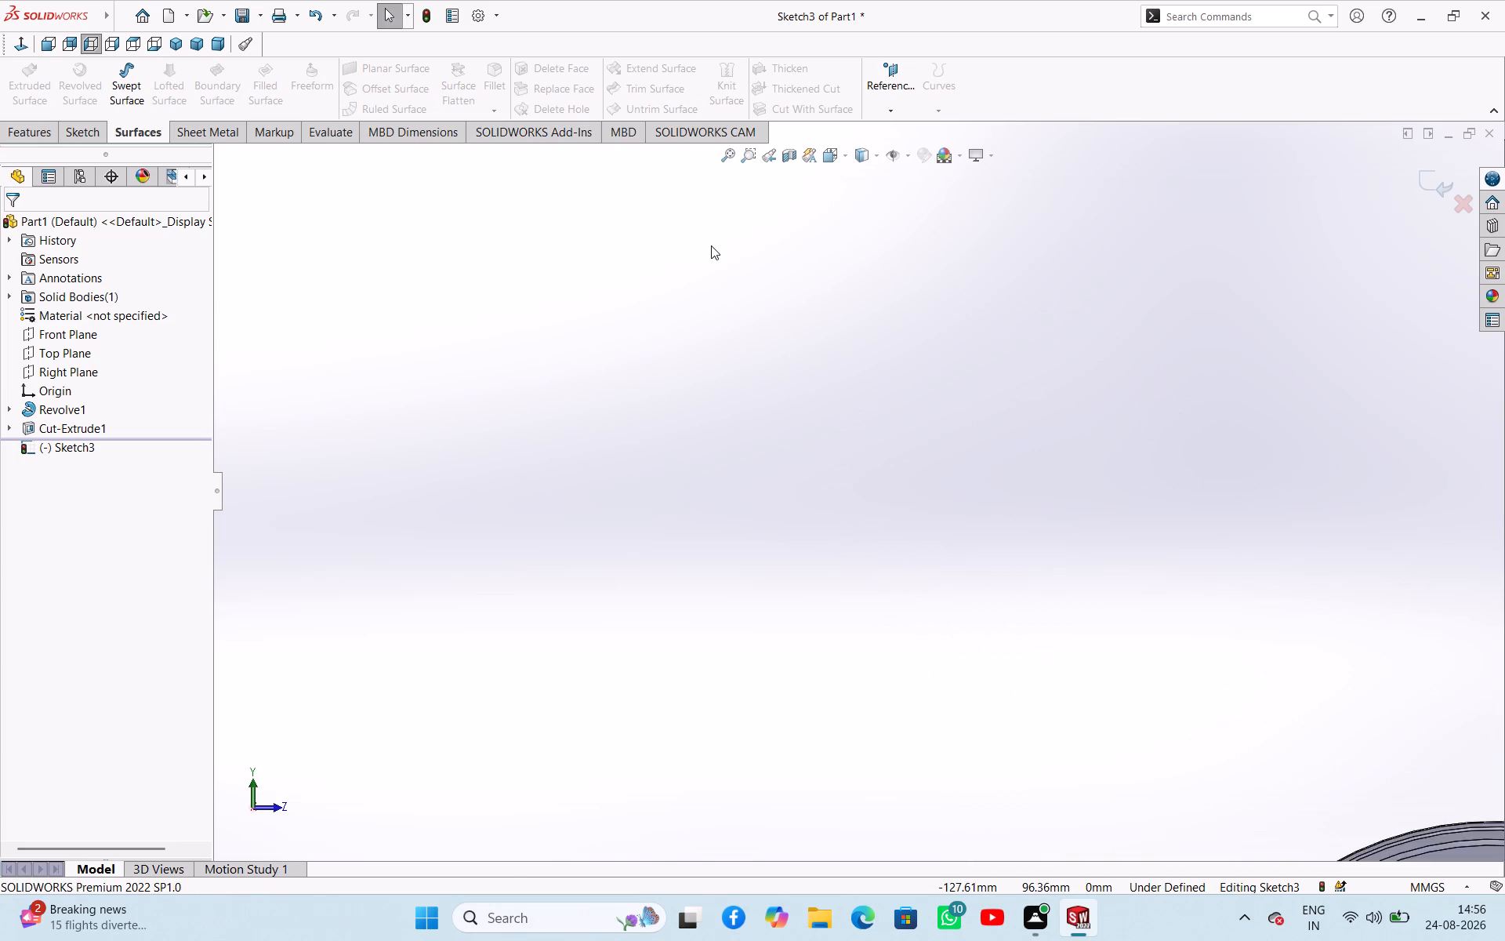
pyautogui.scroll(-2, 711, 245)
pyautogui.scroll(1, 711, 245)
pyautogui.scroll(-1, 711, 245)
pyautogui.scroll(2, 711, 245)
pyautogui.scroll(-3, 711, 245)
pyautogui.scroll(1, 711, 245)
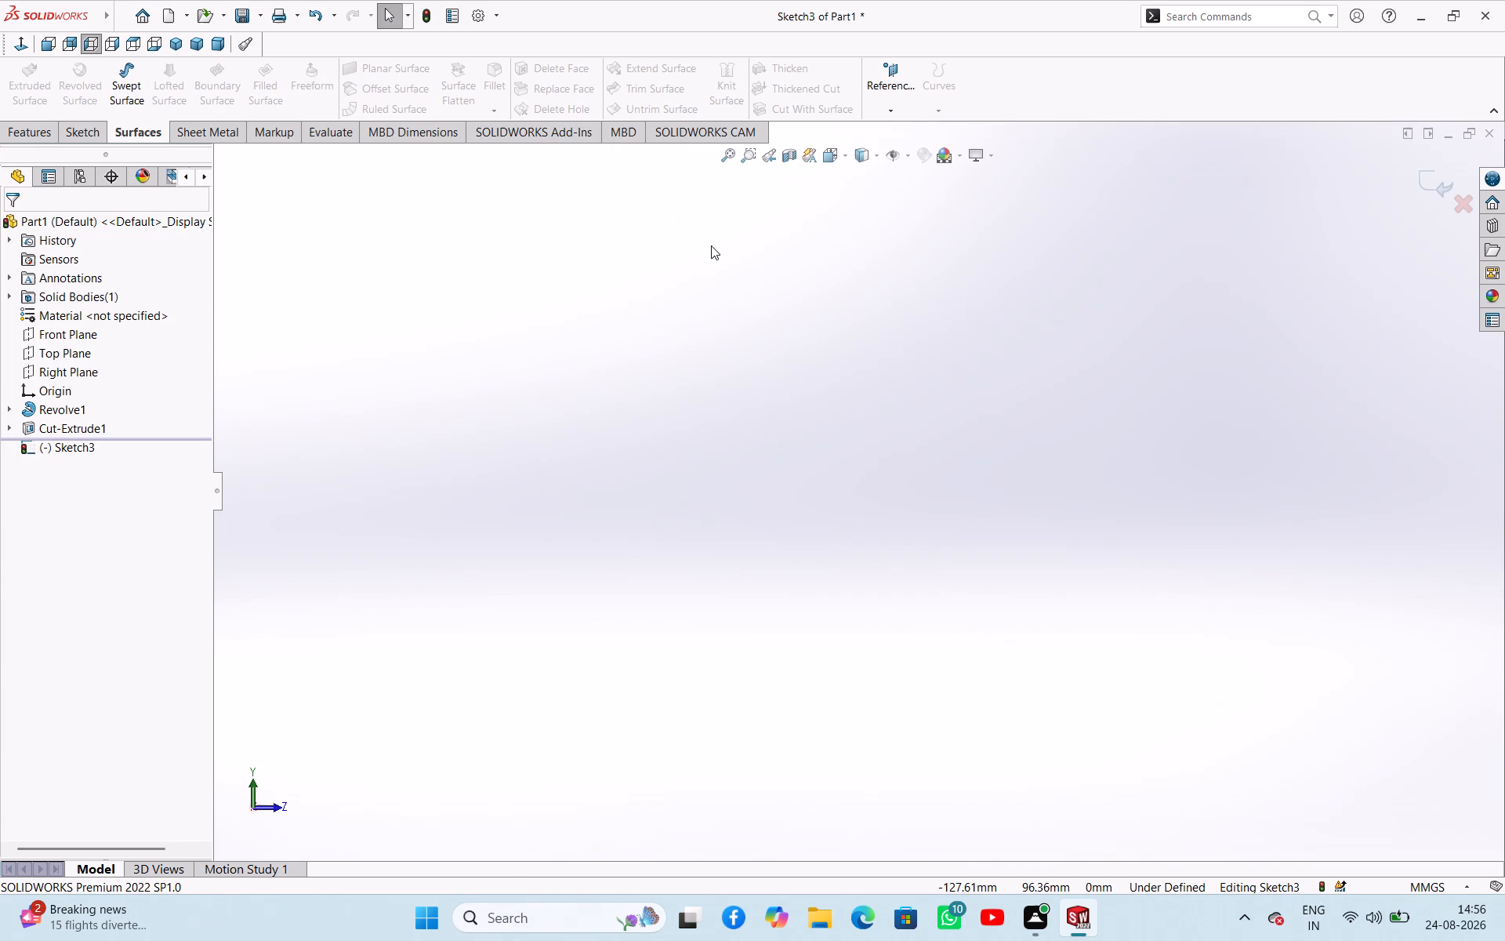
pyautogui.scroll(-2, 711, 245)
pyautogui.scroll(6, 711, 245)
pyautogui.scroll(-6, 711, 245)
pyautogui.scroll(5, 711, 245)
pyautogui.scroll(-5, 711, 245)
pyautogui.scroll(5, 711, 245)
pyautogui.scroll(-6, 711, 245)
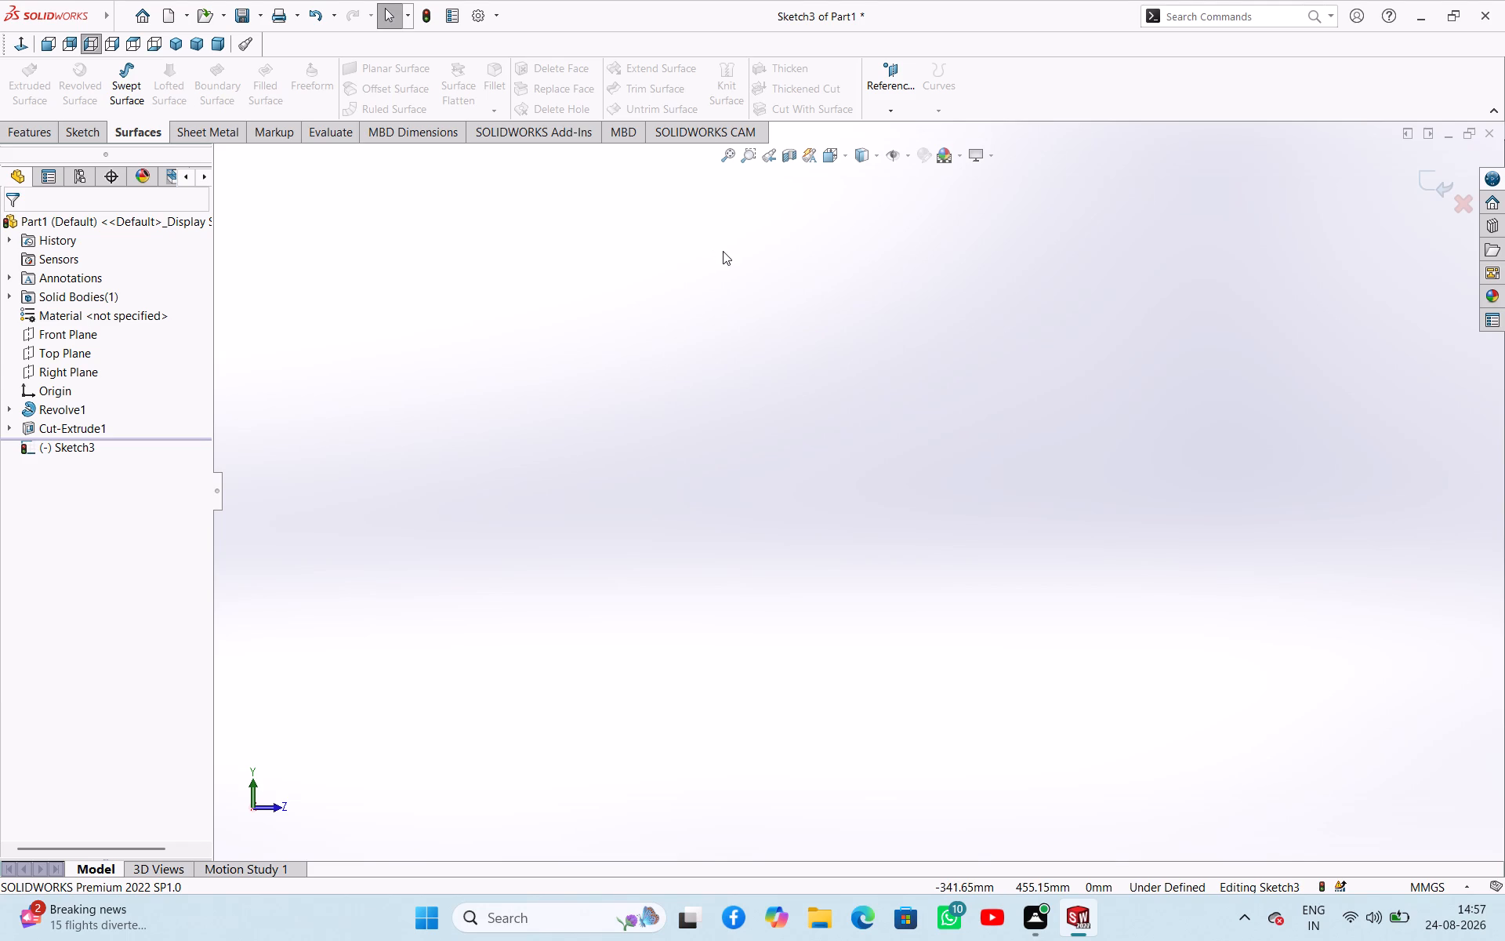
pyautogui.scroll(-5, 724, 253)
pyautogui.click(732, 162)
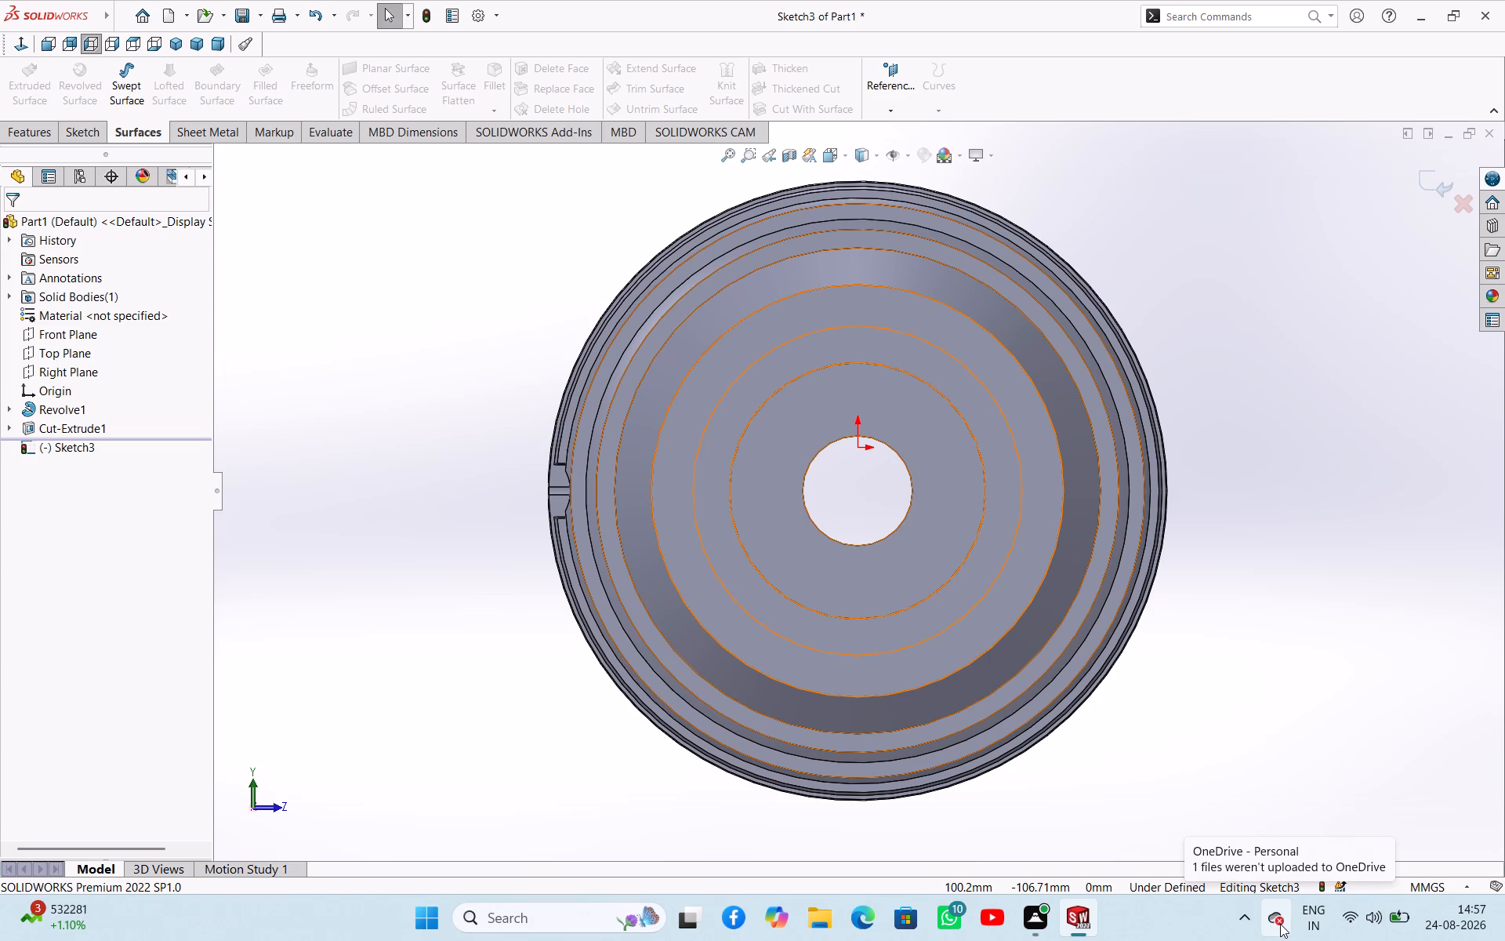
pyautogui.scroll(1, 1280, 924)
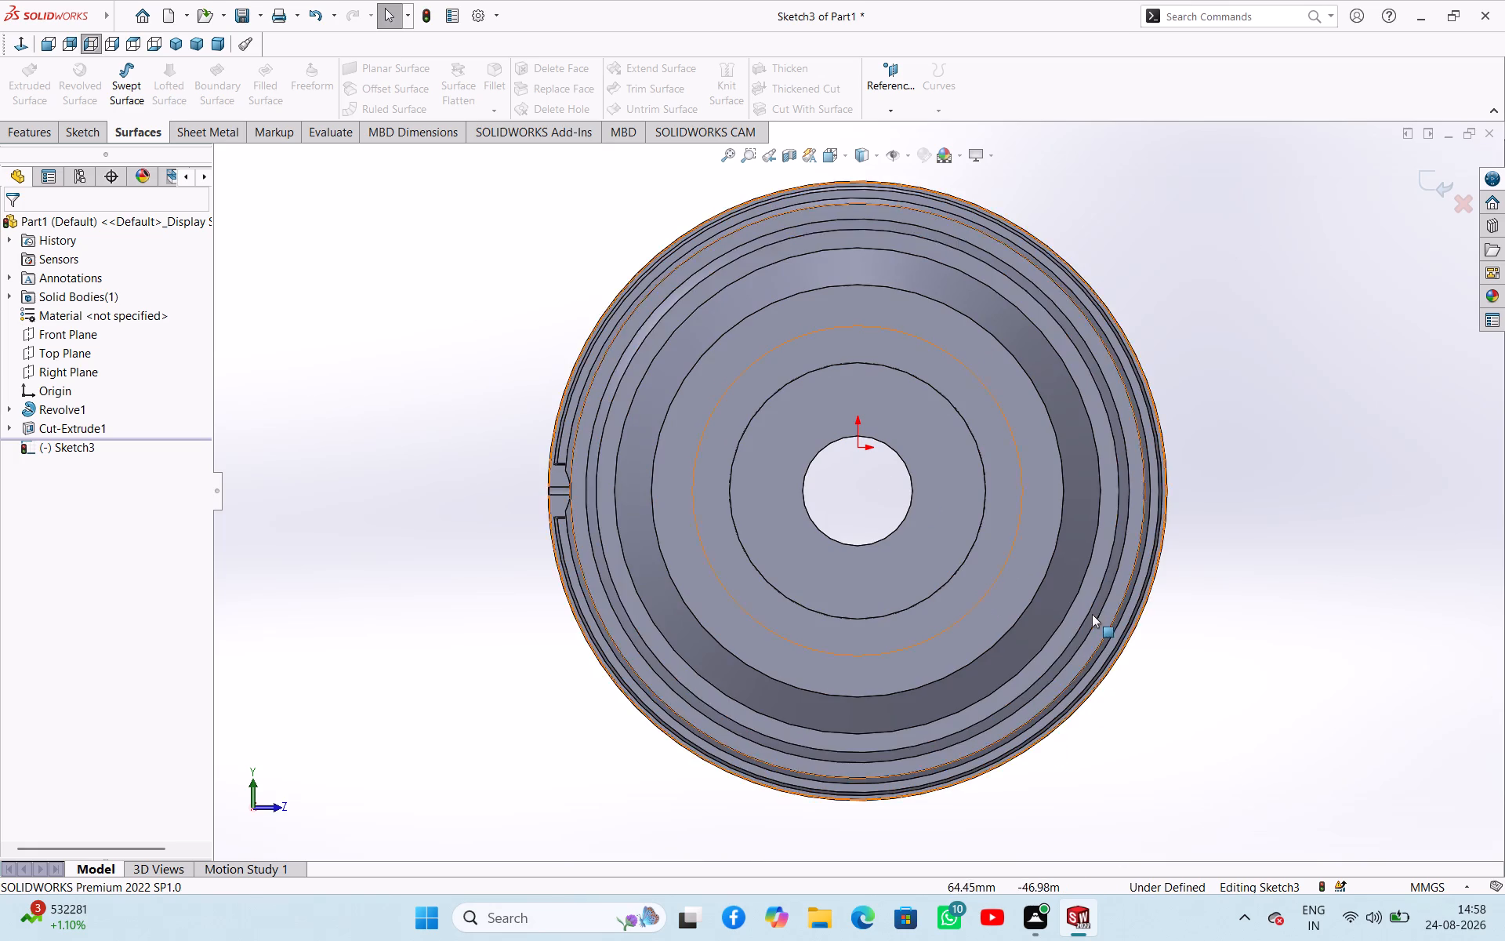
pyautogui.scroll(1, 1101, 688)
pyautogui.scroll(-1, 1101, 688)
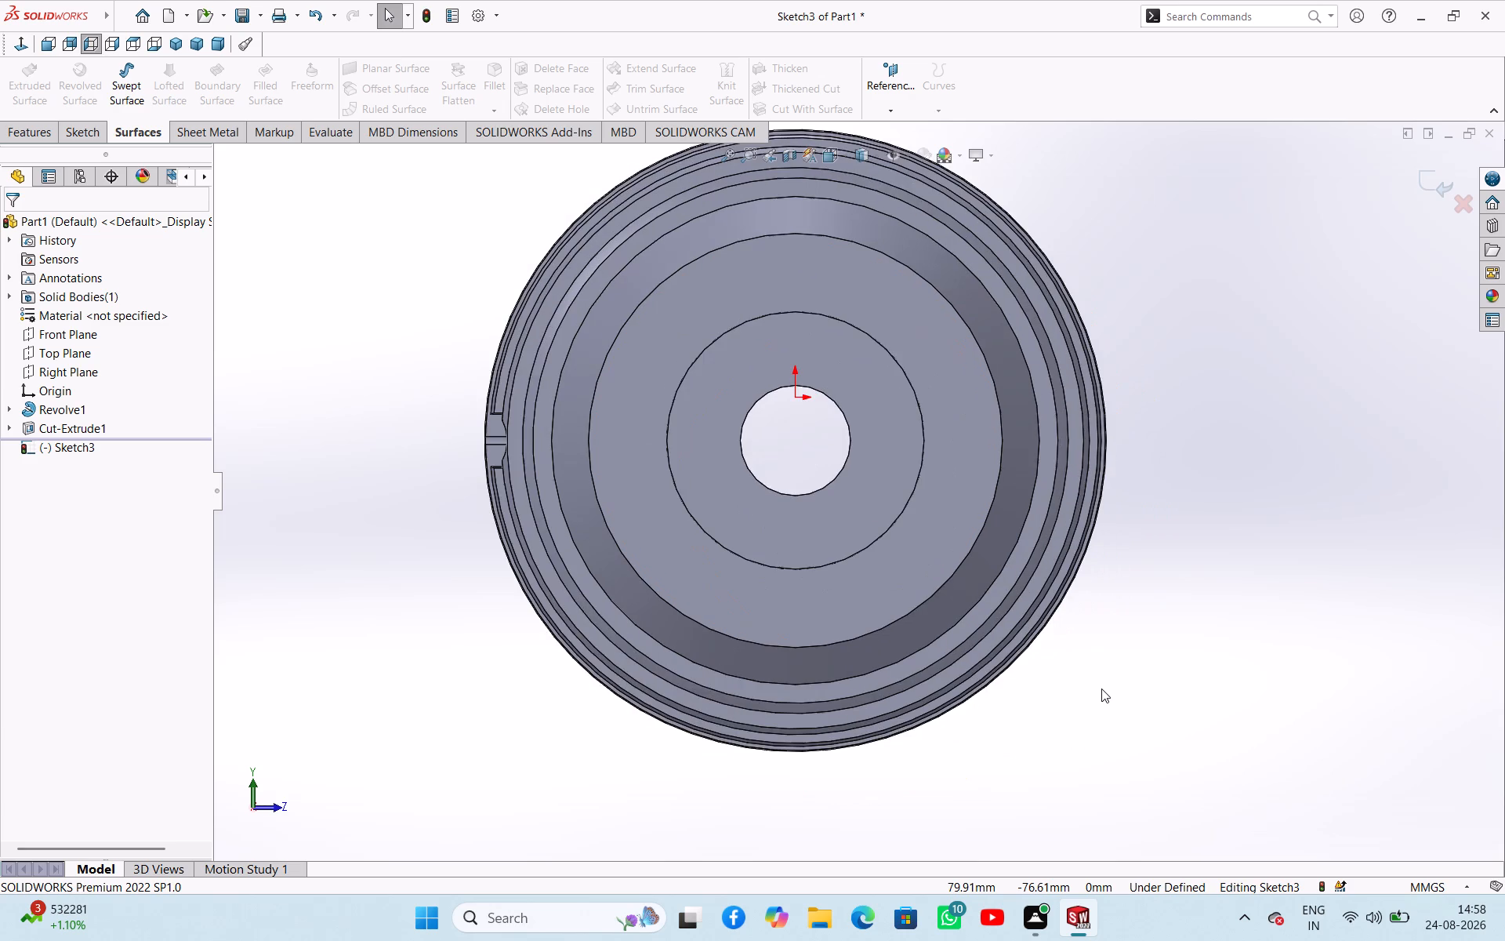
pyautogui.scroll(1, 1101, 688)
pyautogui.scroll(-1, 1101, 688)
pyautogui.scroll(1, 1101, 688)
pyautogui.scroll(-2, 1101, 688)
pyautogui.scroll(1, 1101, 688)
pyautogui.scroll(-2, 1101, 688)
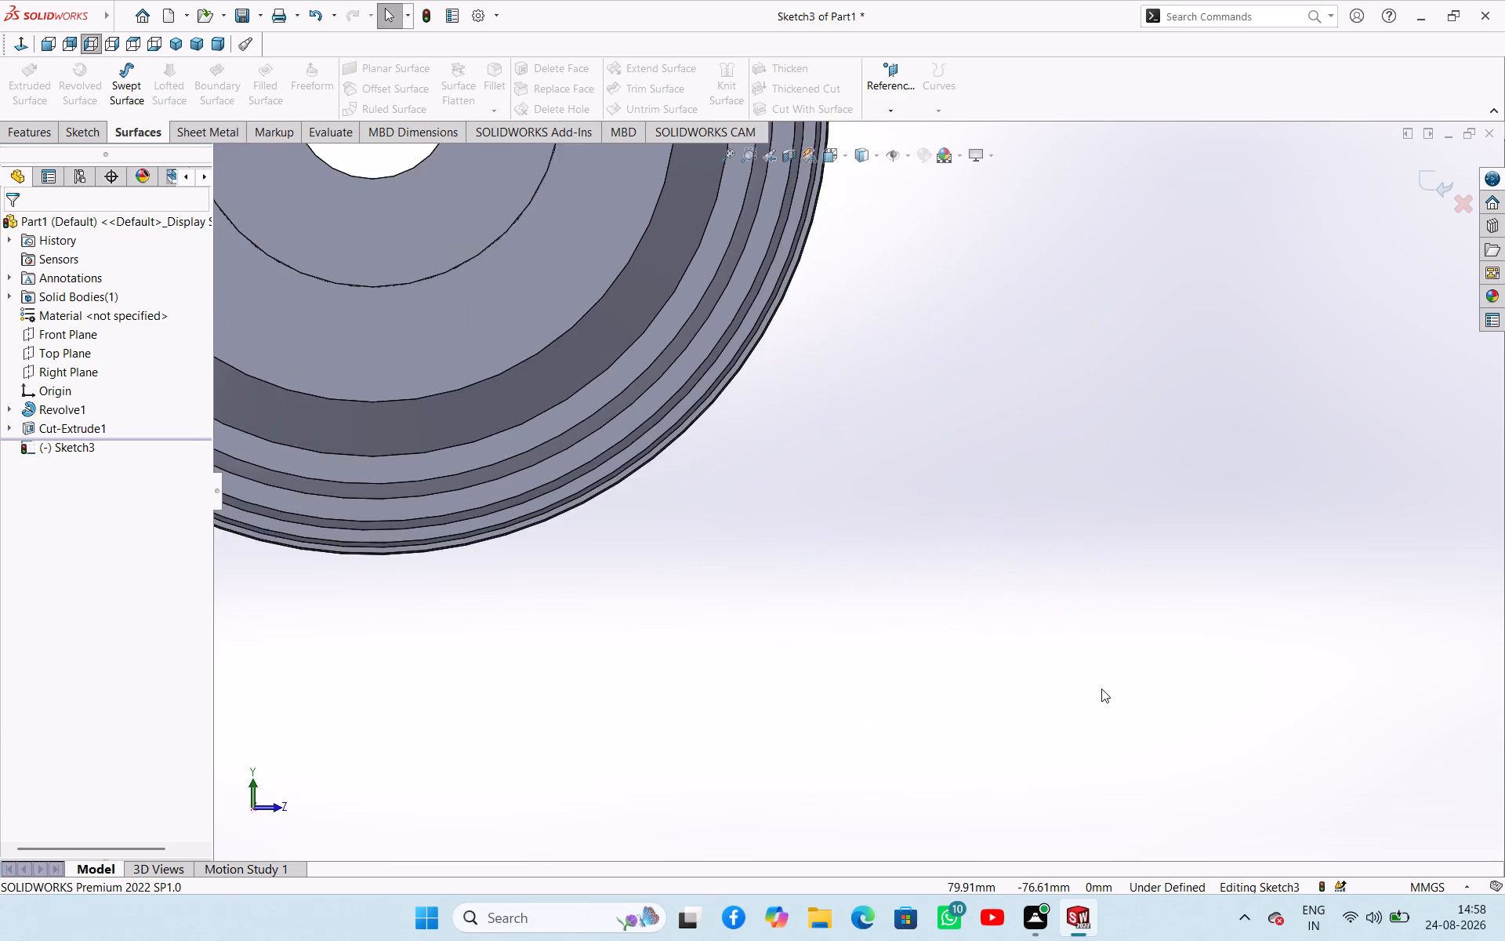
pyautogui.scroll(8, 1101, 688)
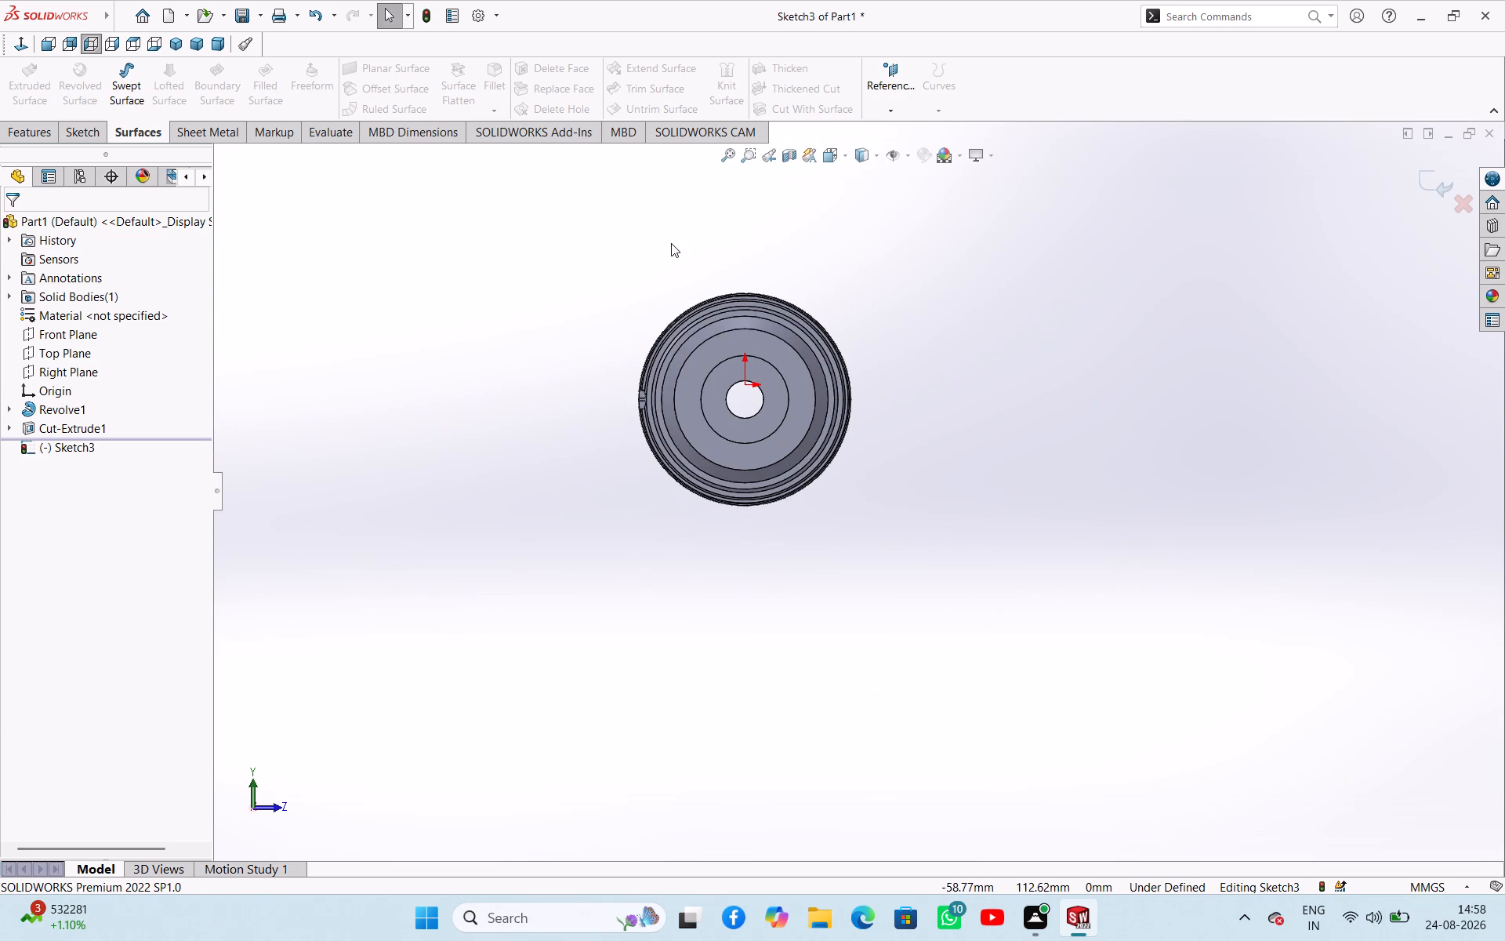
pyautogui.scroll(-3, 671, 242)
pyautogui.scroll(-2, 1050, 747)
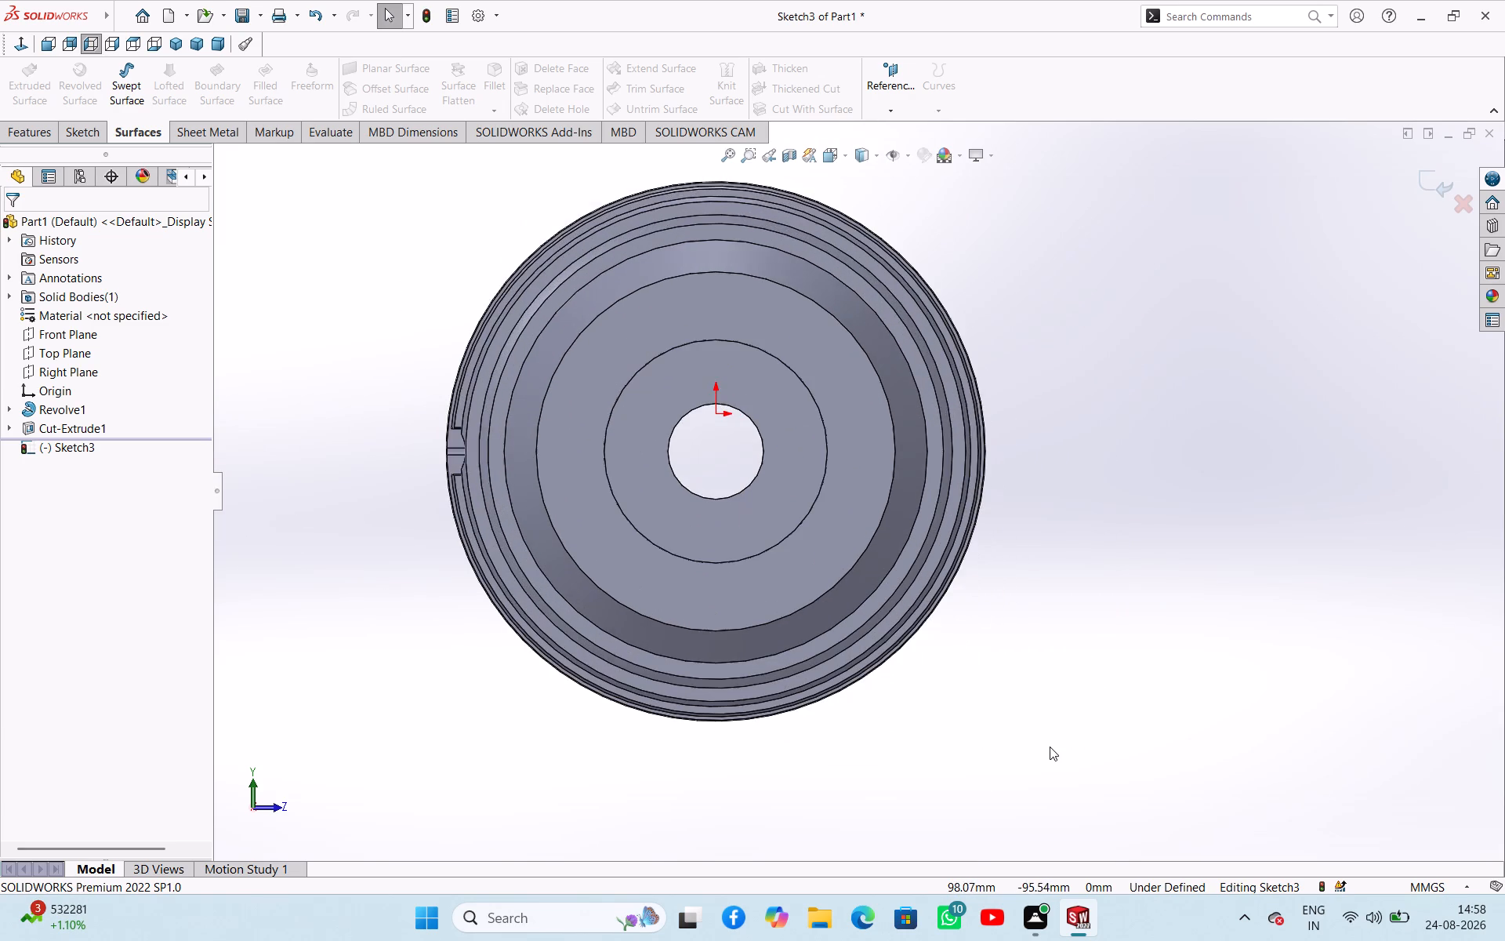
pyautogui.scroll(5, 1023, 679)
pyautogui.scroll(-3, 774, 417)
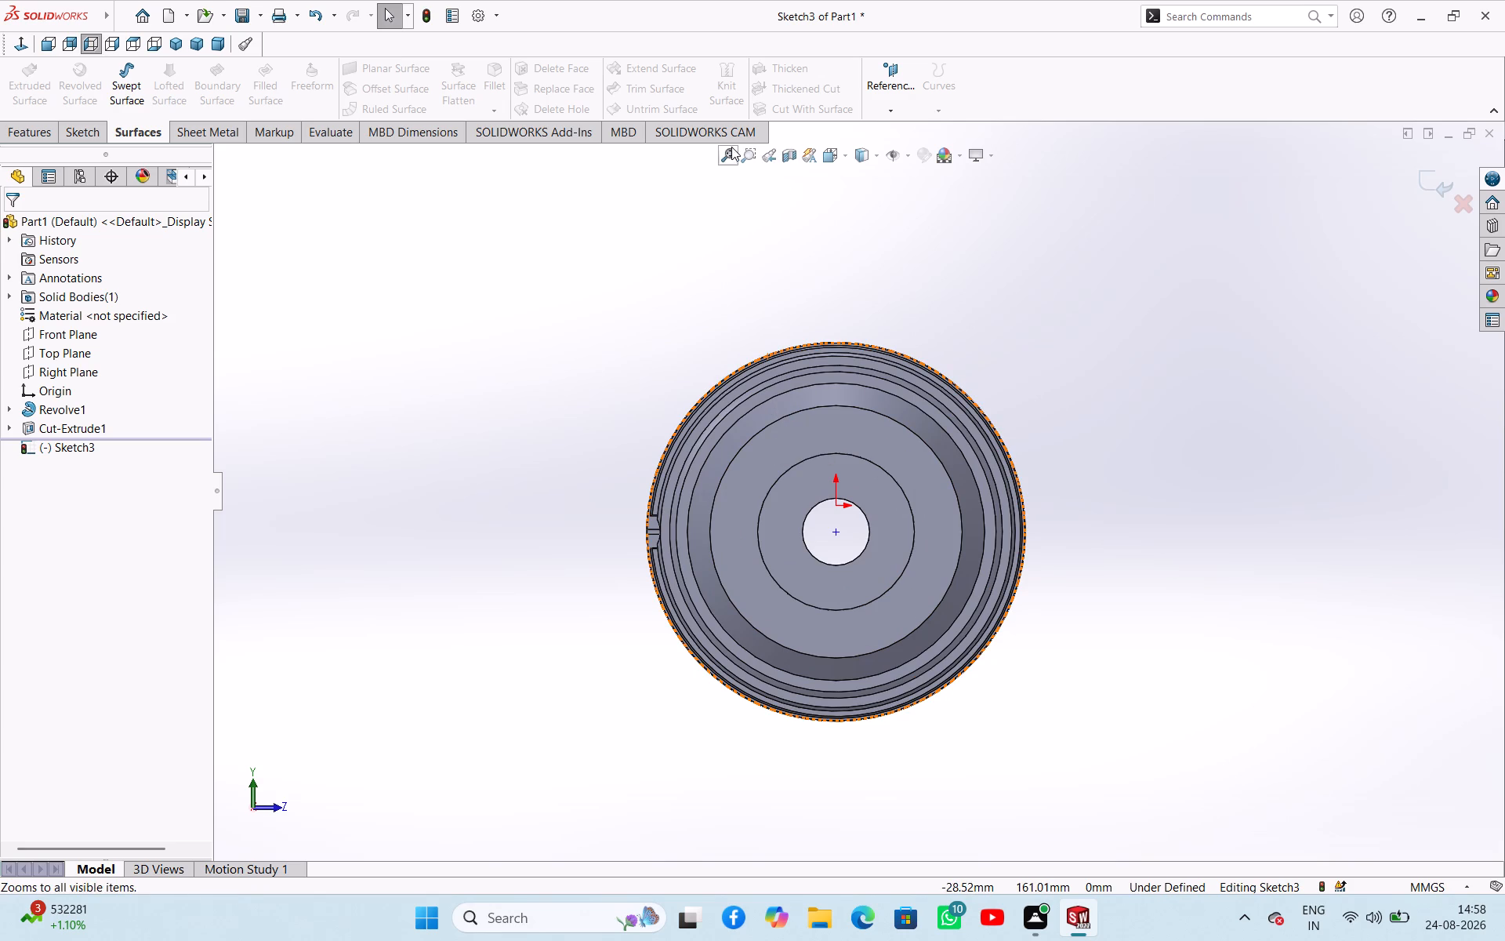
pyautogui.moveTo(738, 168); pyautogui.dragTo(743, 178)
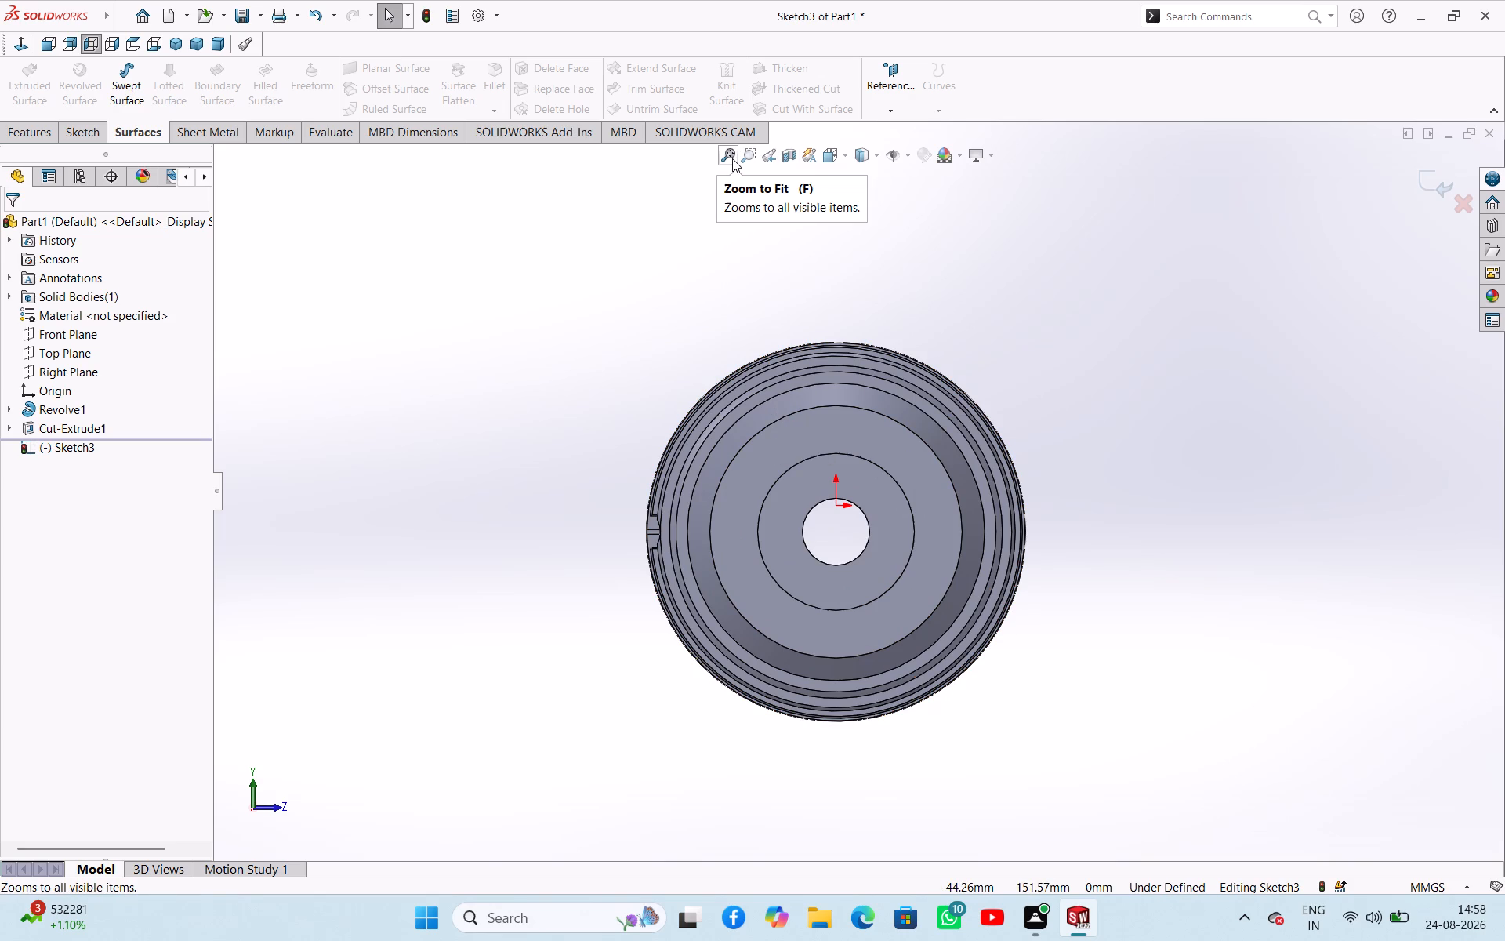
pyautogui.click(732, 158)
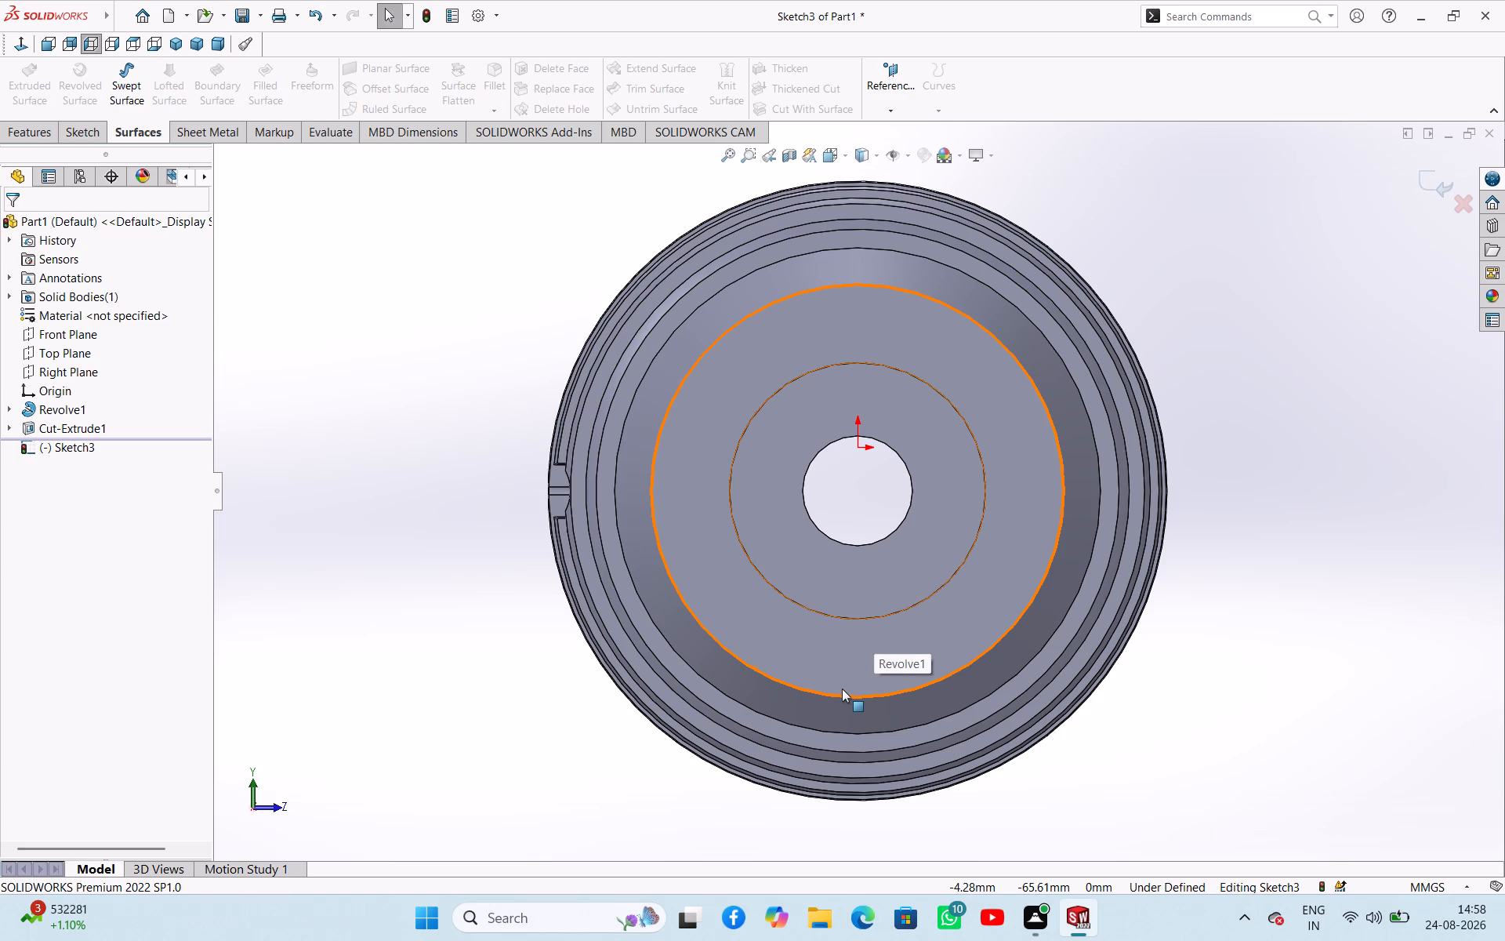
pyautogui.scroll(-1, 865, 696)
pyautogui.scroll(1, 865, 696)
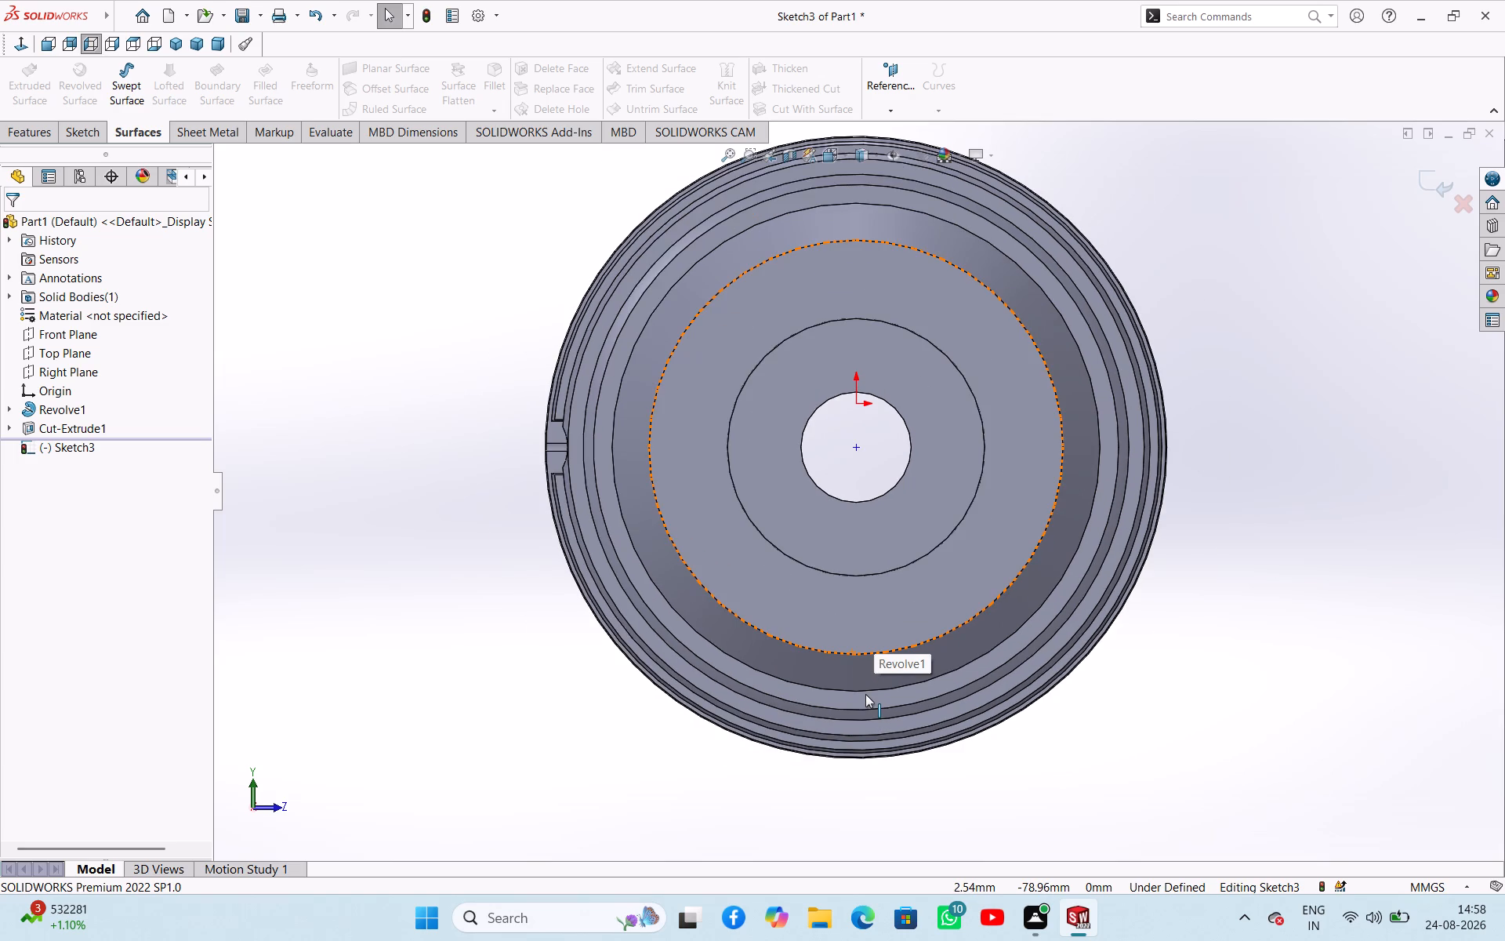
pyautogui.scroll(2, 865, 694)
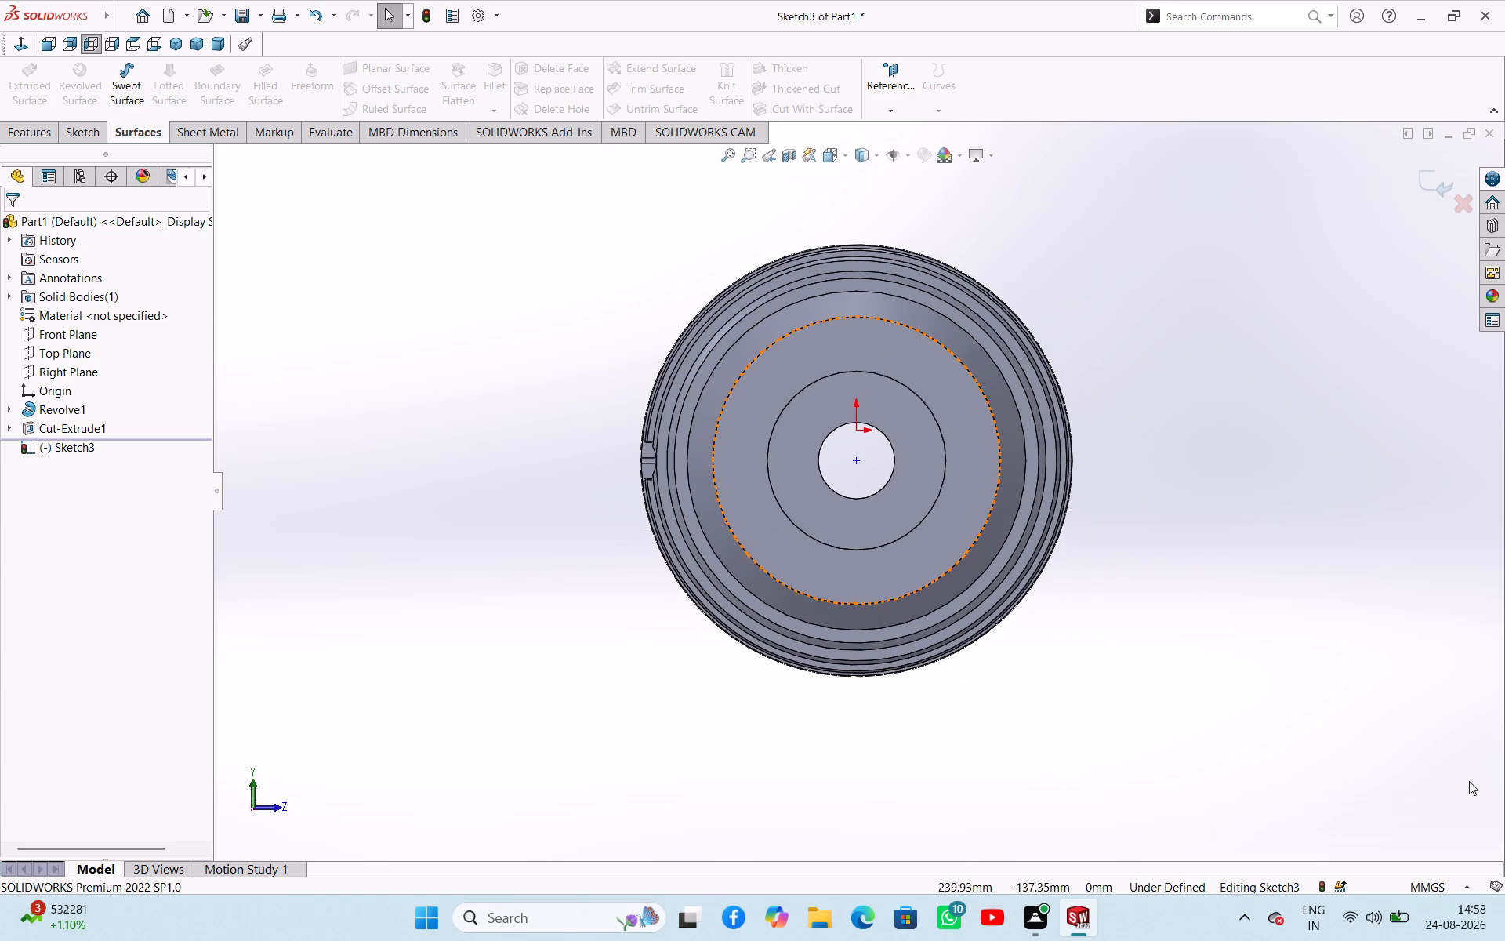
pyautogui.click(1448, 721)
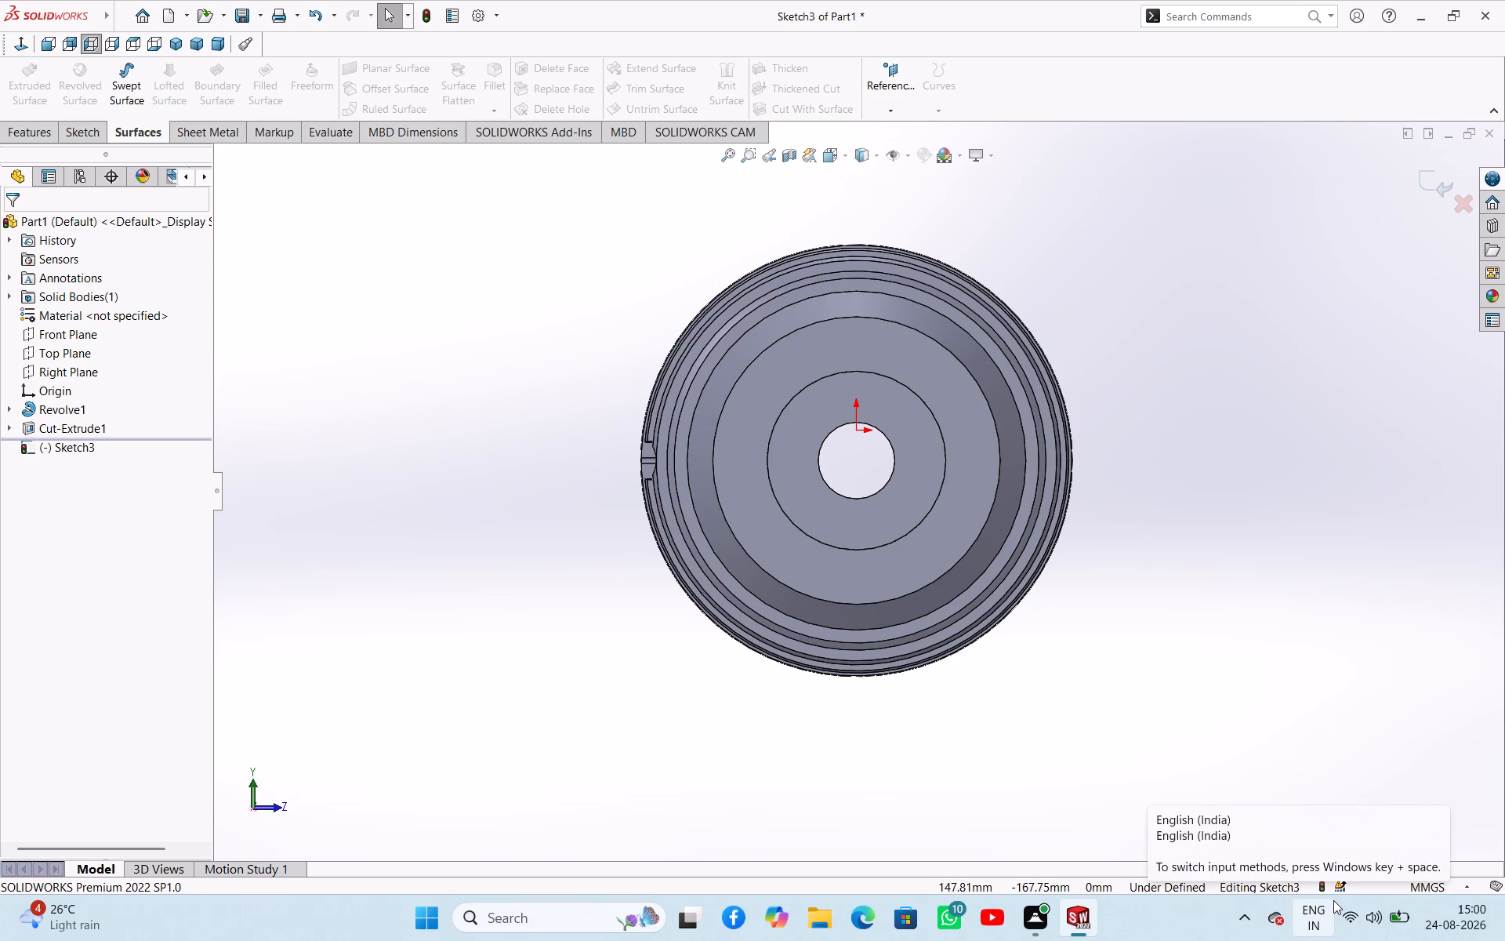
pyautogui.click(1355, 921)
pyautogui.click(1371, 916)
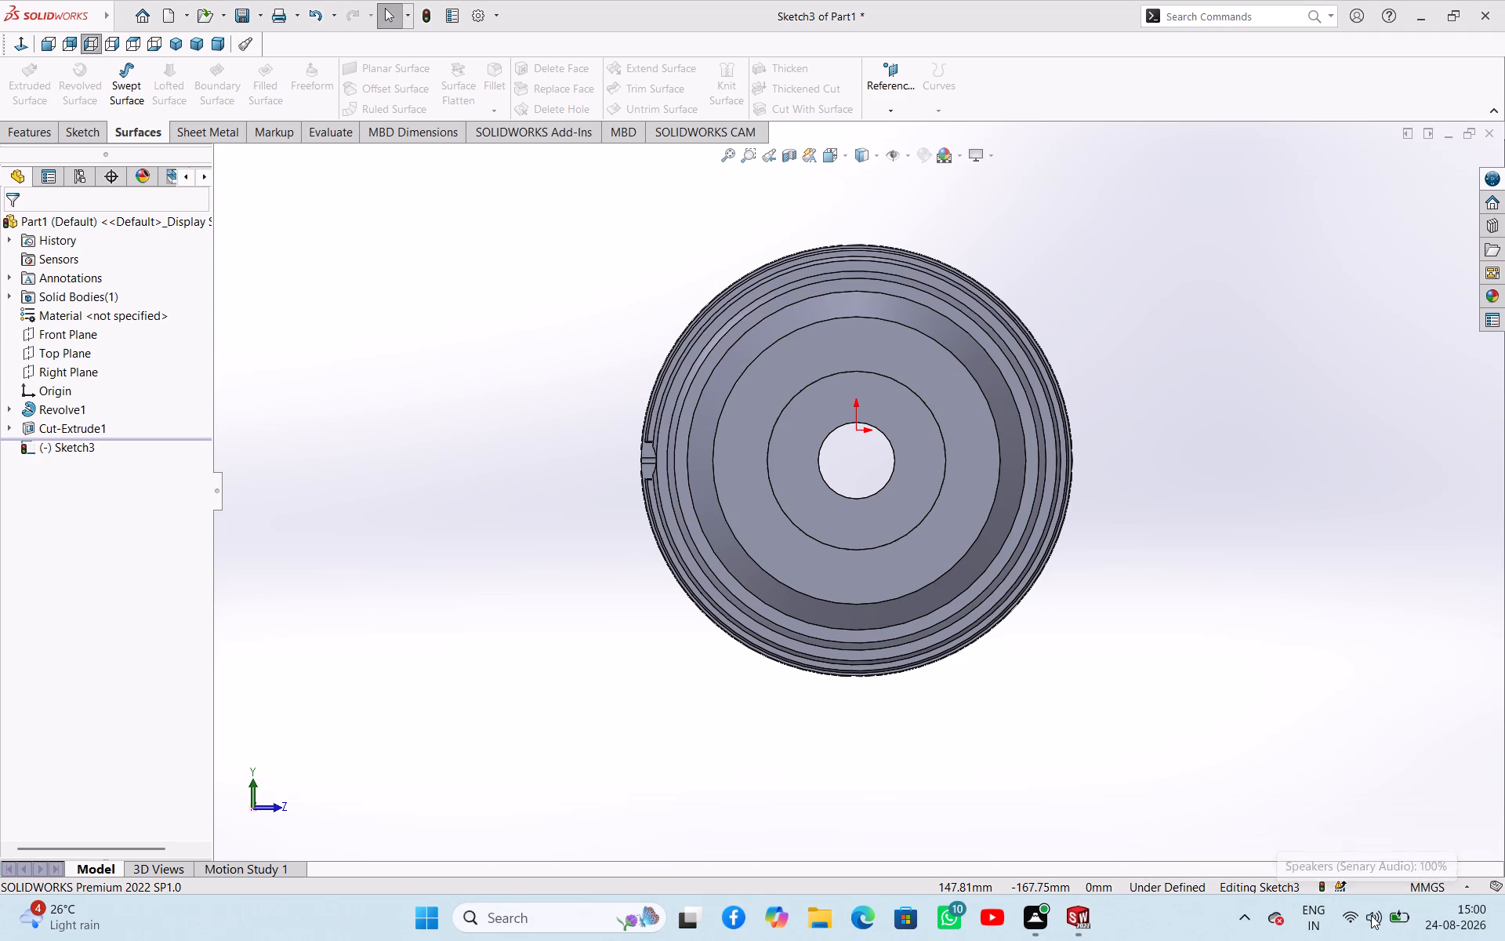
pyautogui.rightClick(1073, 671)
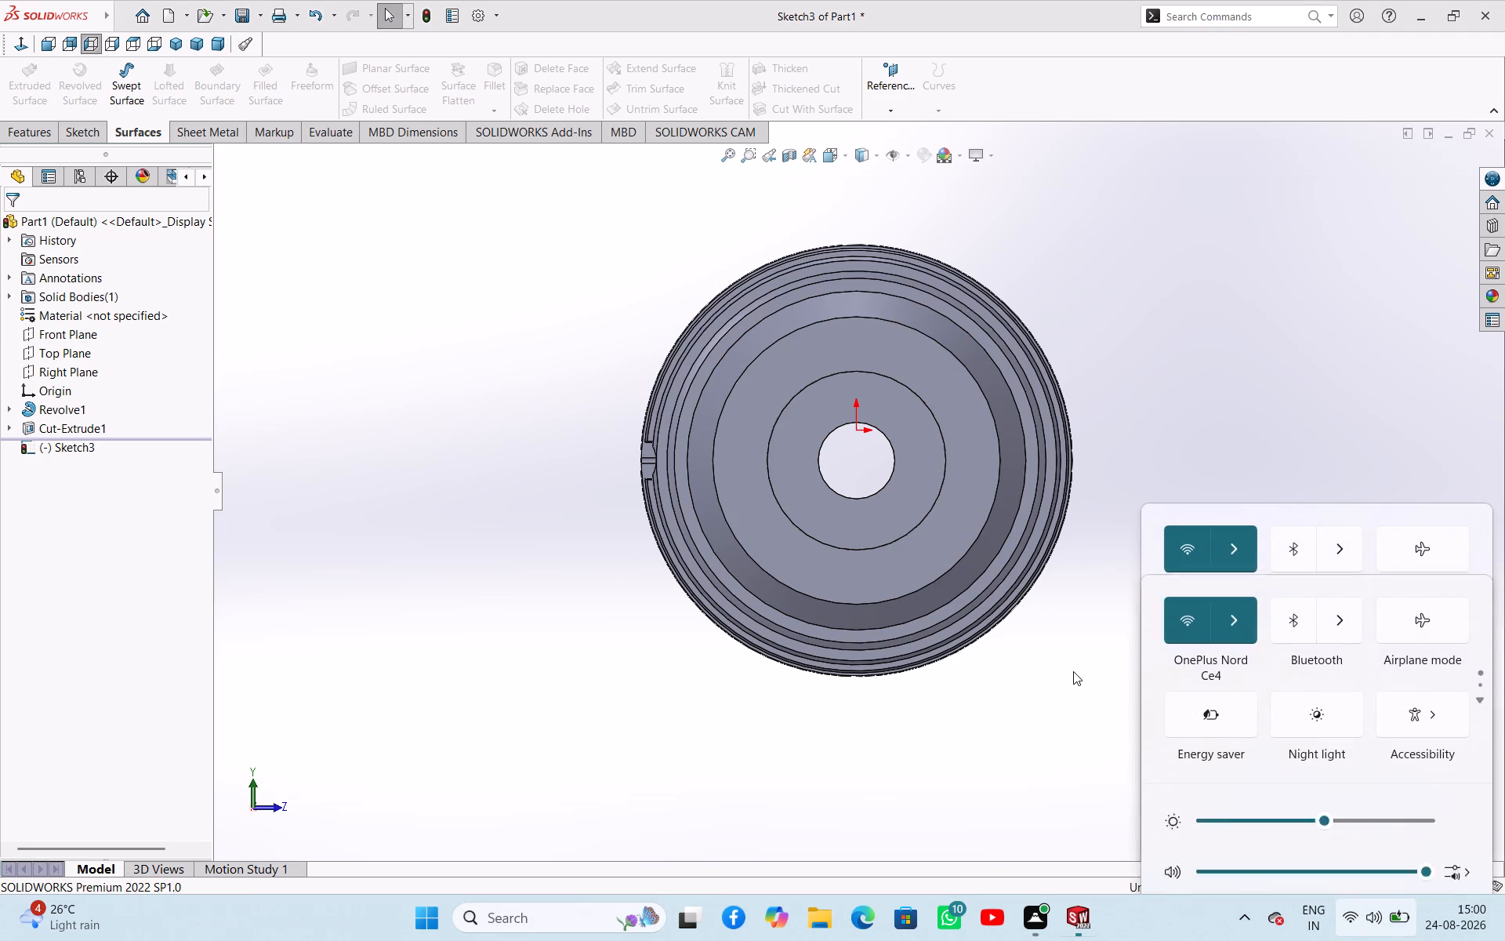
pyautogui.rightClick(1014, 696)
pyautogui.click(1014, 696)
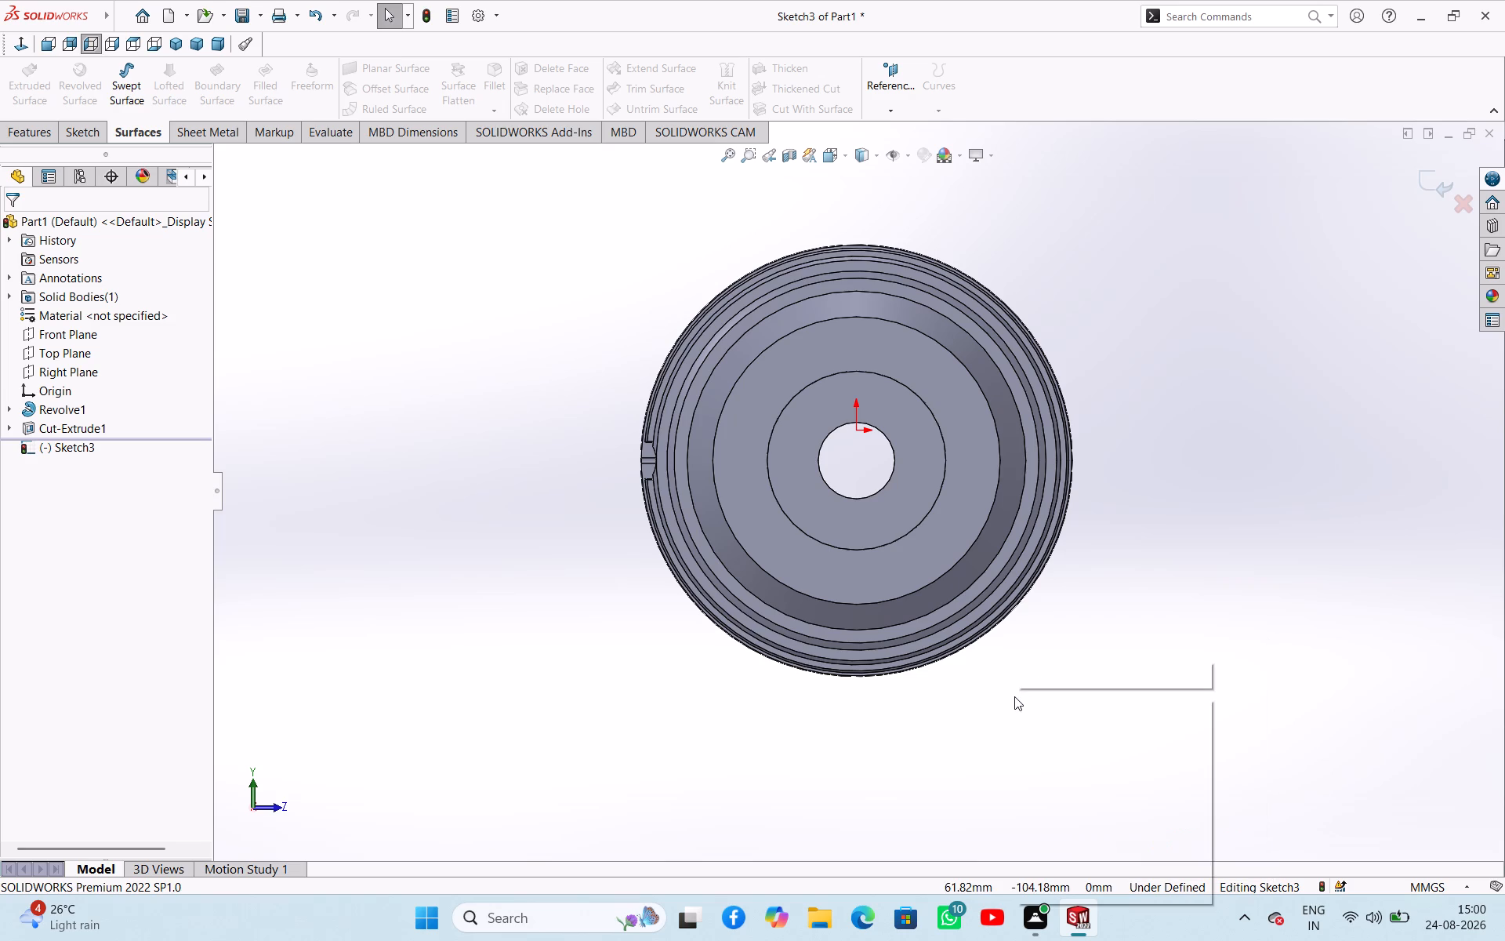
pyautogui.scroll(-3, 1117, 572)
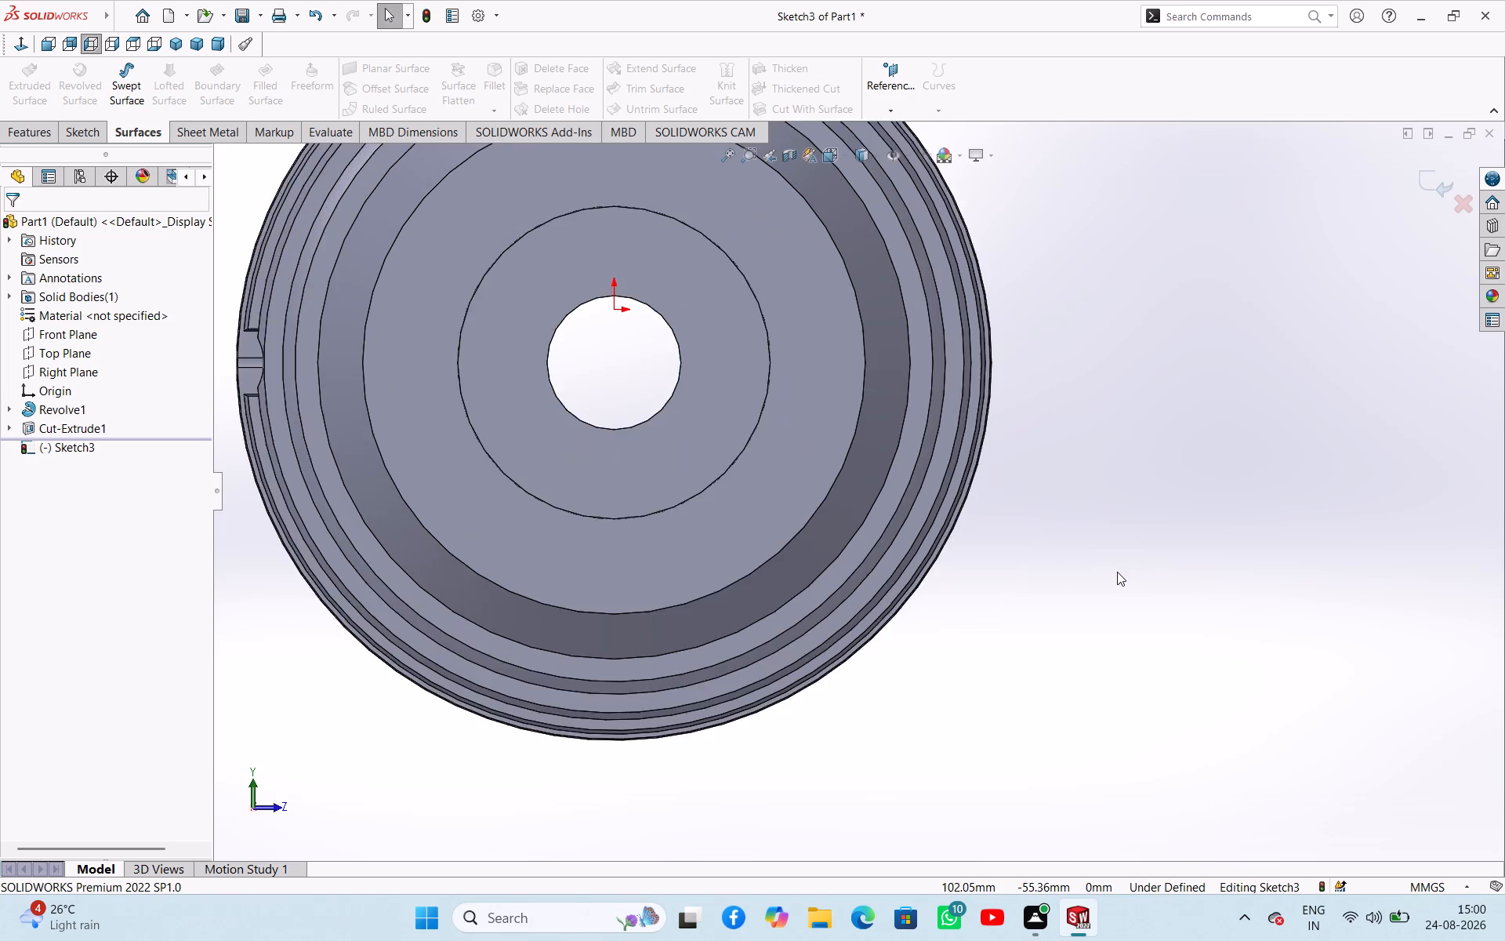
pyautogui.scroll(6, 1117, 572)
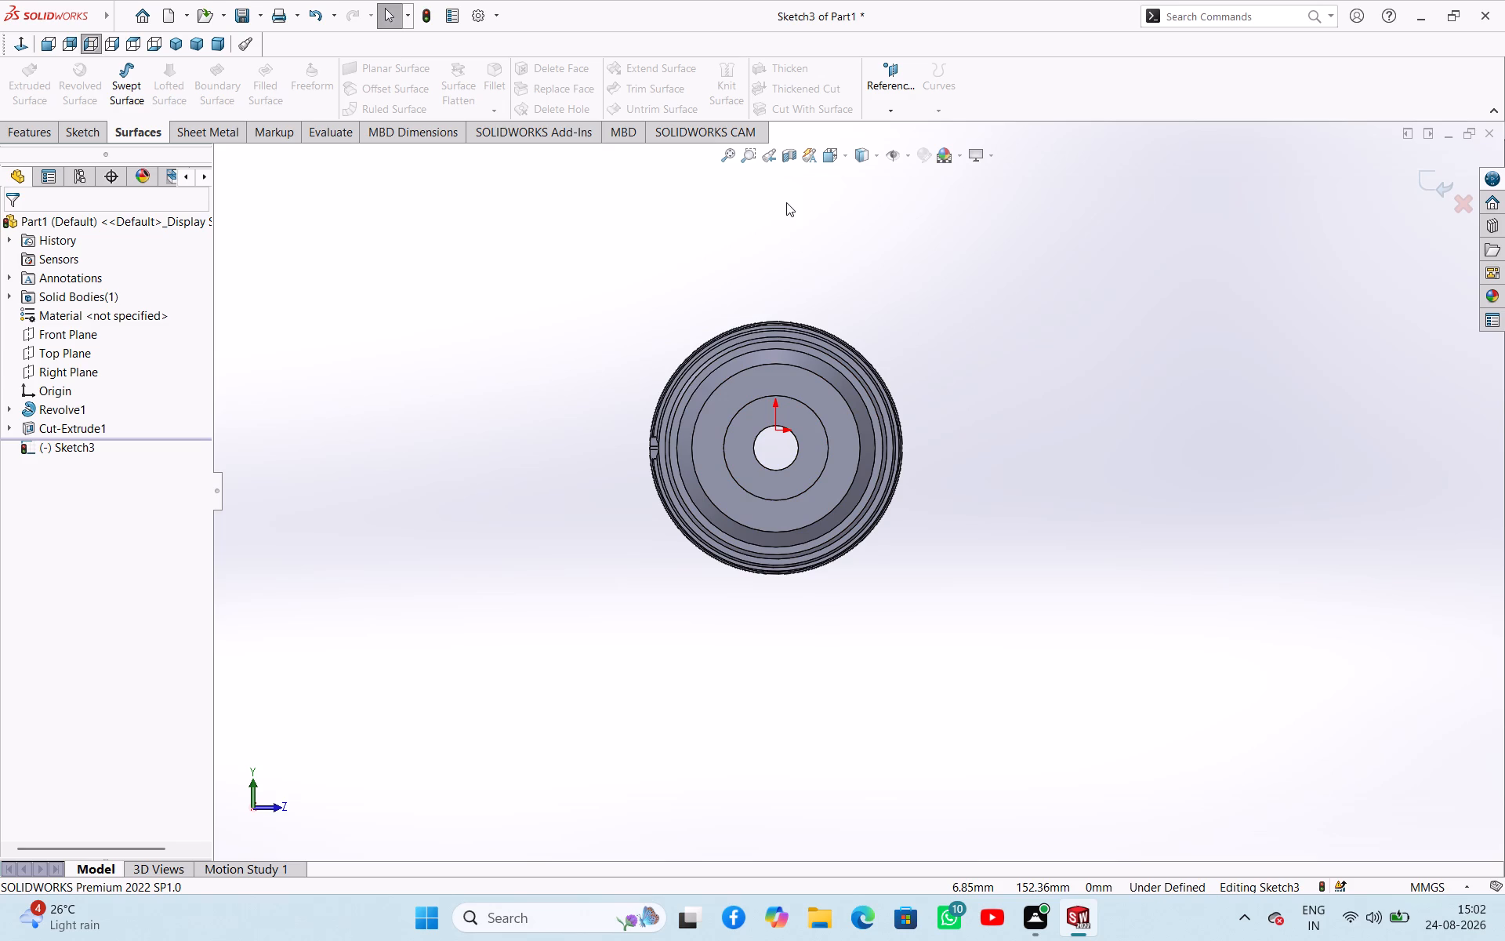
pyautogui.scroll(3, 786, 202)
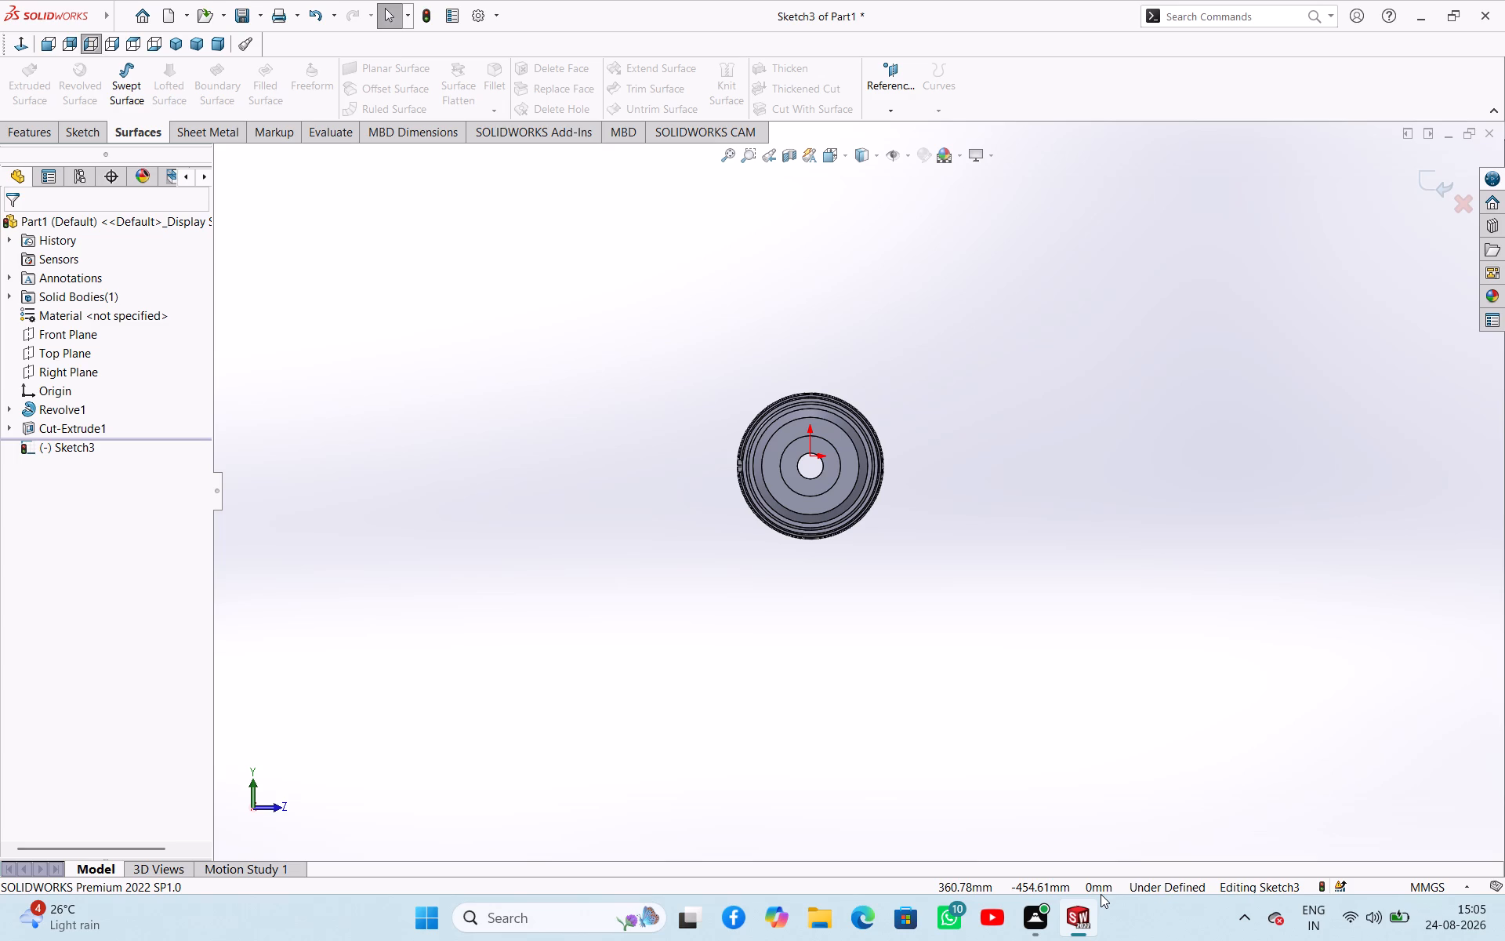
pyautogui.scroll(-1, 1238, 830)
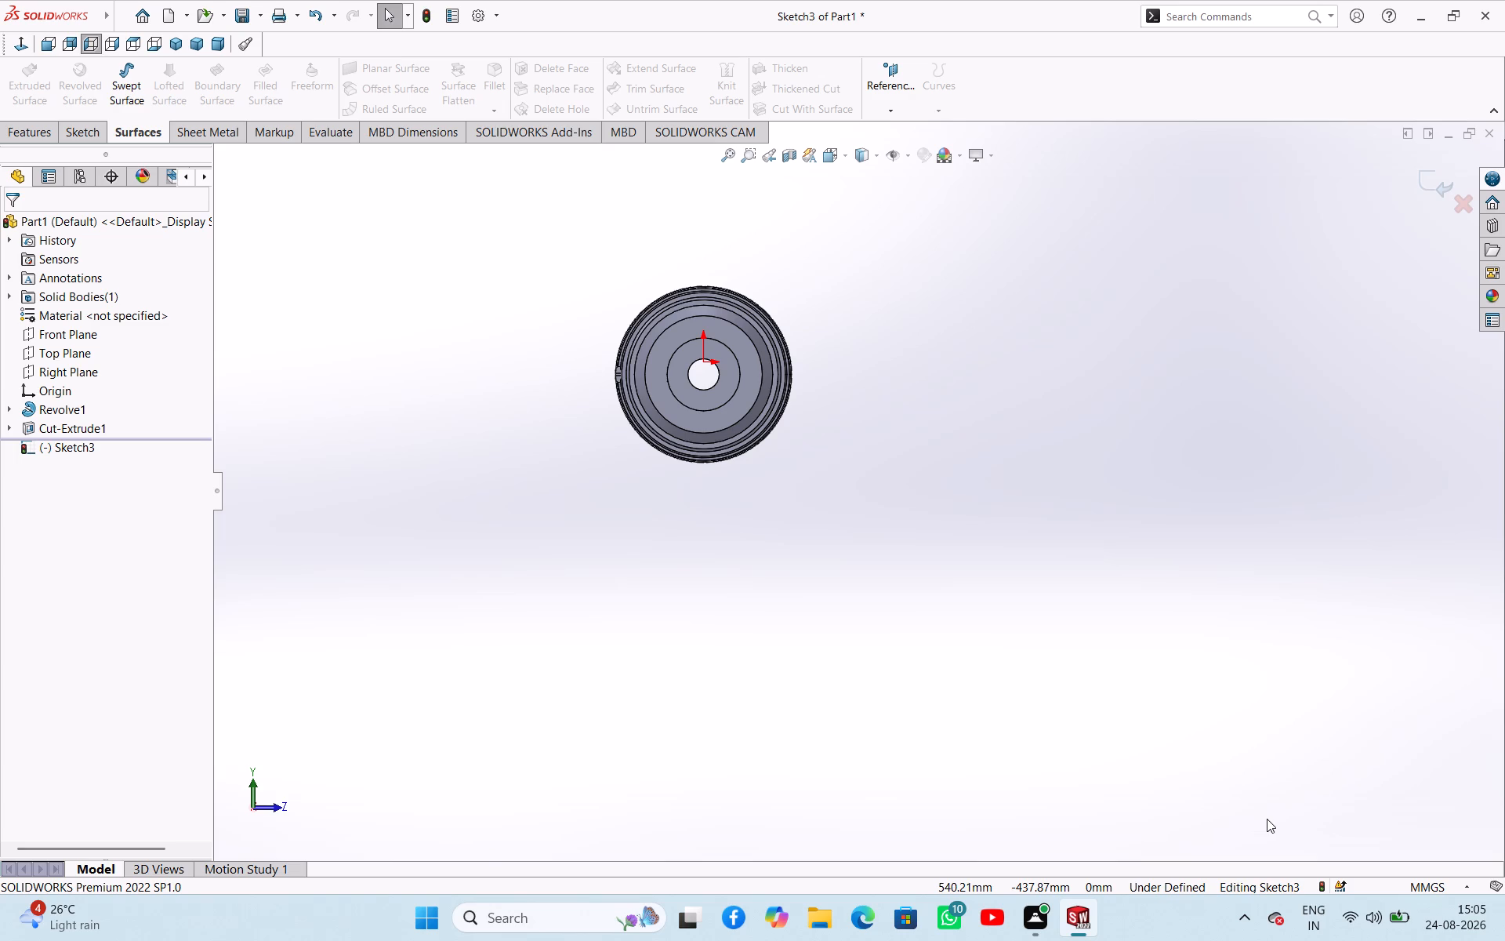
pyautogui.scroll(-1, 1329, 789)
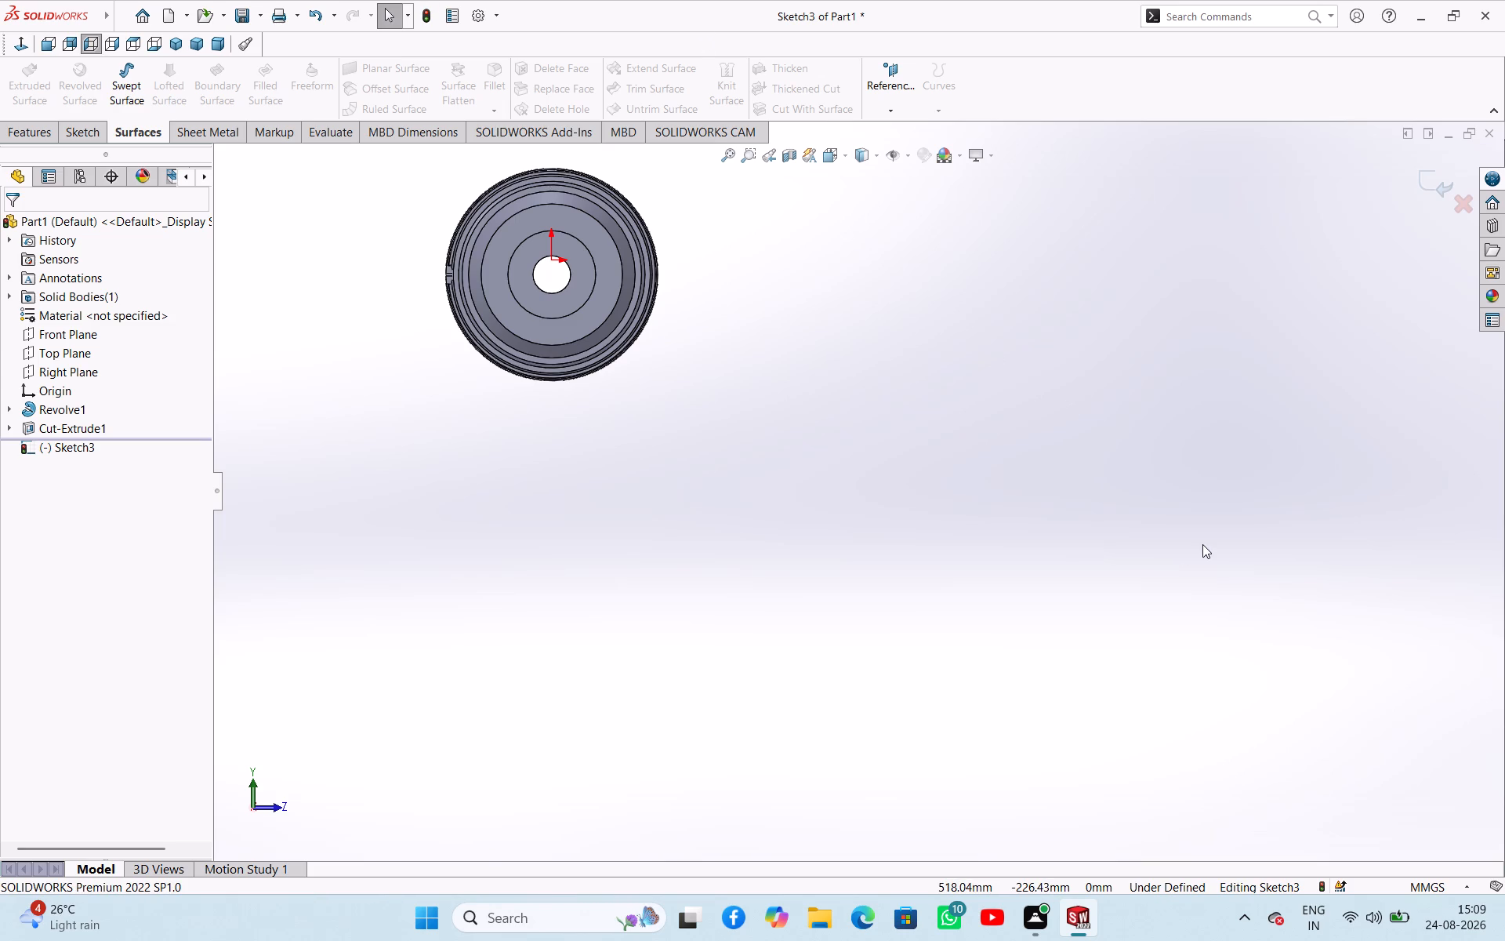
# Save the part as "finned cylinder gear" in the 24-08 folder of fuji solid works, discarding the empty sketch.
pyautogui.hotkey('ctrl', 's')
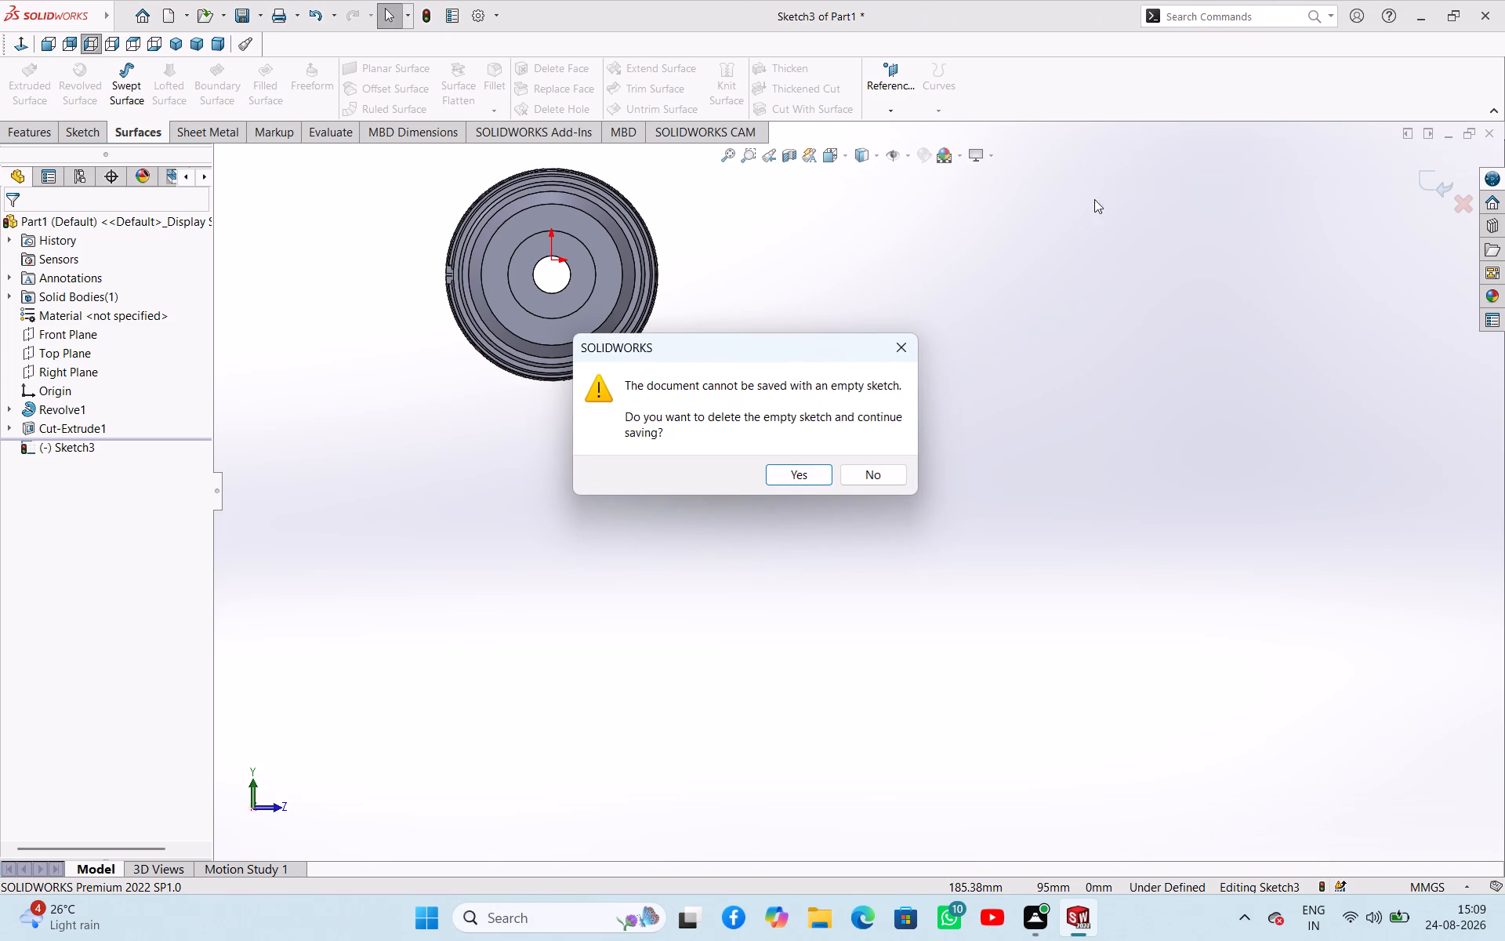
pyautogui.click(903, 351)
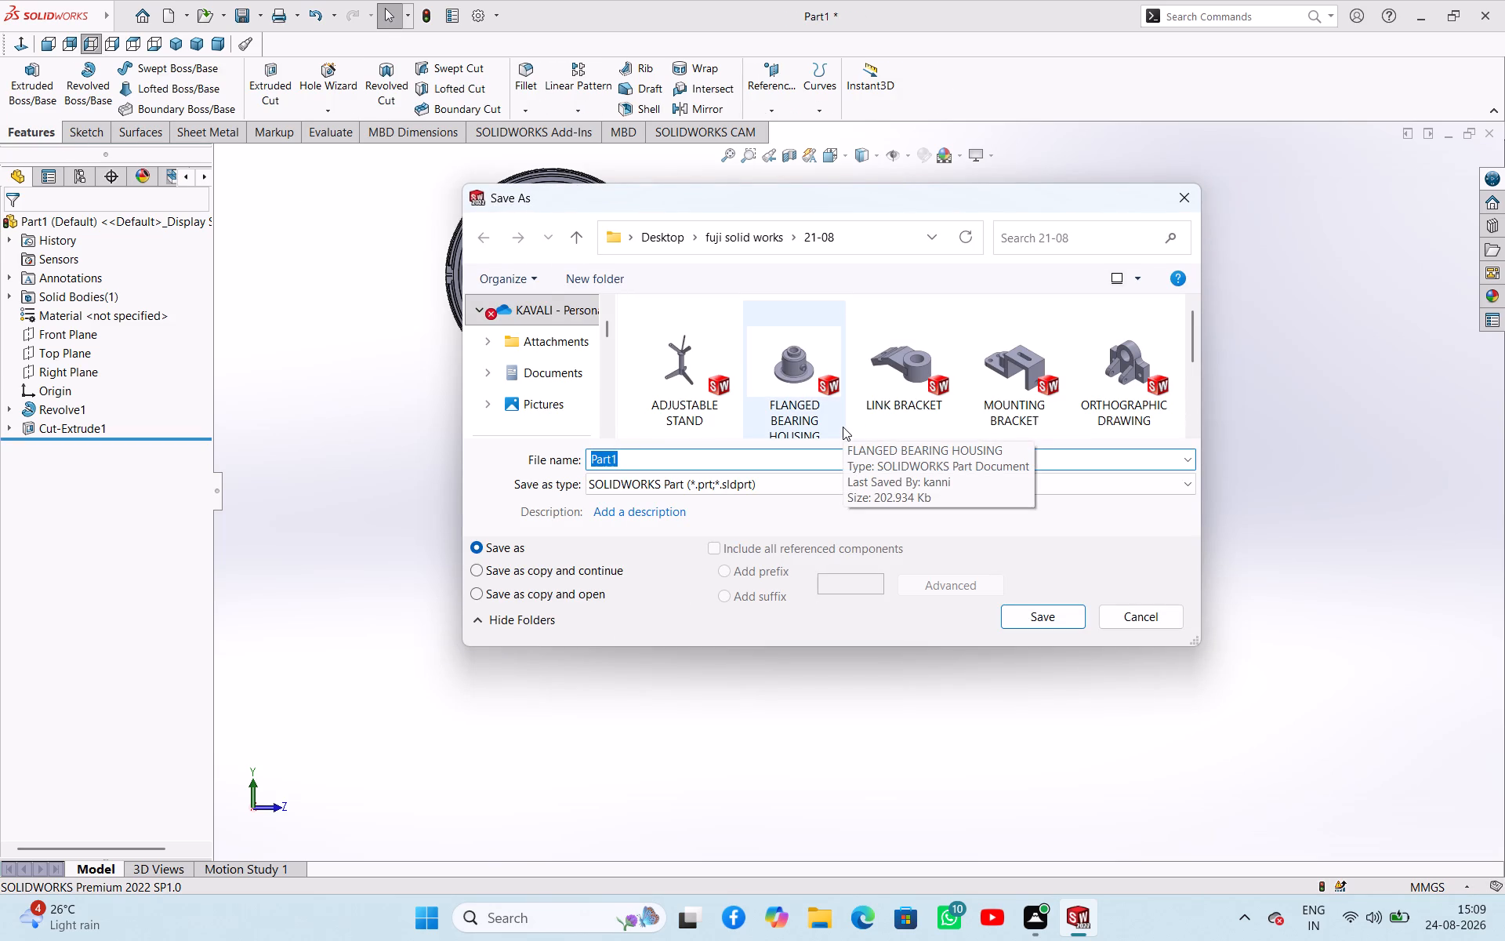
pyautogui.write('finned')
pyautogui.press('space')
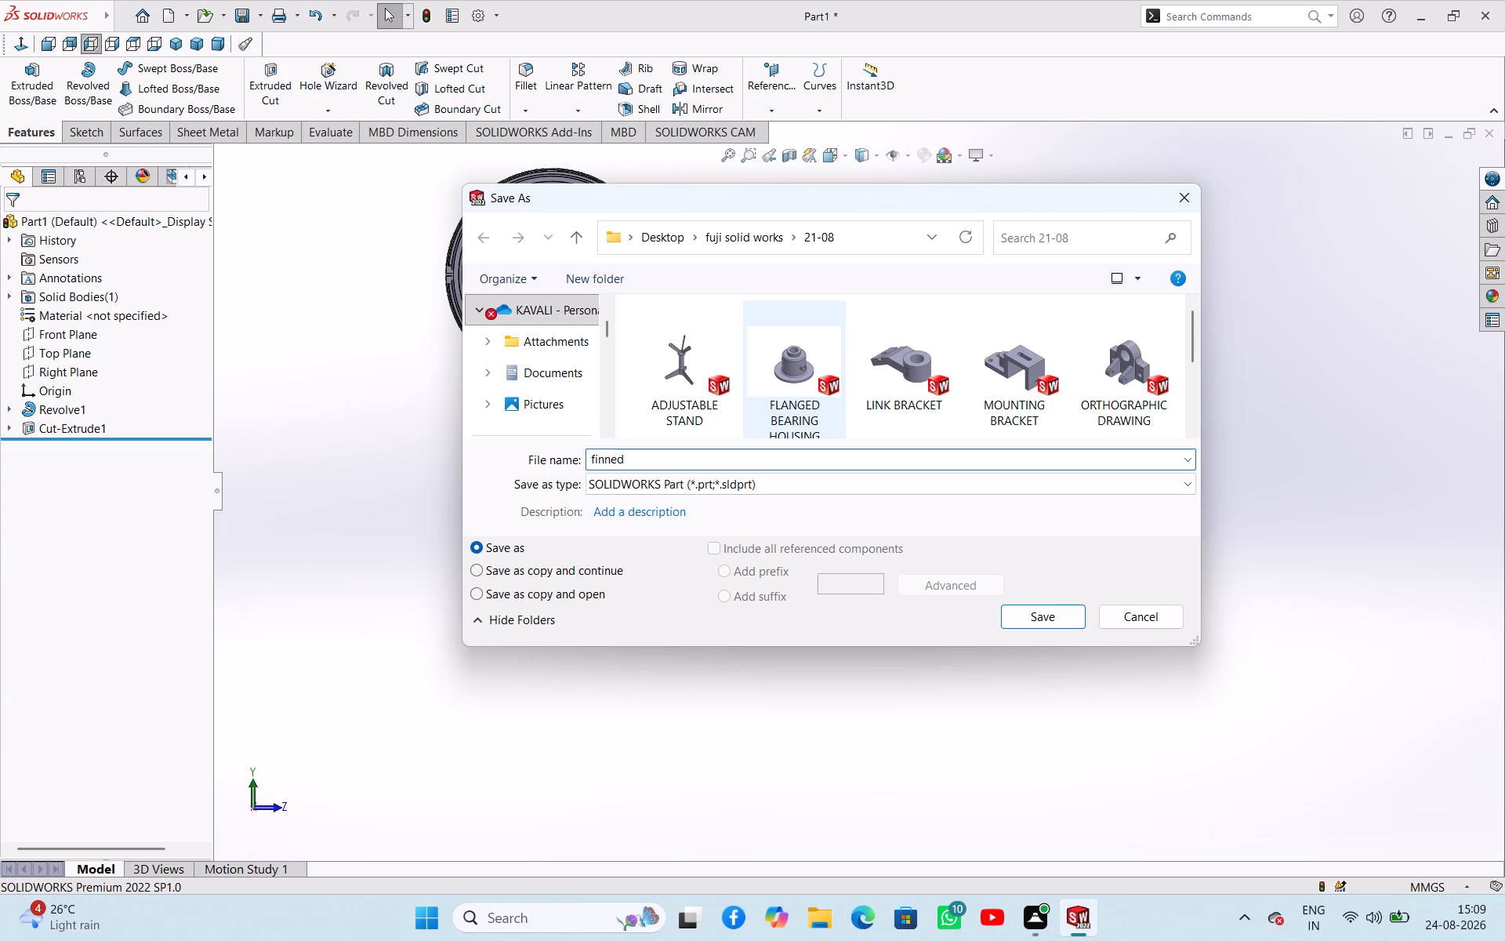
pyautogui.press('c')
pyautogui.write('ylinder')
pyautogui.press('space')
pyautogui.write('gear')
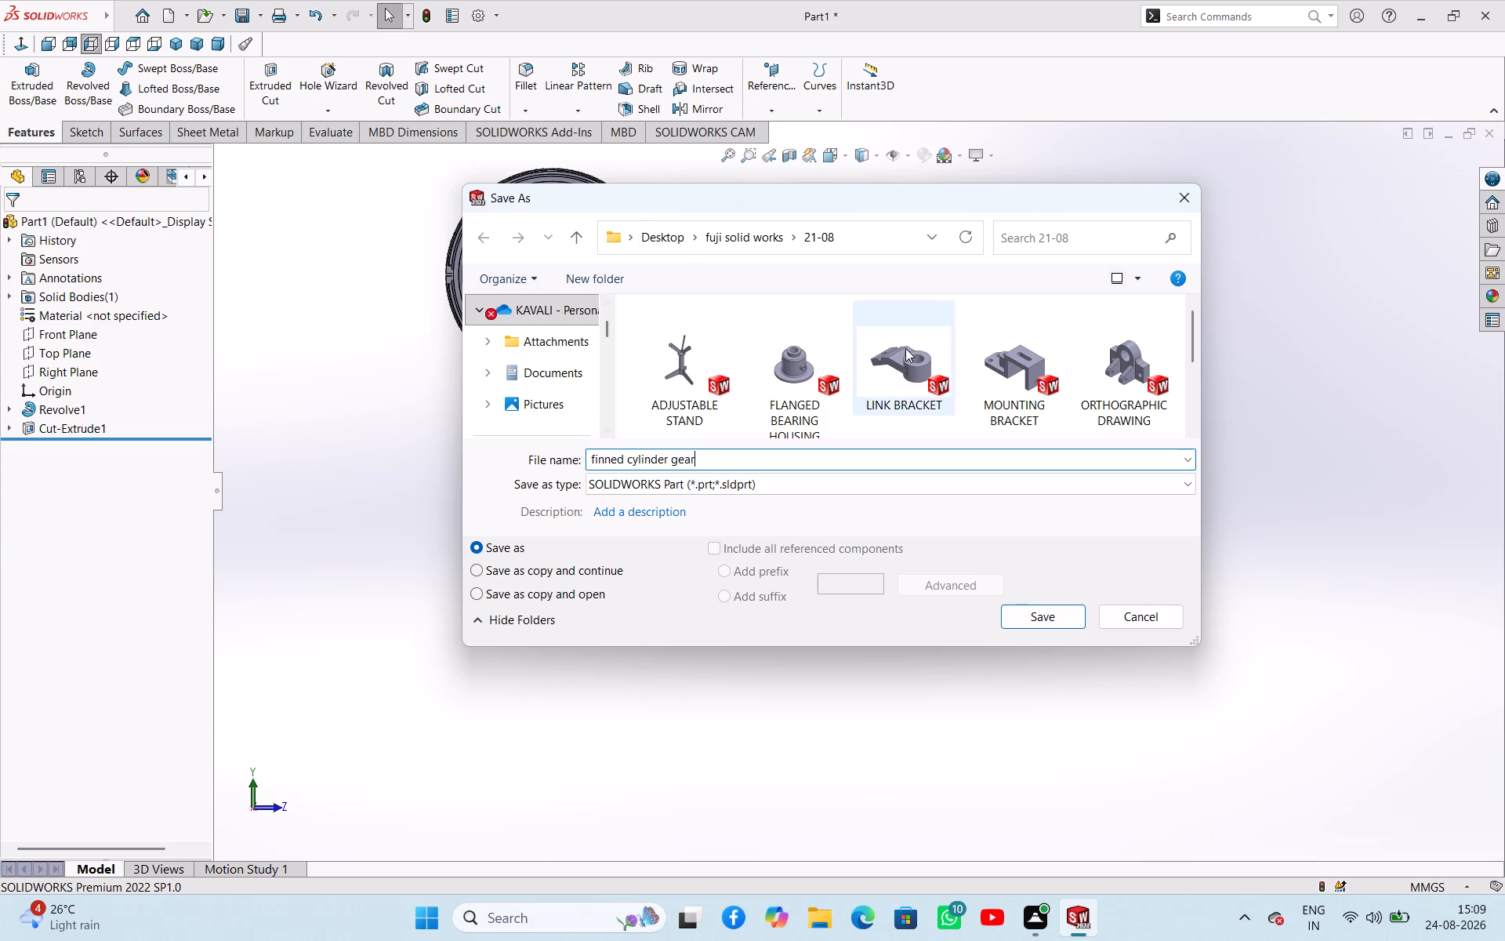
pyautogui.click(582, 239)
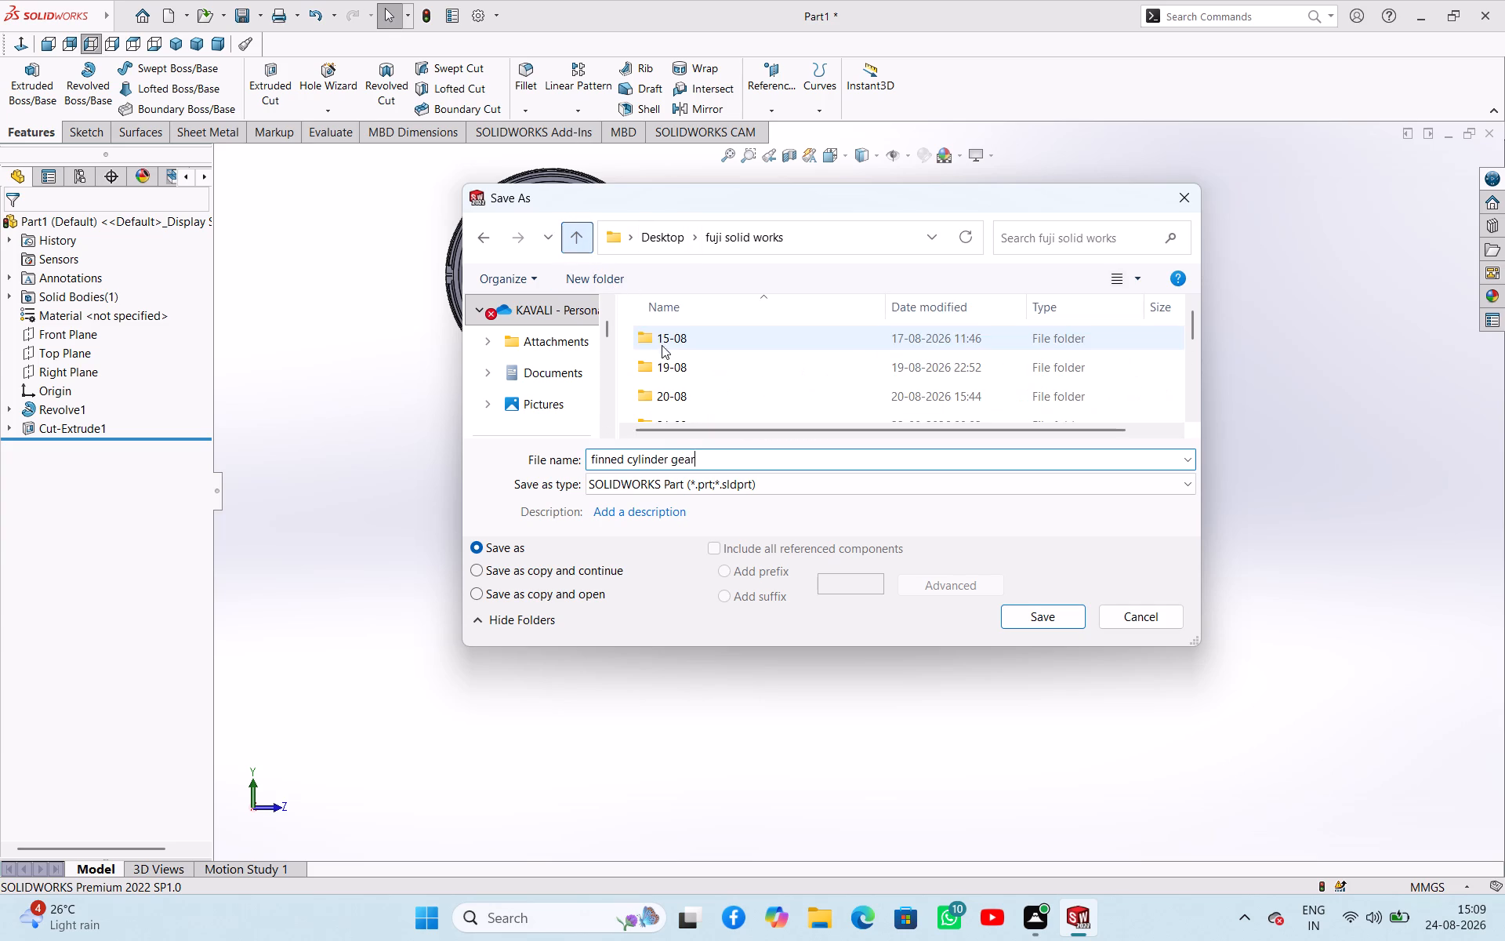
pyautogui.scroll(-2, 694, 378)
pyautogui.click(710, 384)
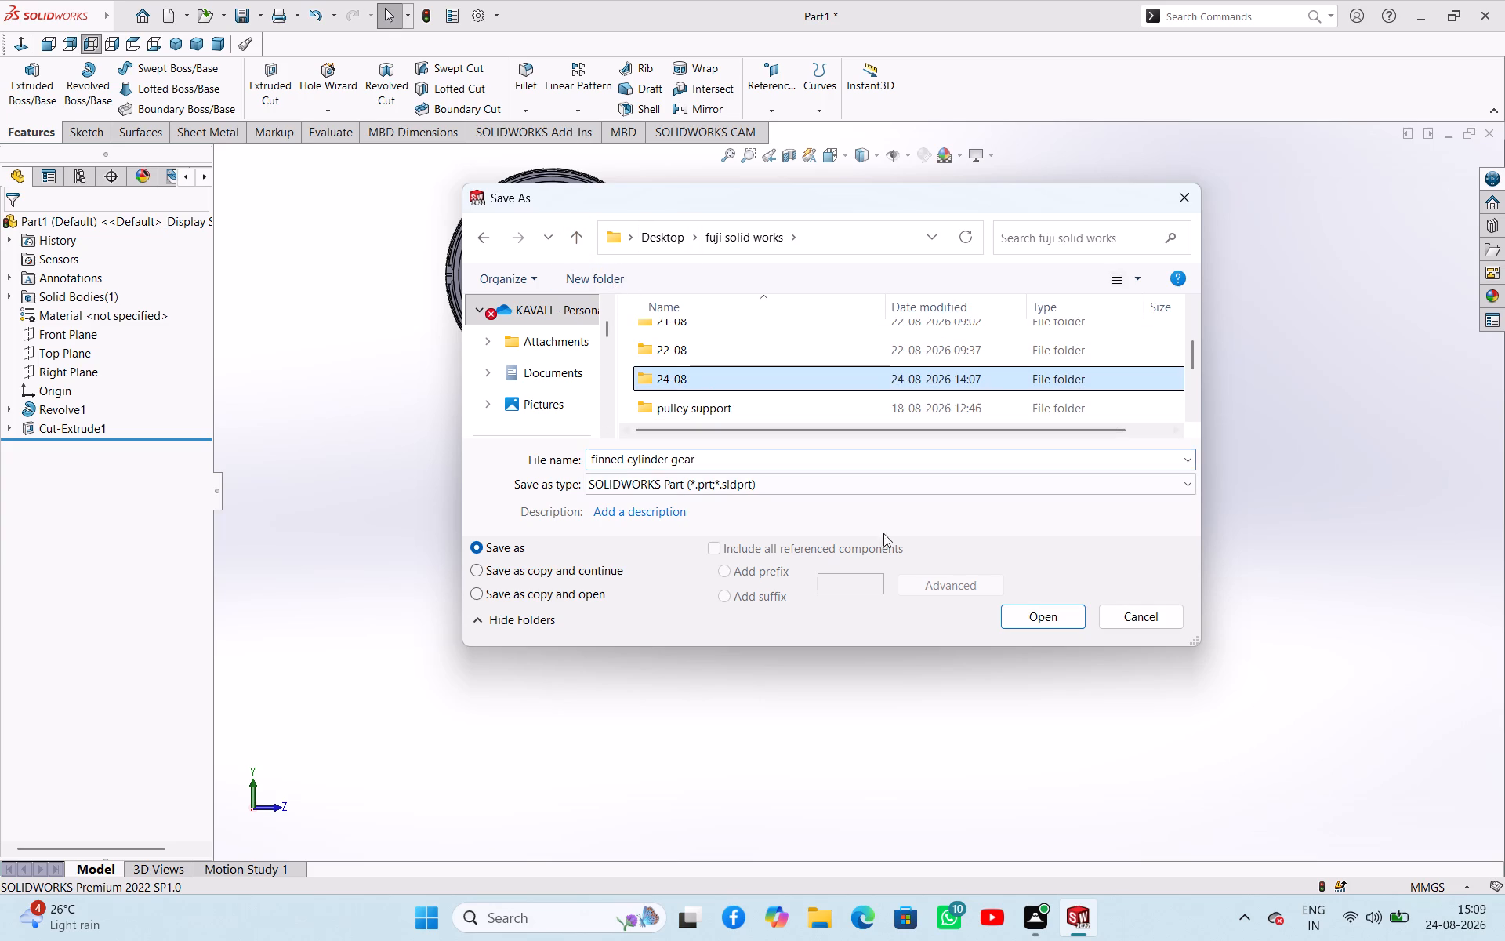
pyautogui.doubleClick(825, 380)
pyautogui.click(1055, 619)
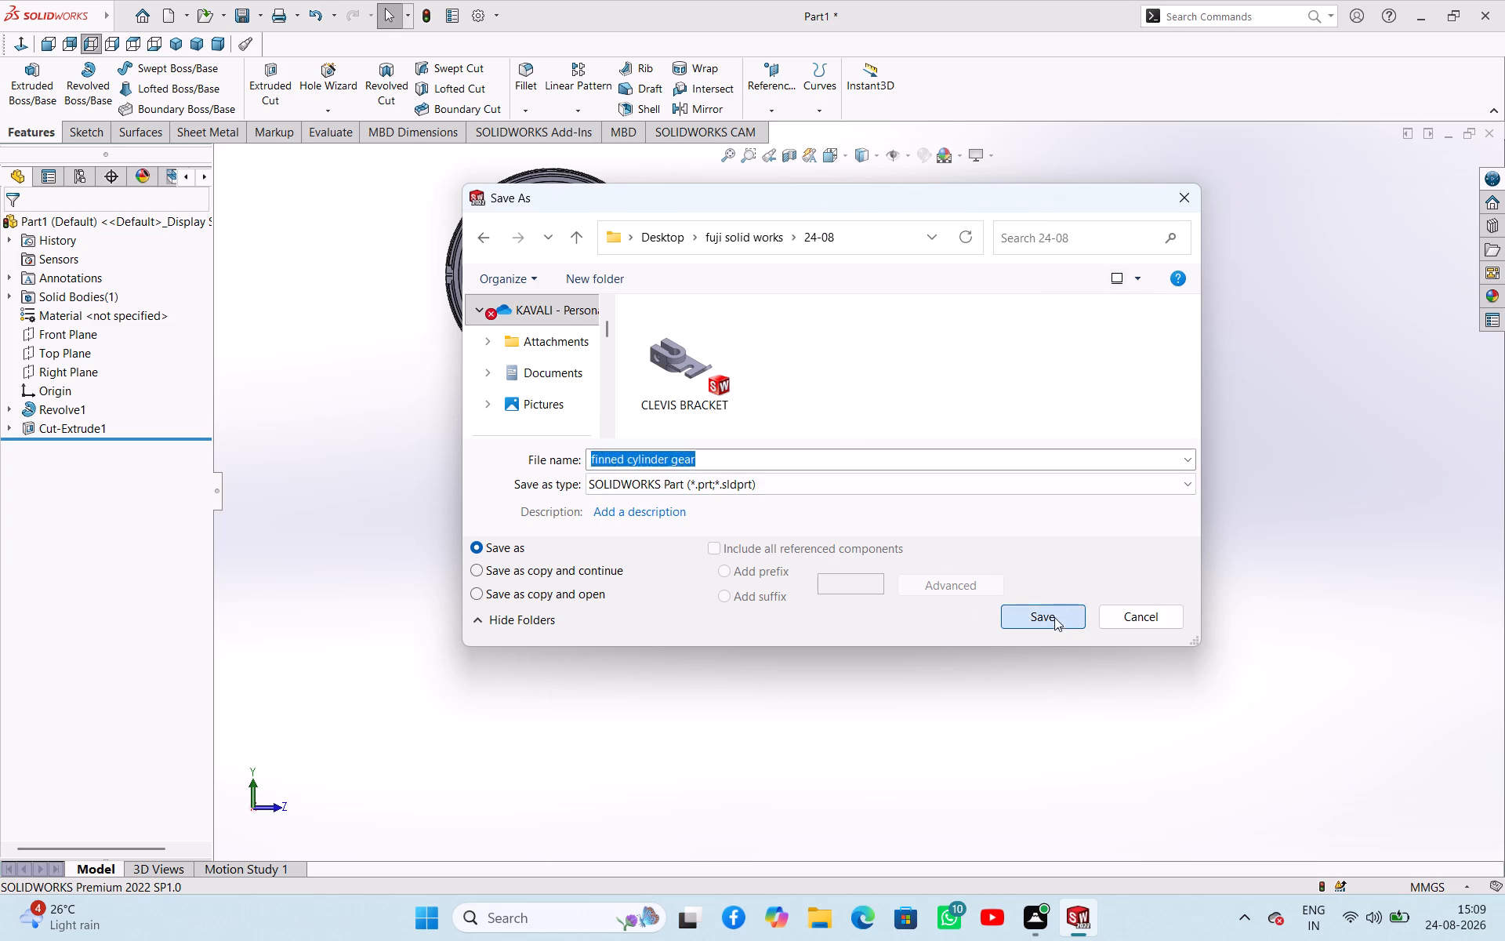
pyautogui.click(734, 408)
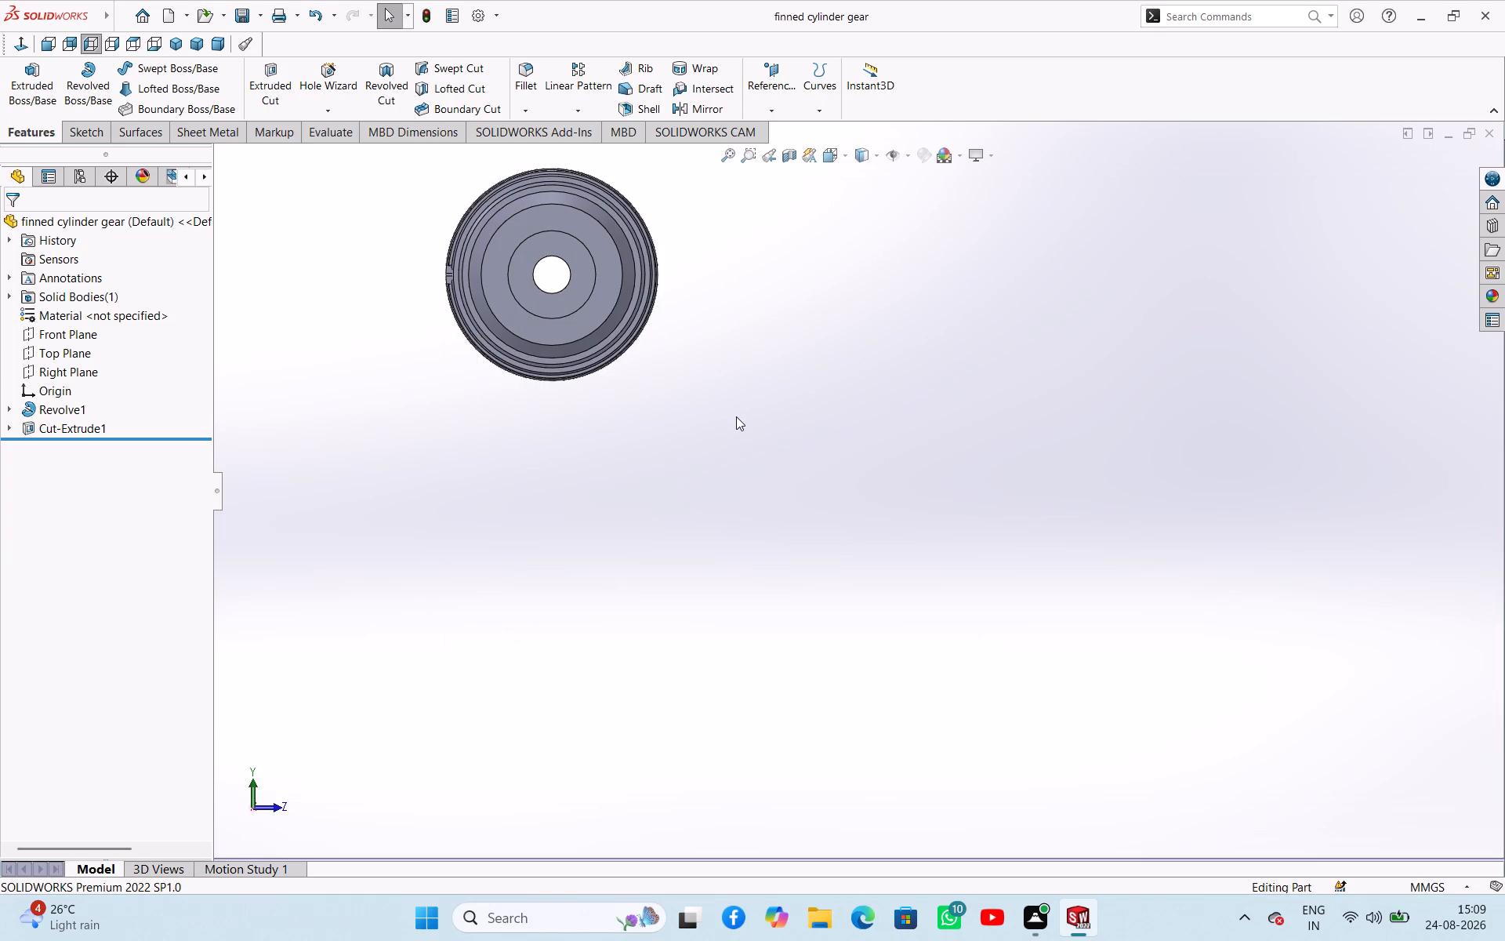
pyautogui.click(736, 418)
pyautogui.hotkey('ctrl', 's')
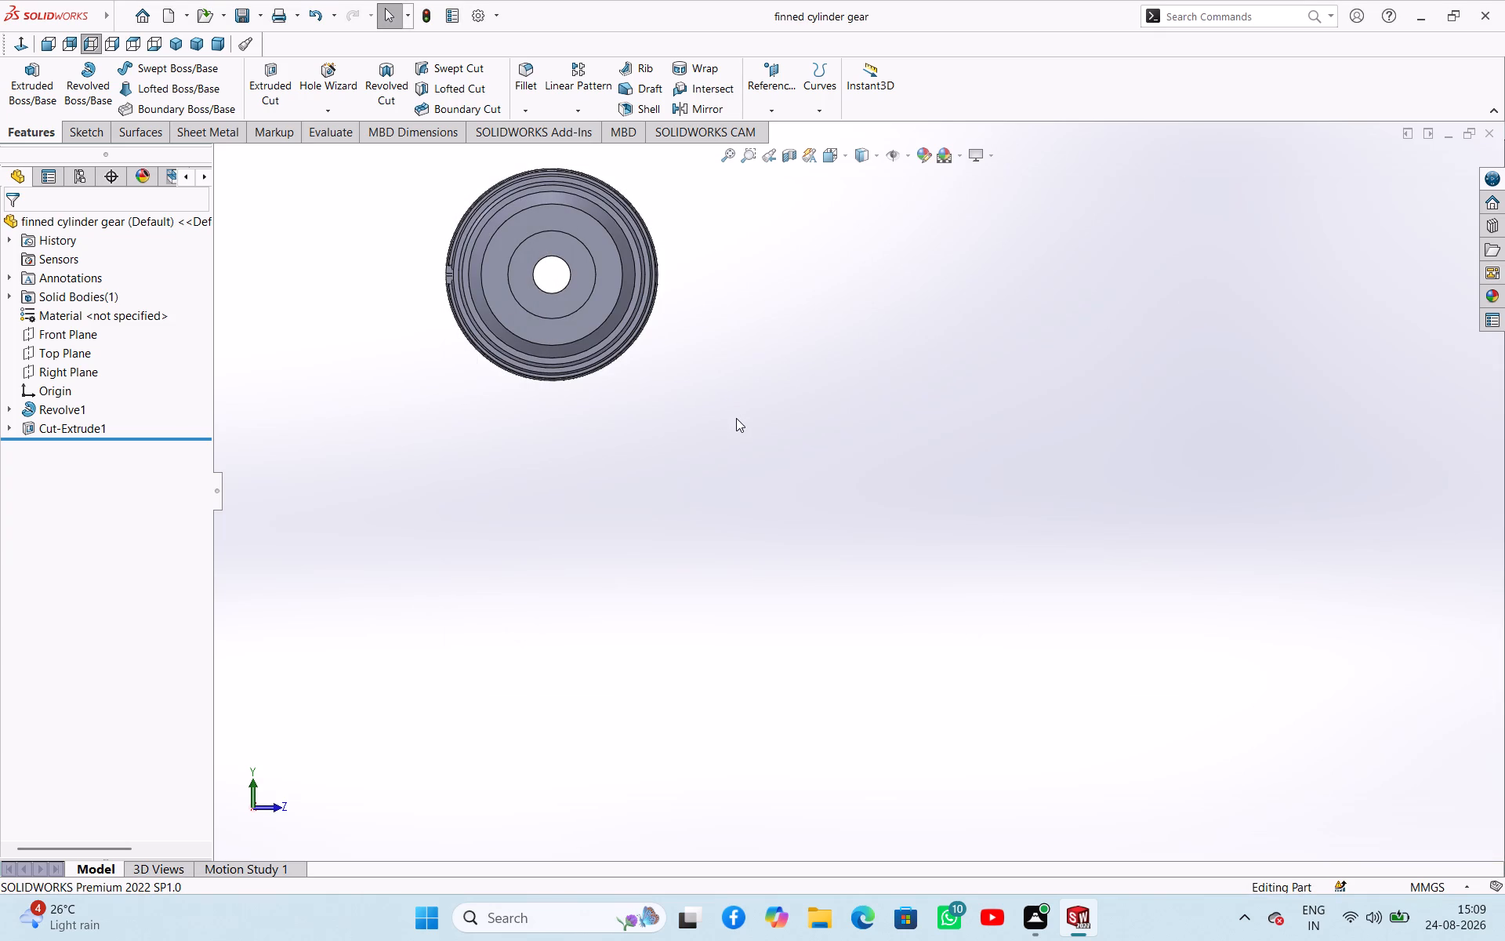
# Create a new drawing document on a standard A4 (ISO) sheet.
pyautogui.hotkey('ctrl', 'n')
pyautogui.click(752, 399)
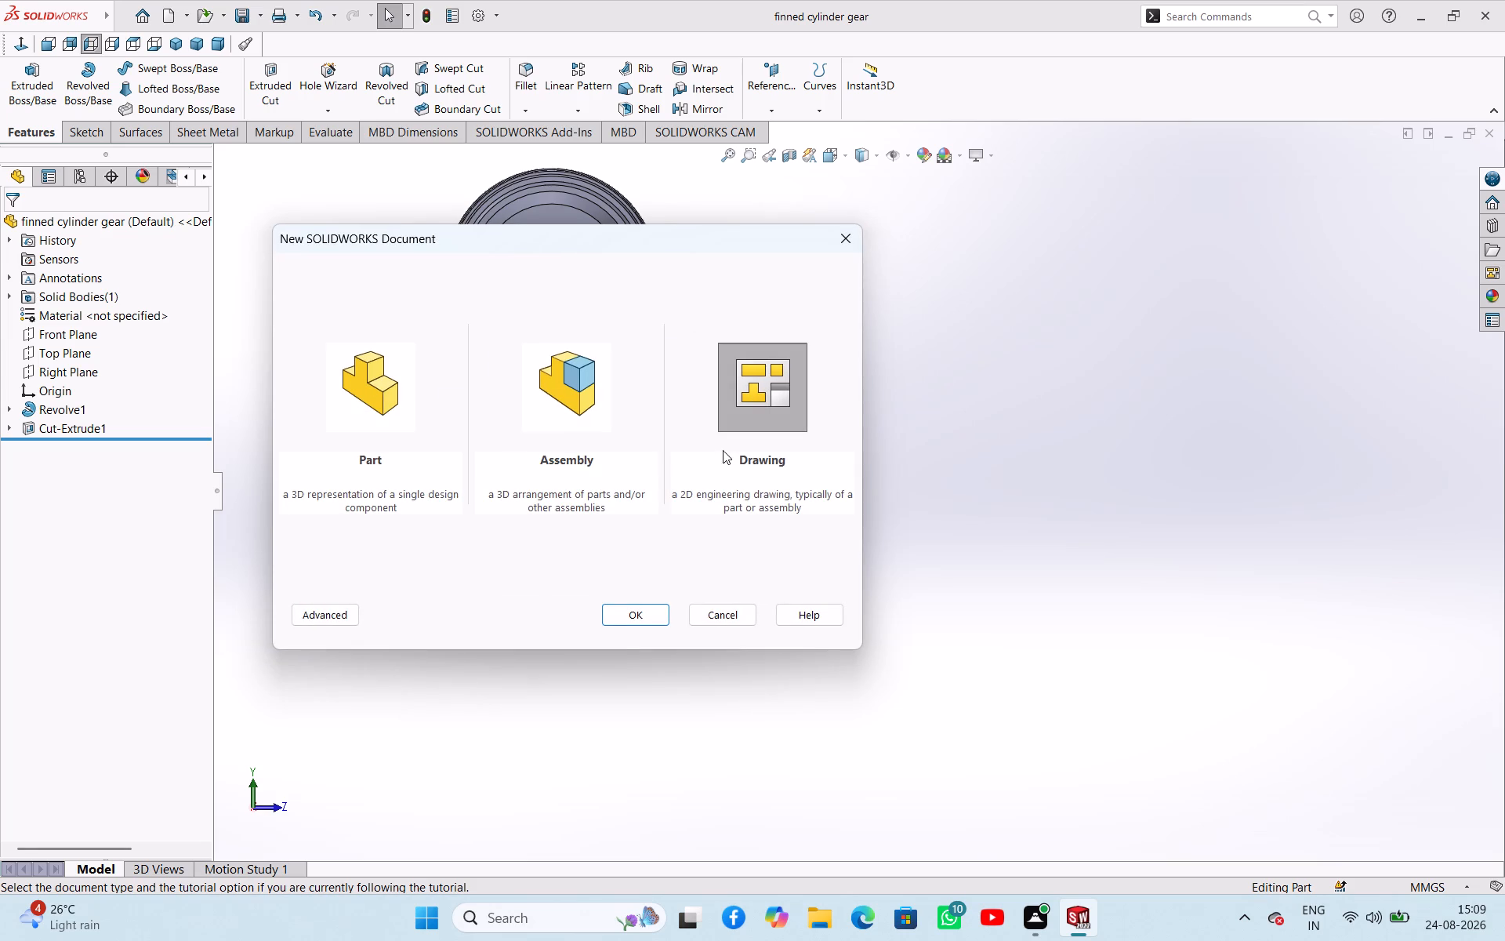
pyautogui.click(652, 619)
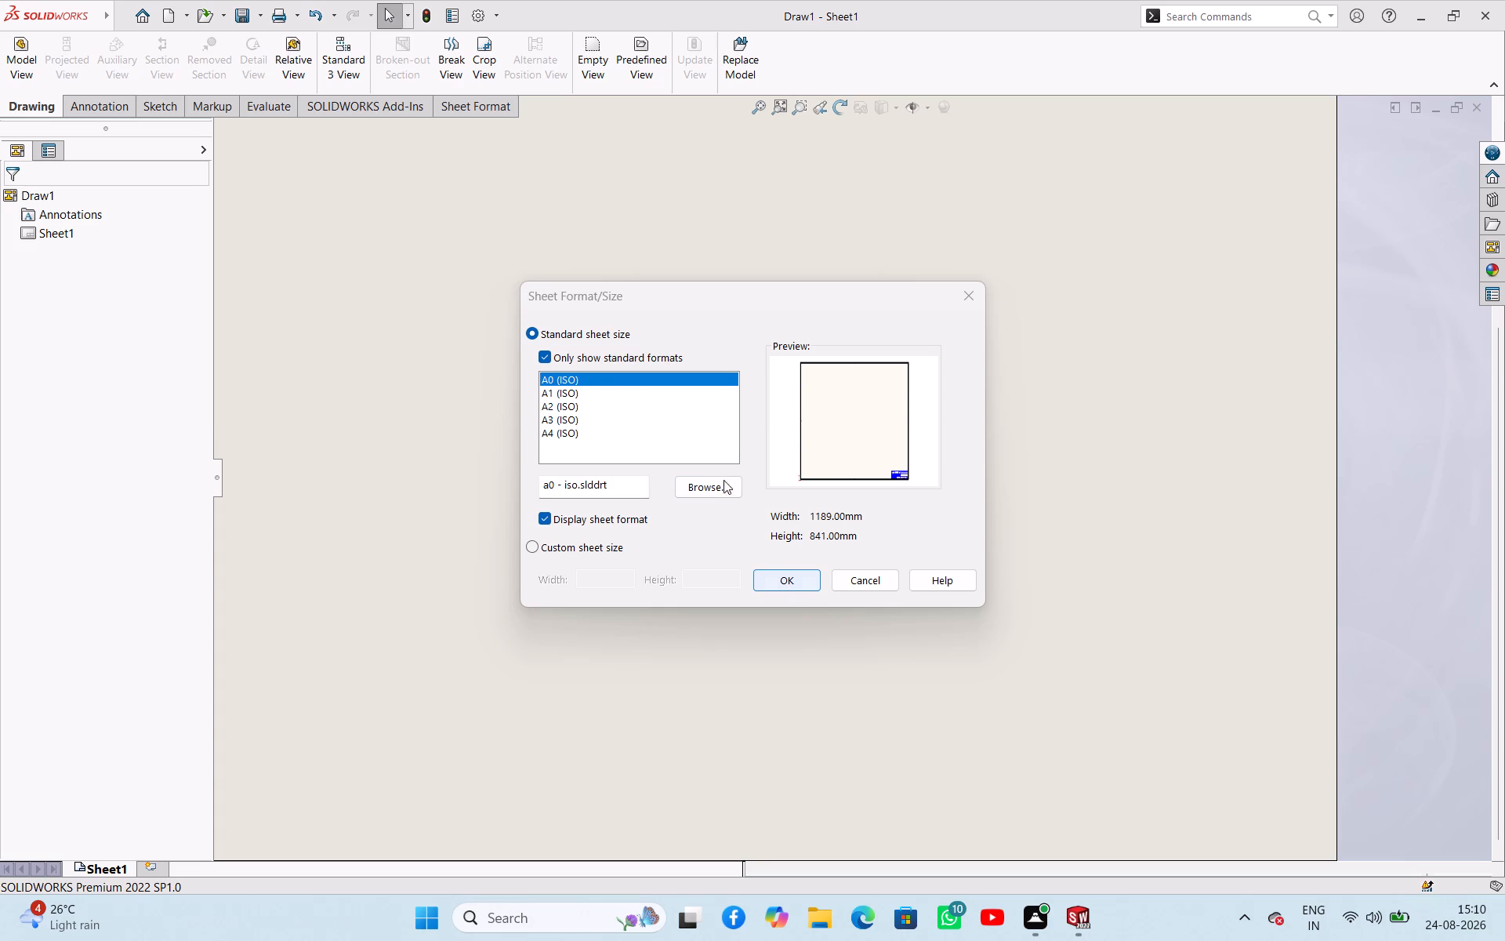
pyautogui.click(583, 427)
pyautogui.click(785, 577)
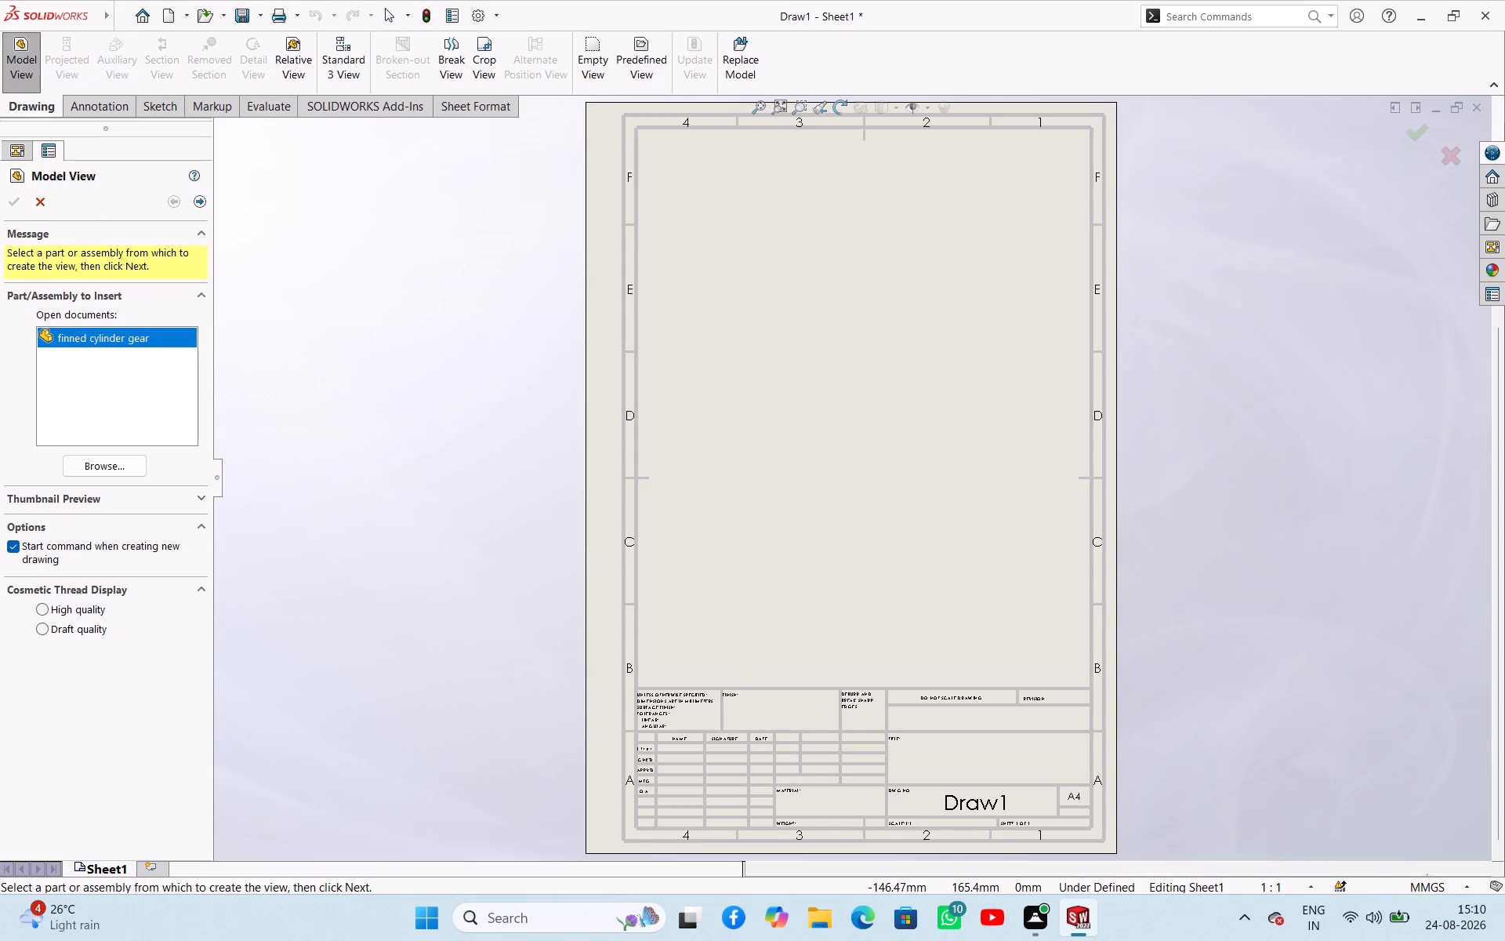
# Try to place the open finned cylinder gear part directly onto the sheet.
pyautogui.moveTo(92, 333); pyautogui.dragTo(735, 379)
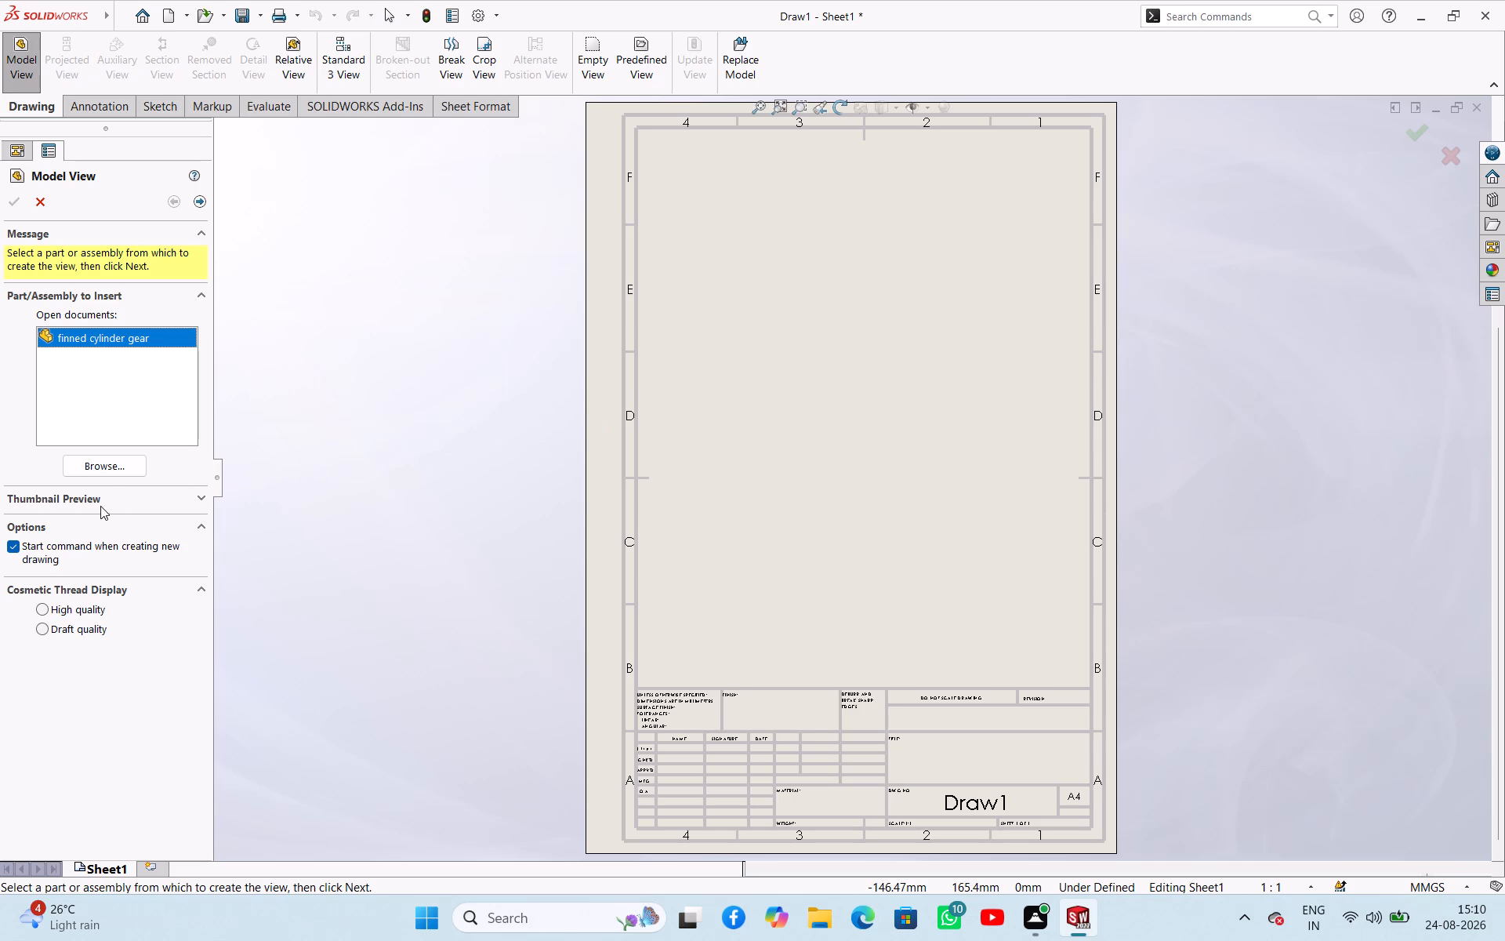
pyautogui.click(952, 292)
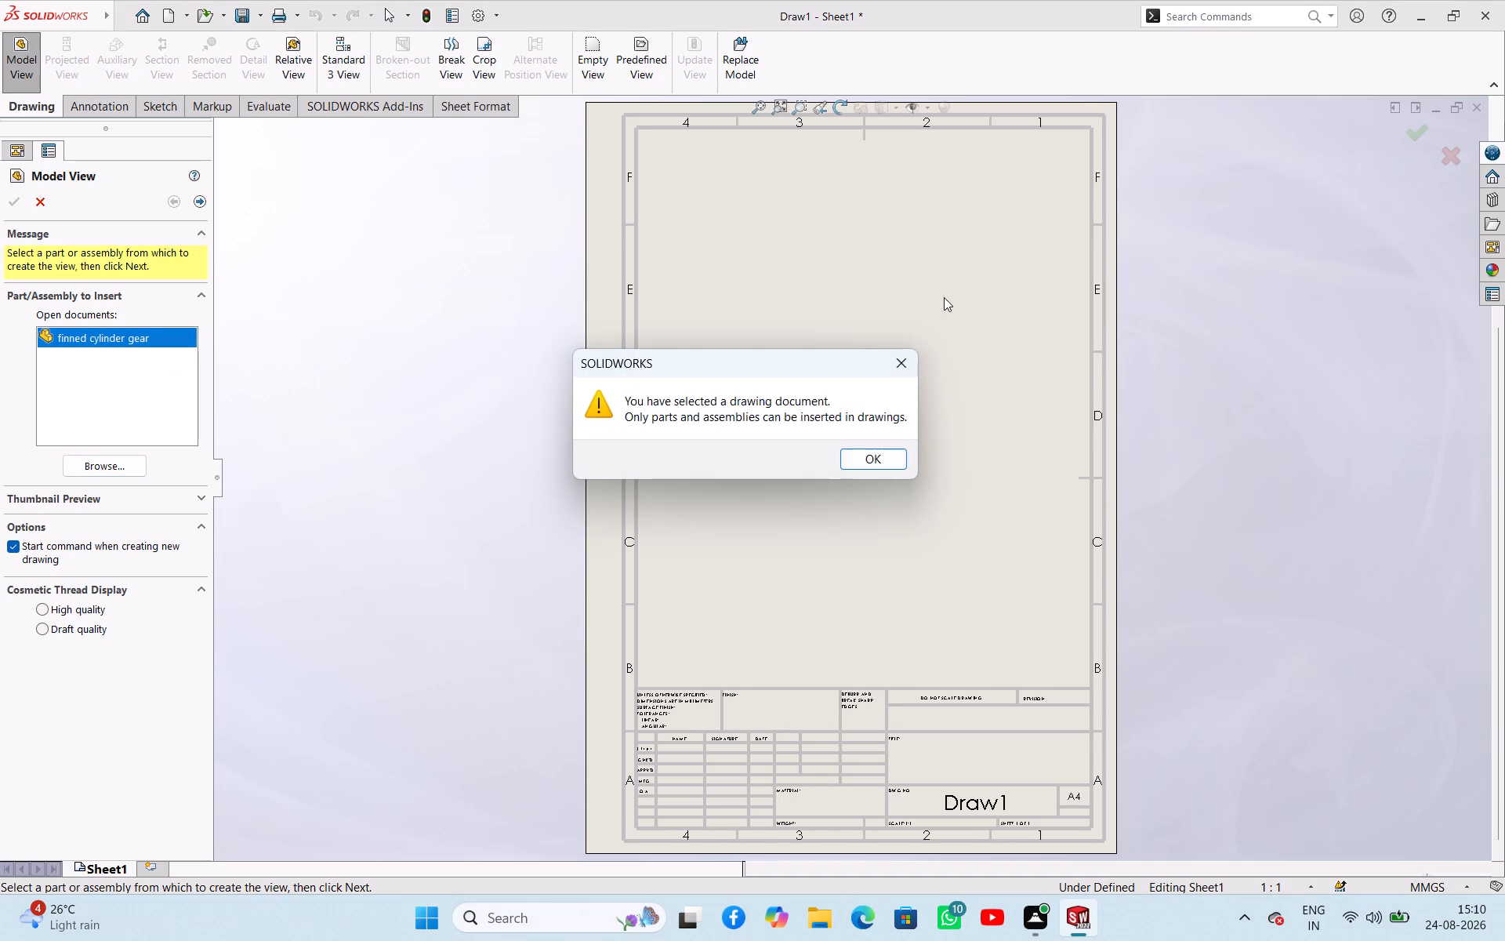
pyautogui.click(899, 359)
# Insert the finned cylinder gear part from the 24-08 folder and place its base side view near zone C, mid-sheet.
pyautogui.click(91, 473)
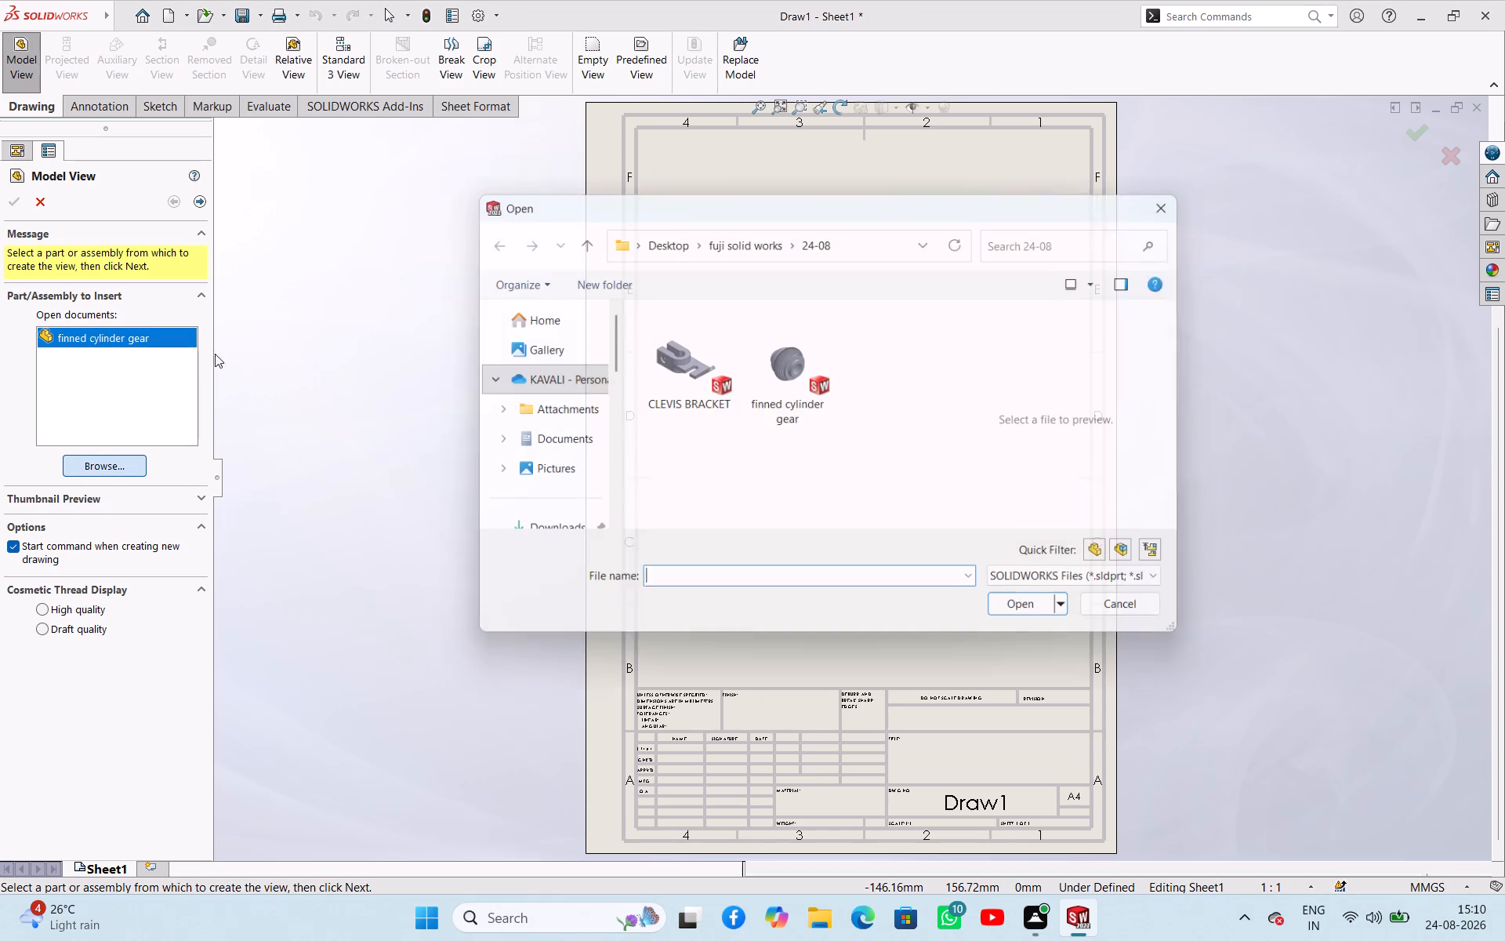
pyautogui.click(789, 364)
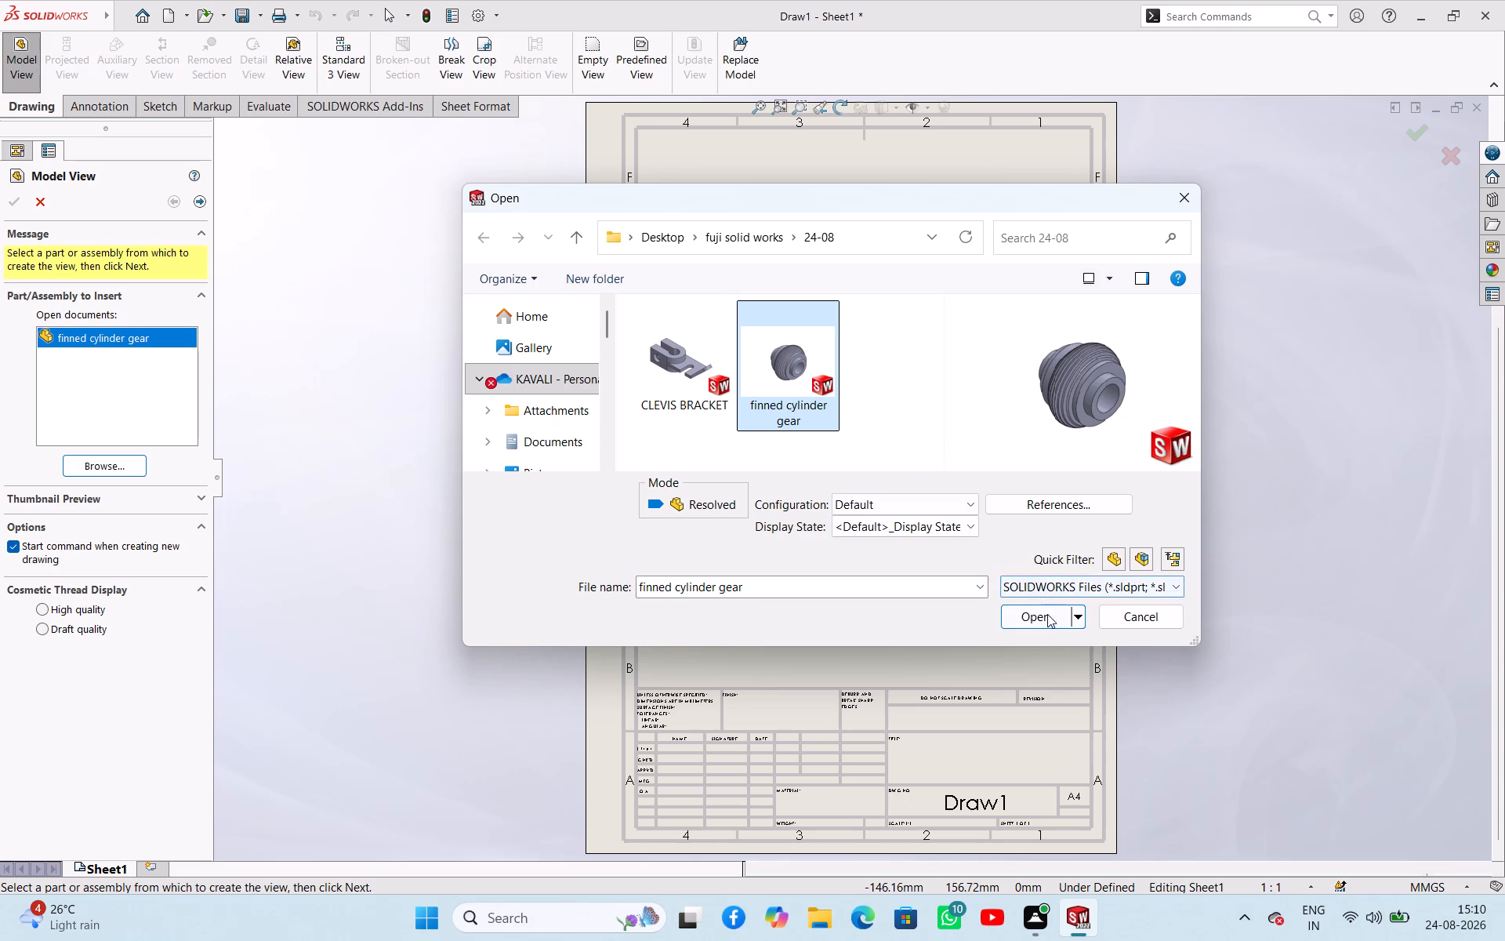
pyautogui.click(1047, 617)
pyautogui.click(807, 532)
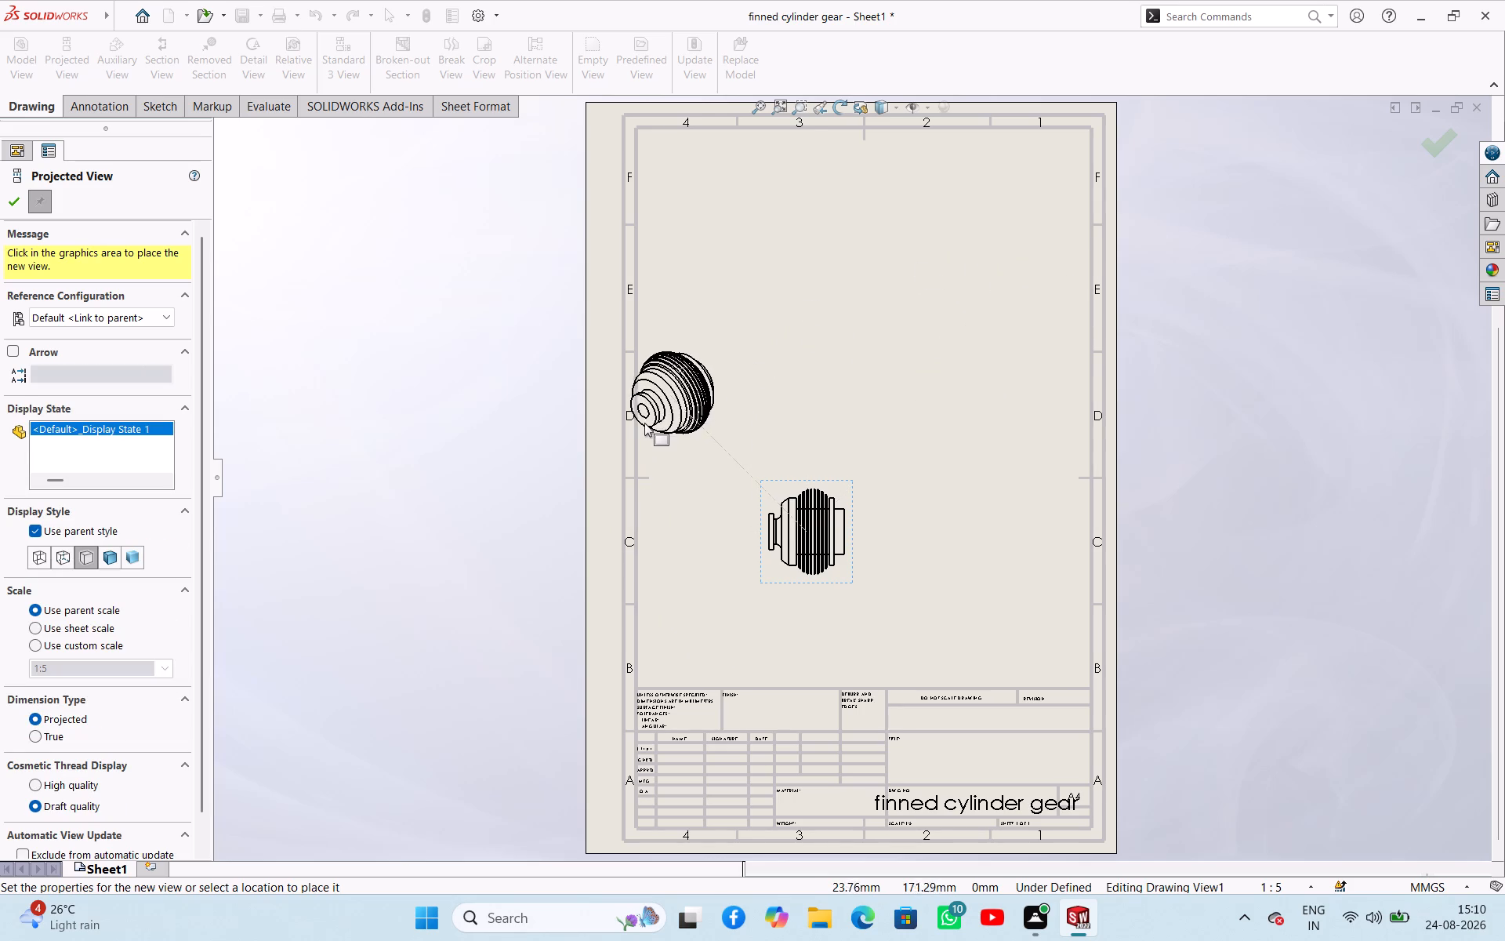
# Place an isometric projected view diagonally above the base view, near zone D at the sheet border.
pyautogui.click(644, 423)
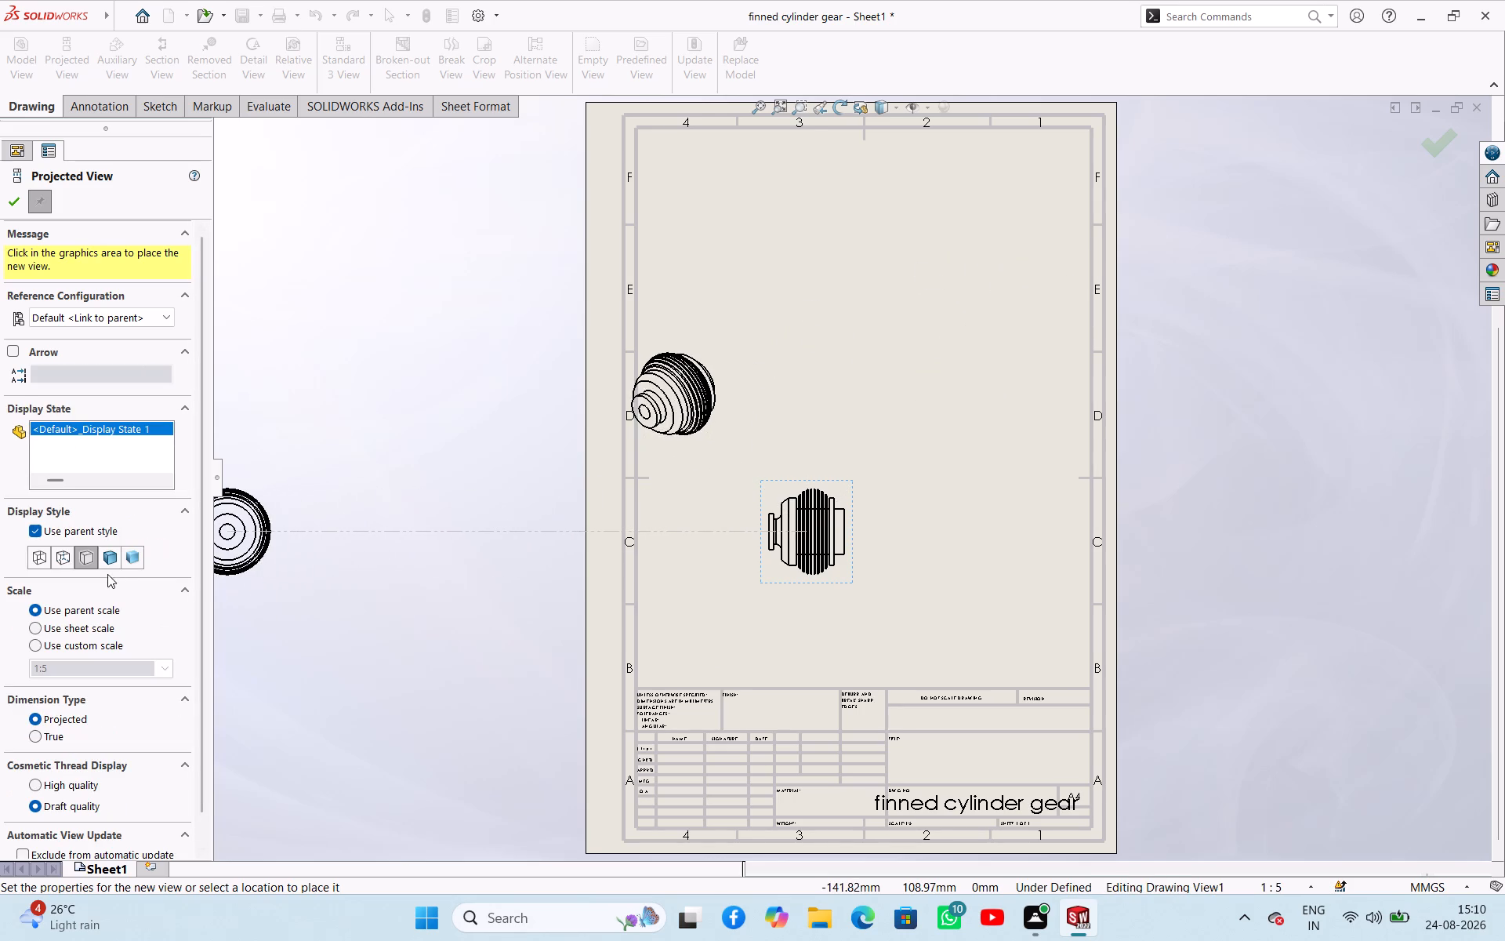
# Place a second isometric projected view in the shaded display style beyond the sheet edge, and finish projecting views.
pyautogui.click(135, 556)
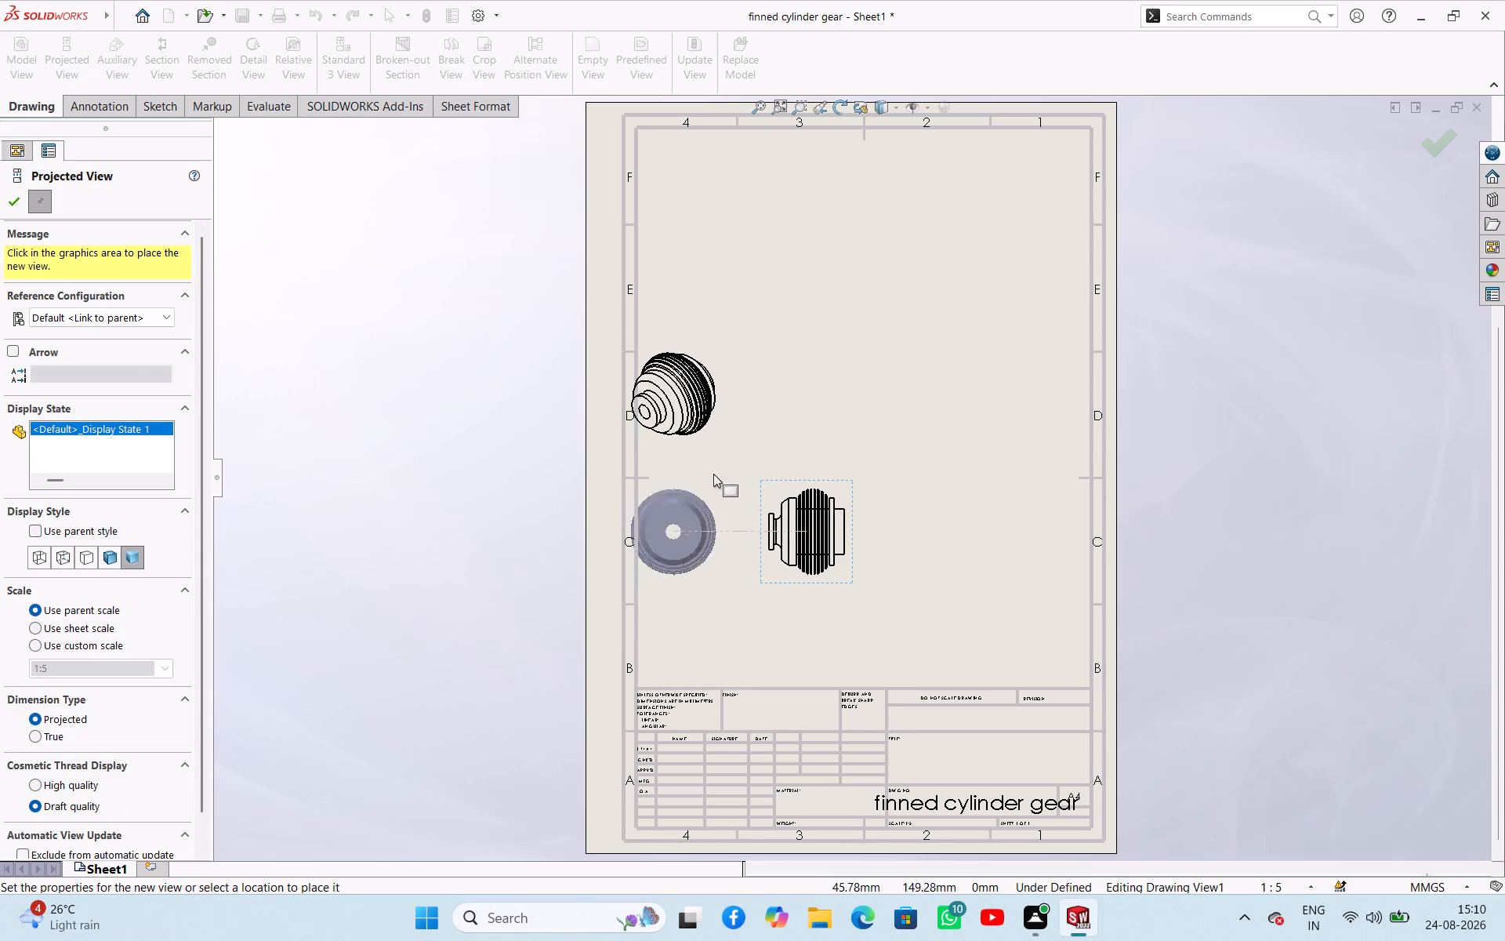
pyautogui.click(528, 336)
pyautogui.click(16, 195)
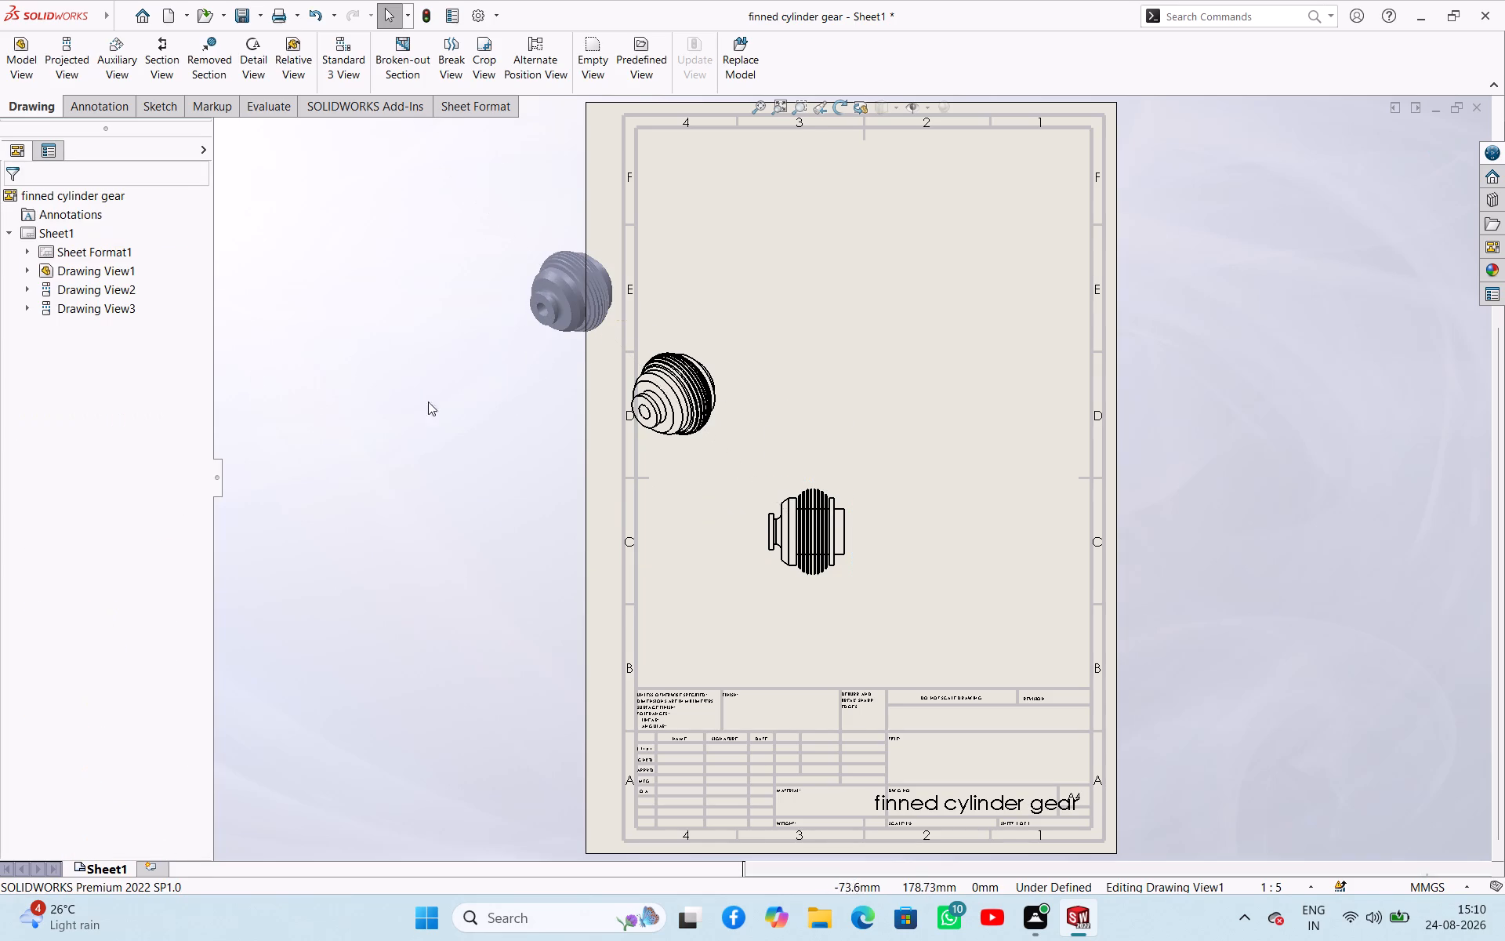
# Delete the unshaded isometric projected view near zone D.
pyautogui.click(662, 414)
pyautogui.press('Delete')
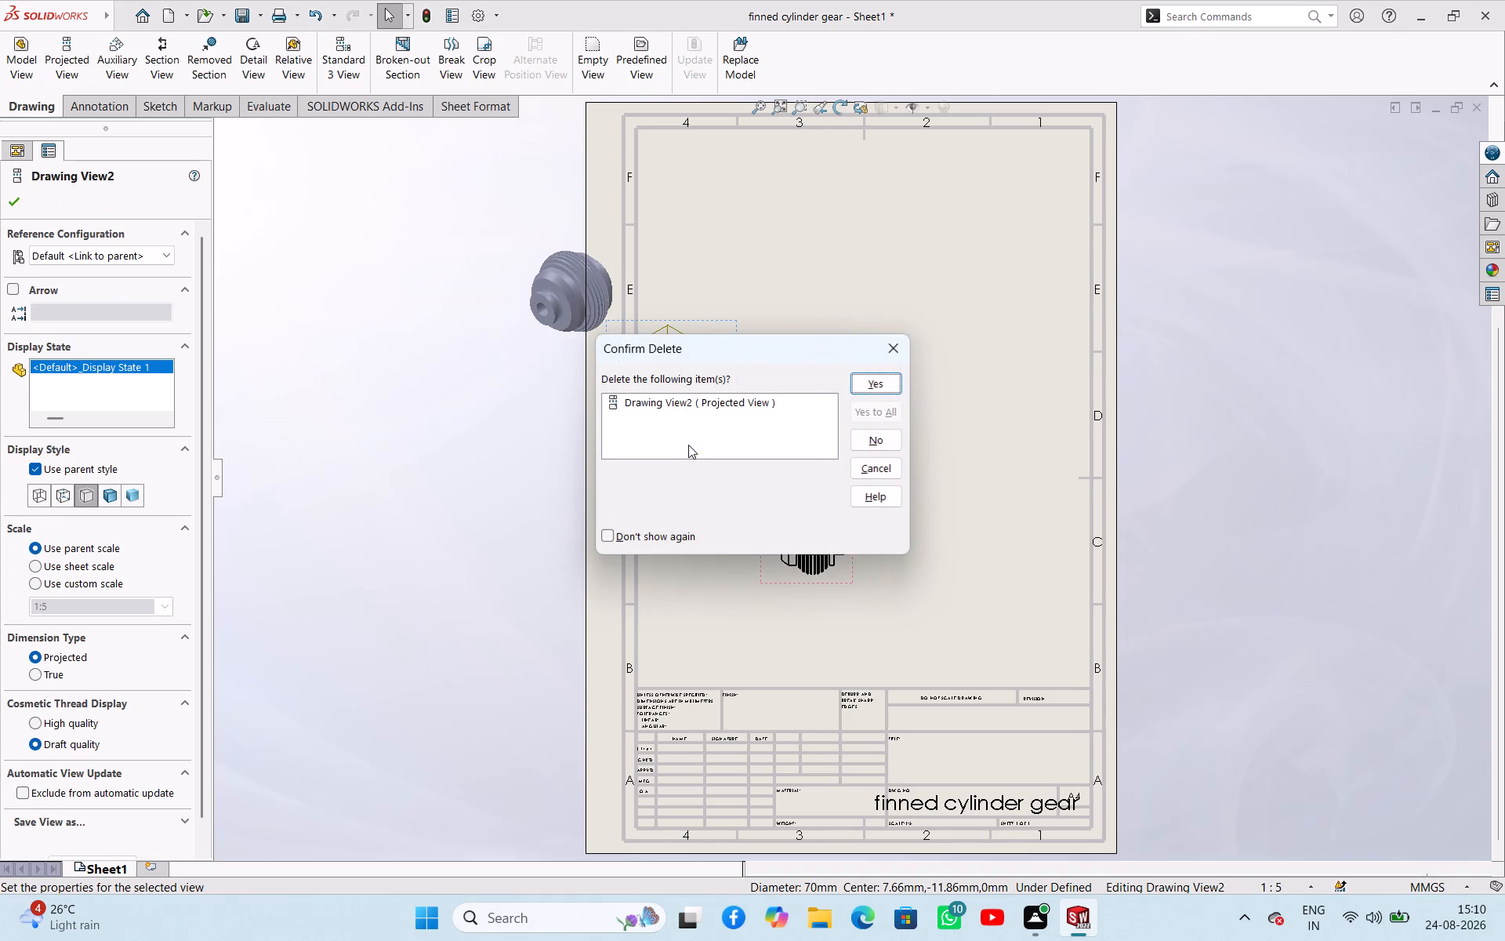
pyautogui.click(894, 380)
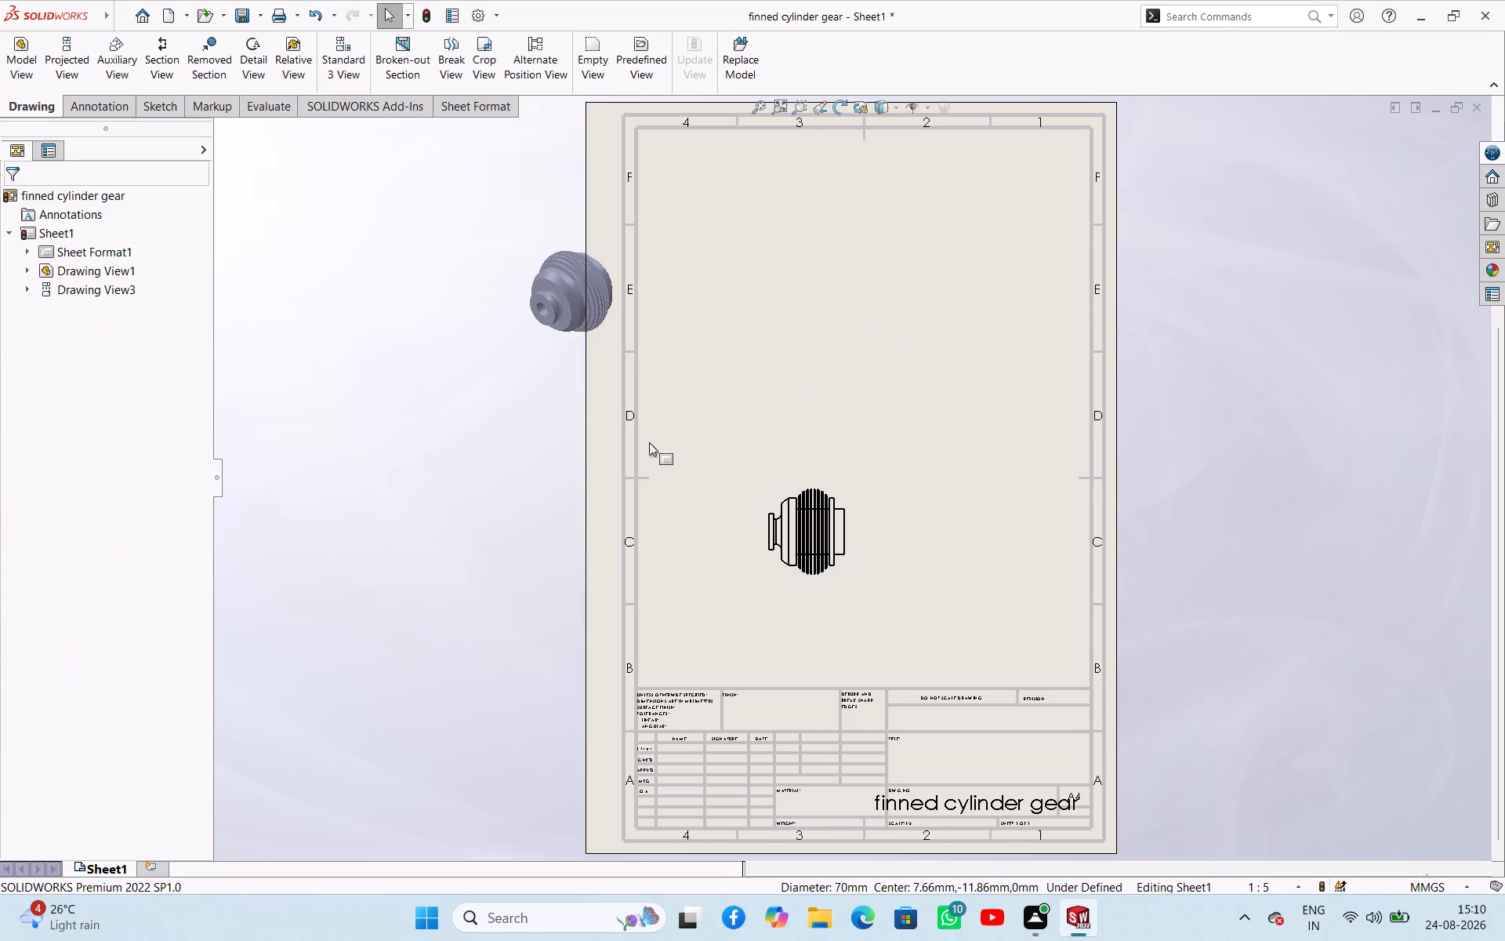
# Move the shaded isometric view into the sheet's upper corner near zones E and F, column 1.
pyautogui.moveTo(505, 354); pyautogui.dragTo(960, 273)
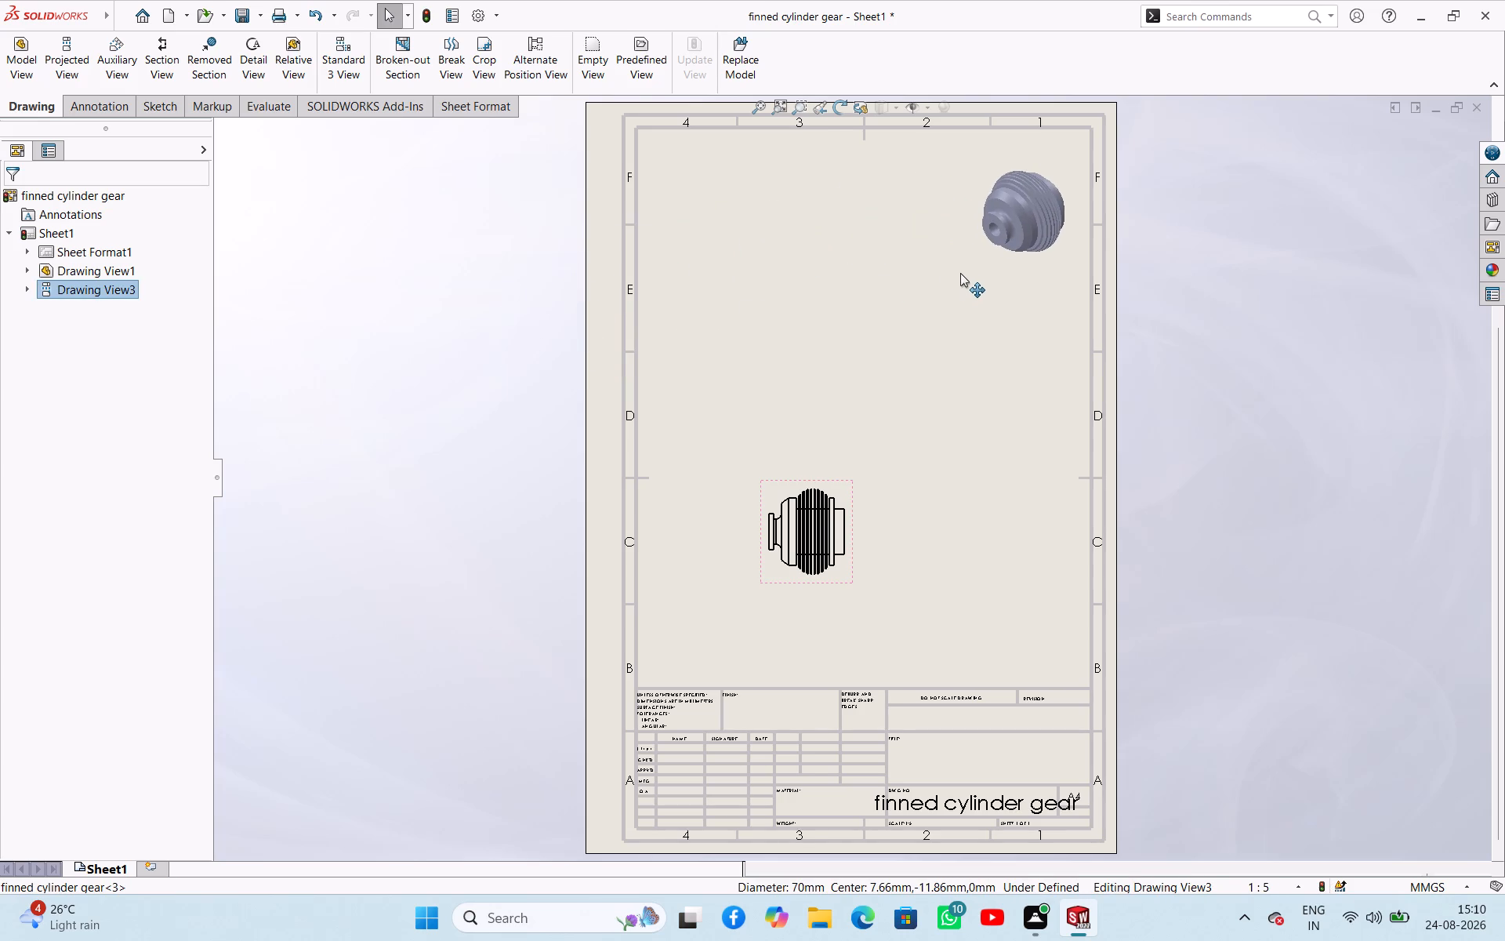
pyautogui.moveTo(960, 273); pyautogui.dragTo(955, 285)
# Set the shaded isometric view to a custom scale of 1:2 after trying 1:1.
pyautogui.click(985, 296)
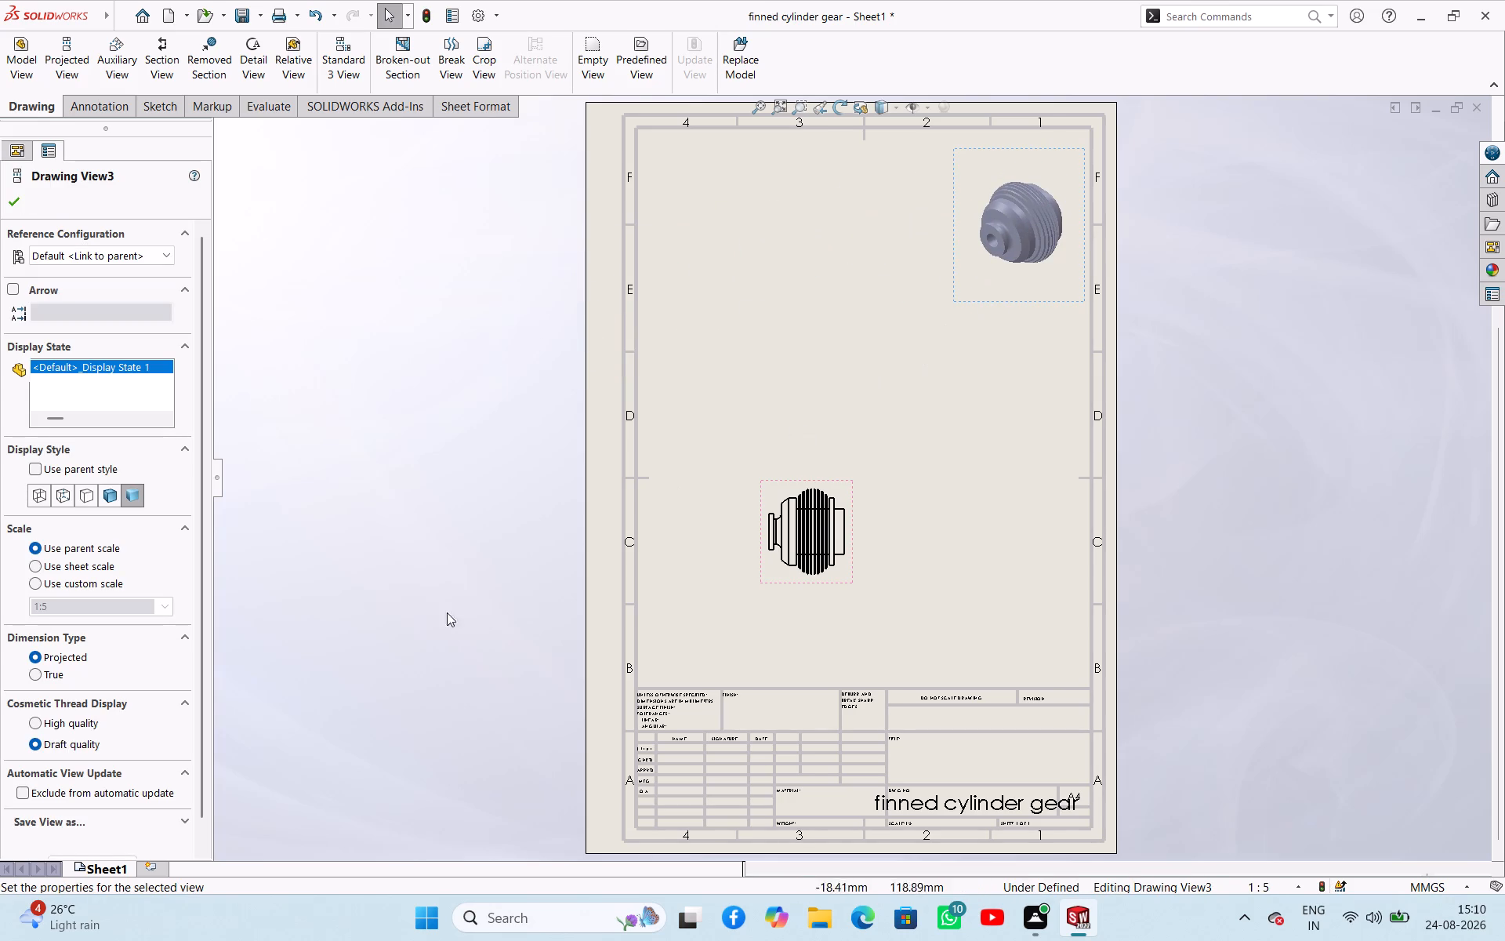
pyautogui.click(100, 574)
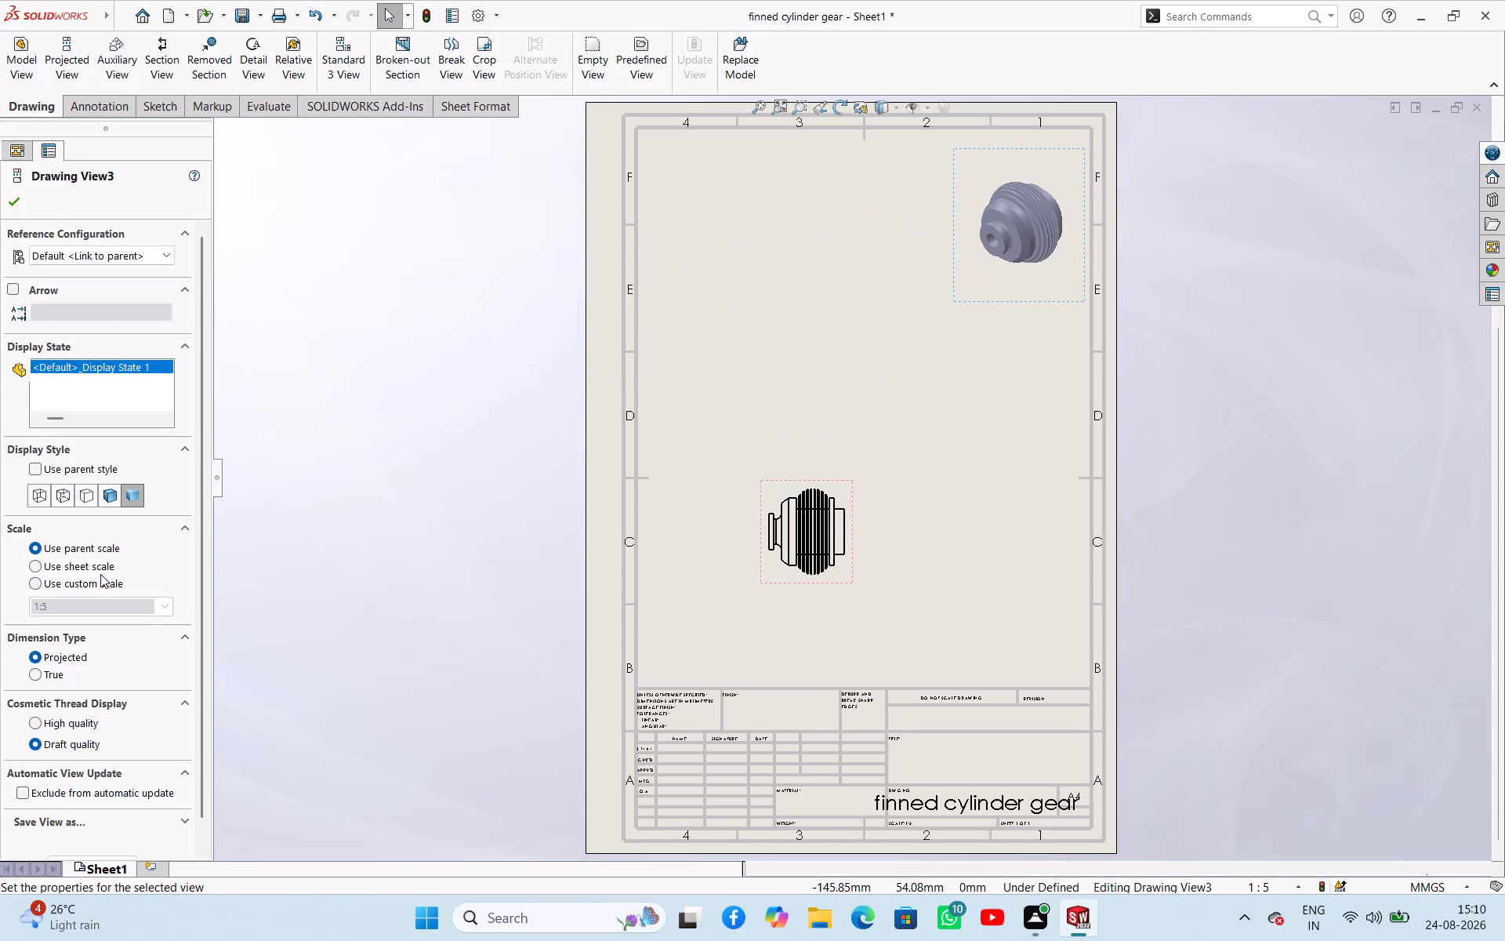
pyautogui.click(87, 565)
pyautogui.click(159, 612)
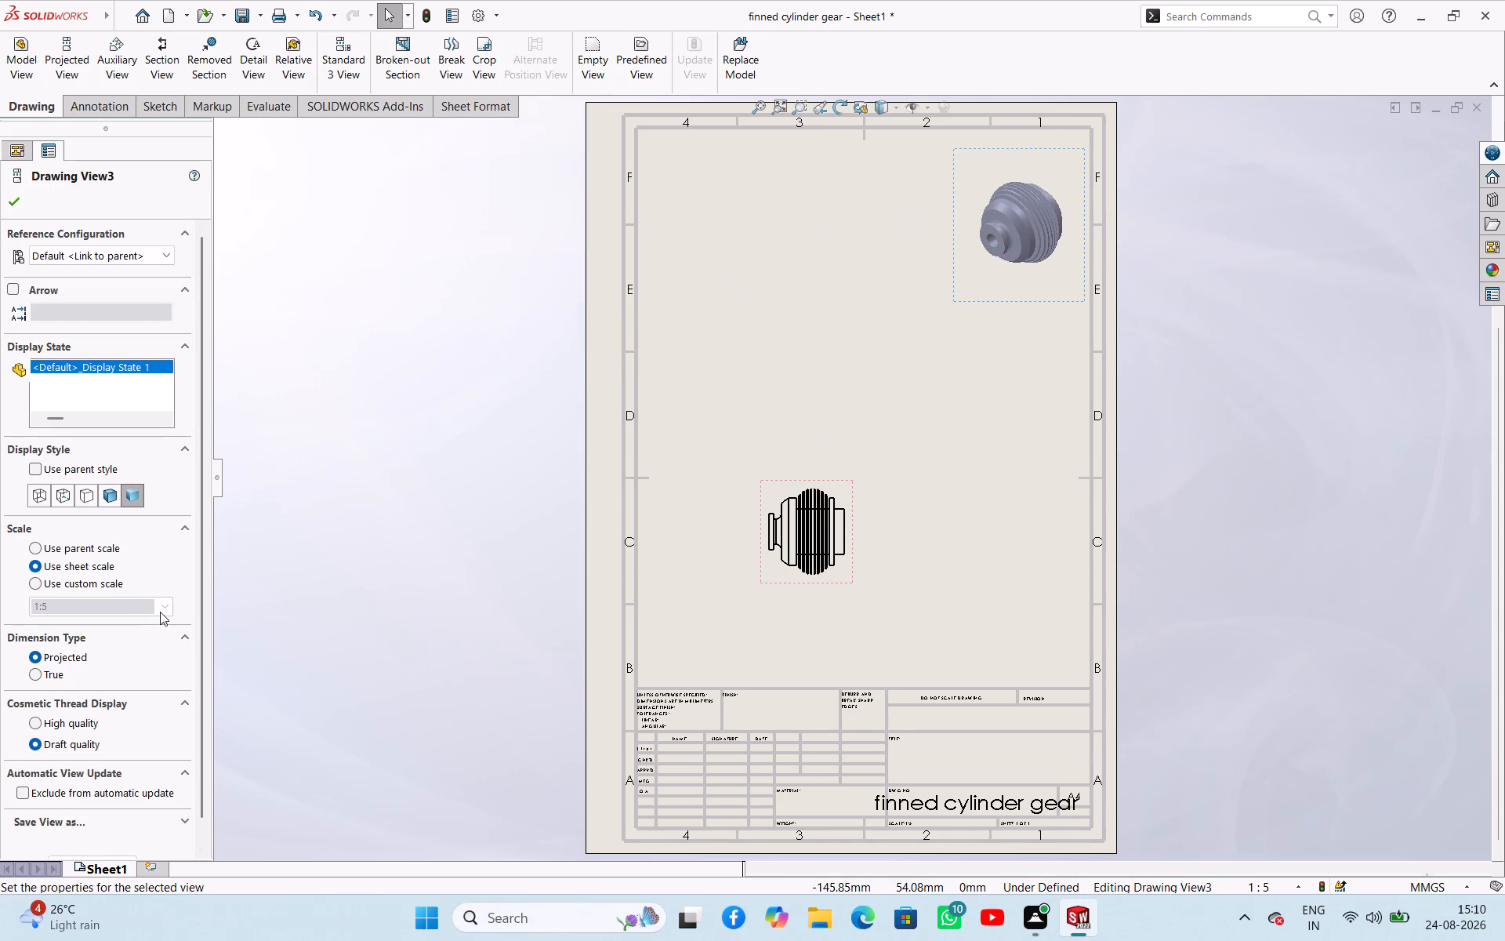
pyautogui.click(164, 599)
pyautogui.moveTo(164, 611); pyautogui.dragTo(168, 604)
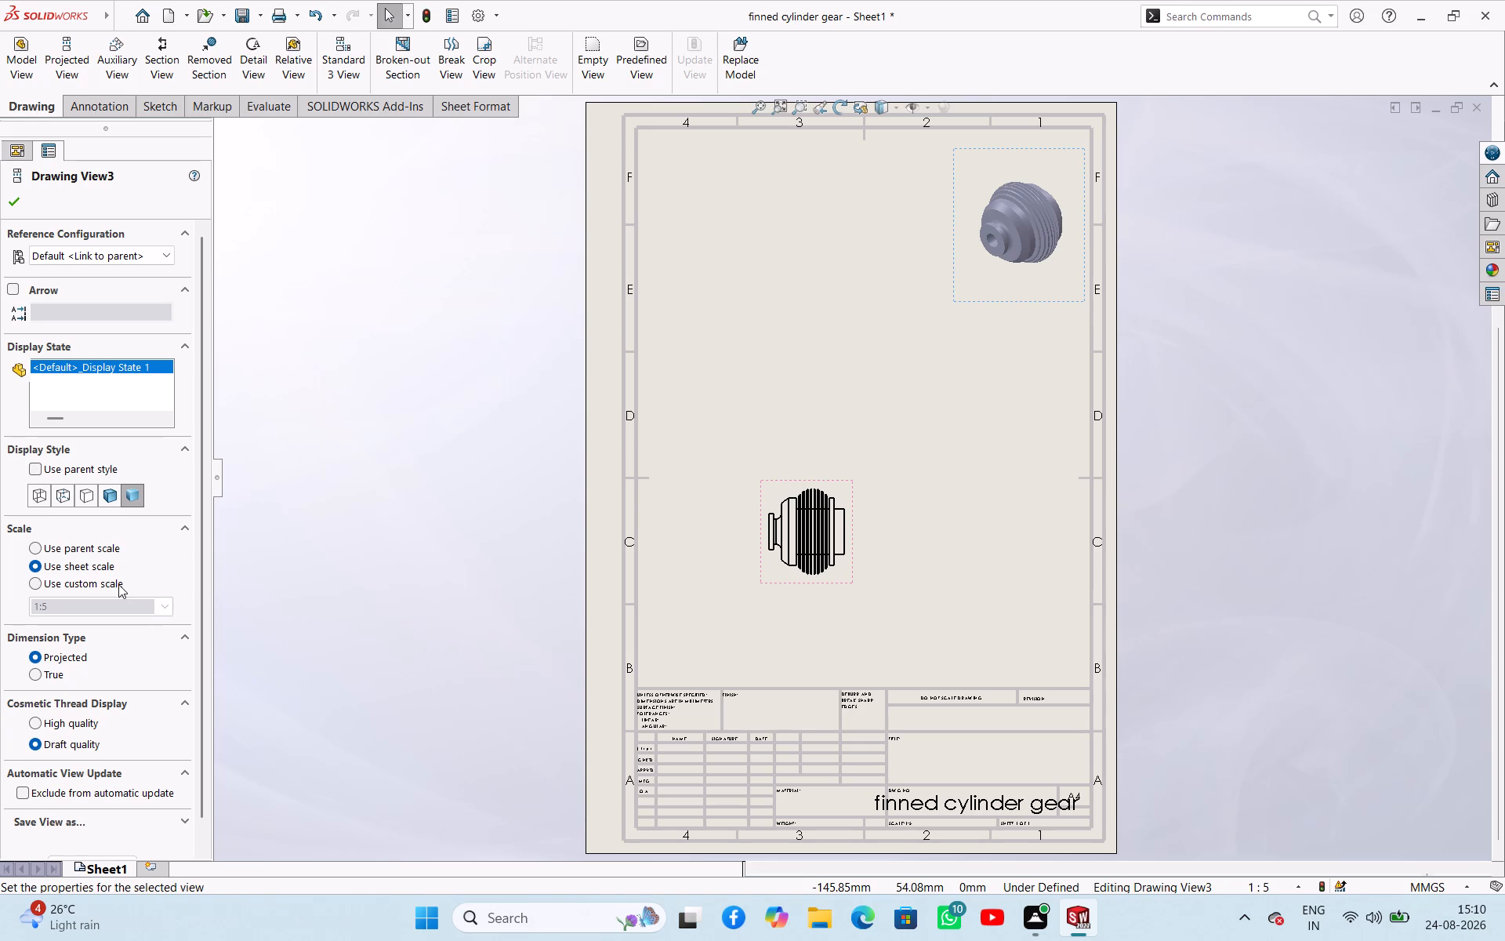
pyautogui.click(118, 584)
pyautogui.click(162, 605)
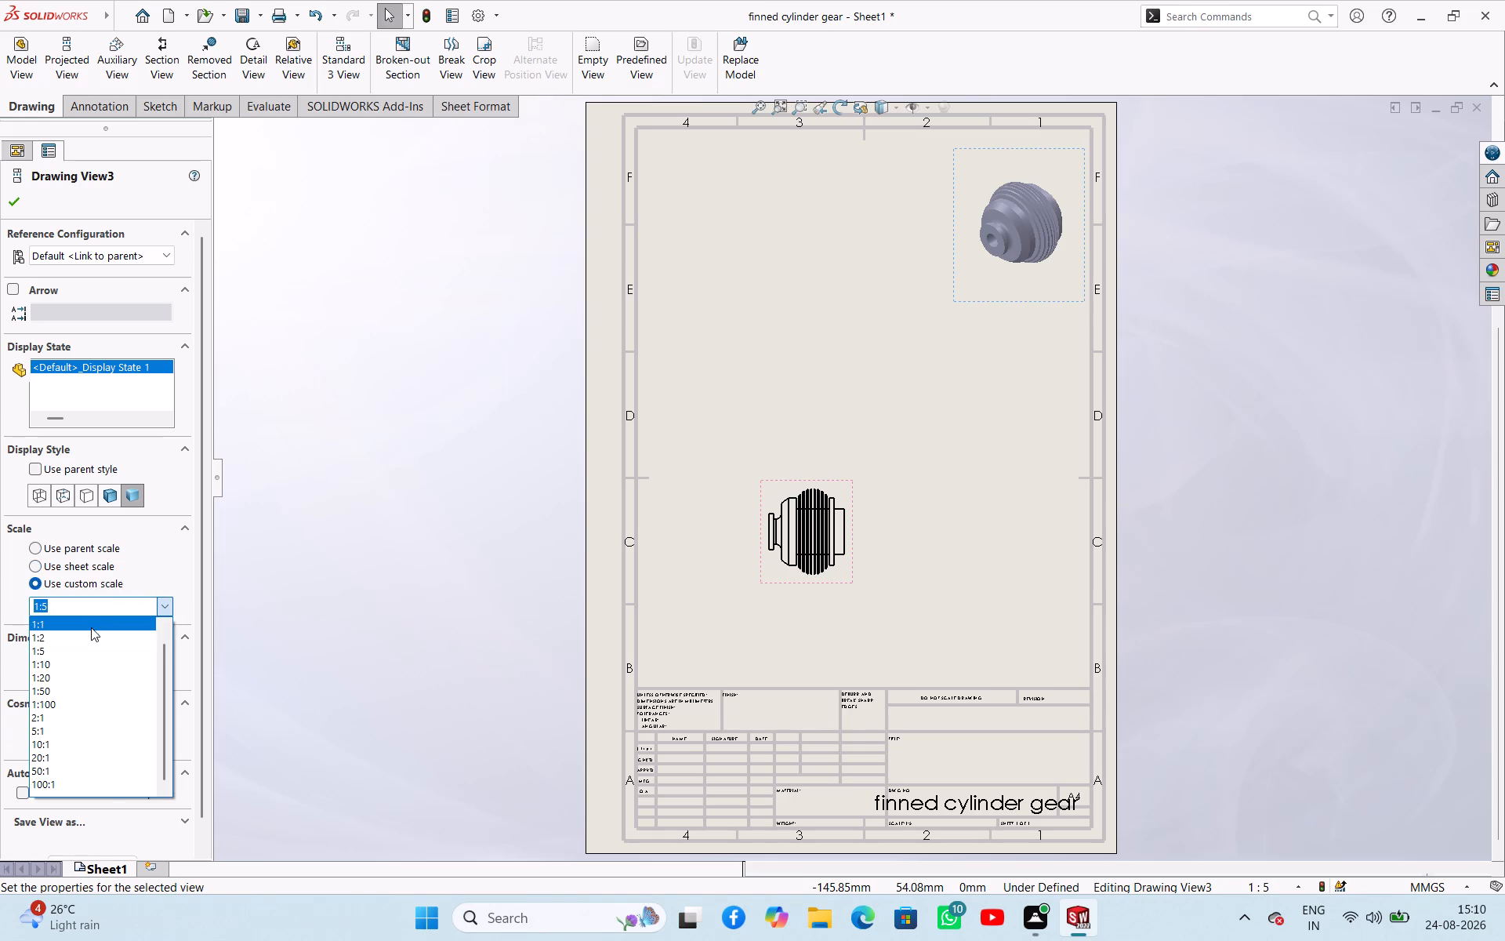
pyautogui.click(91, 627)
pyautogui.click(166, 602)
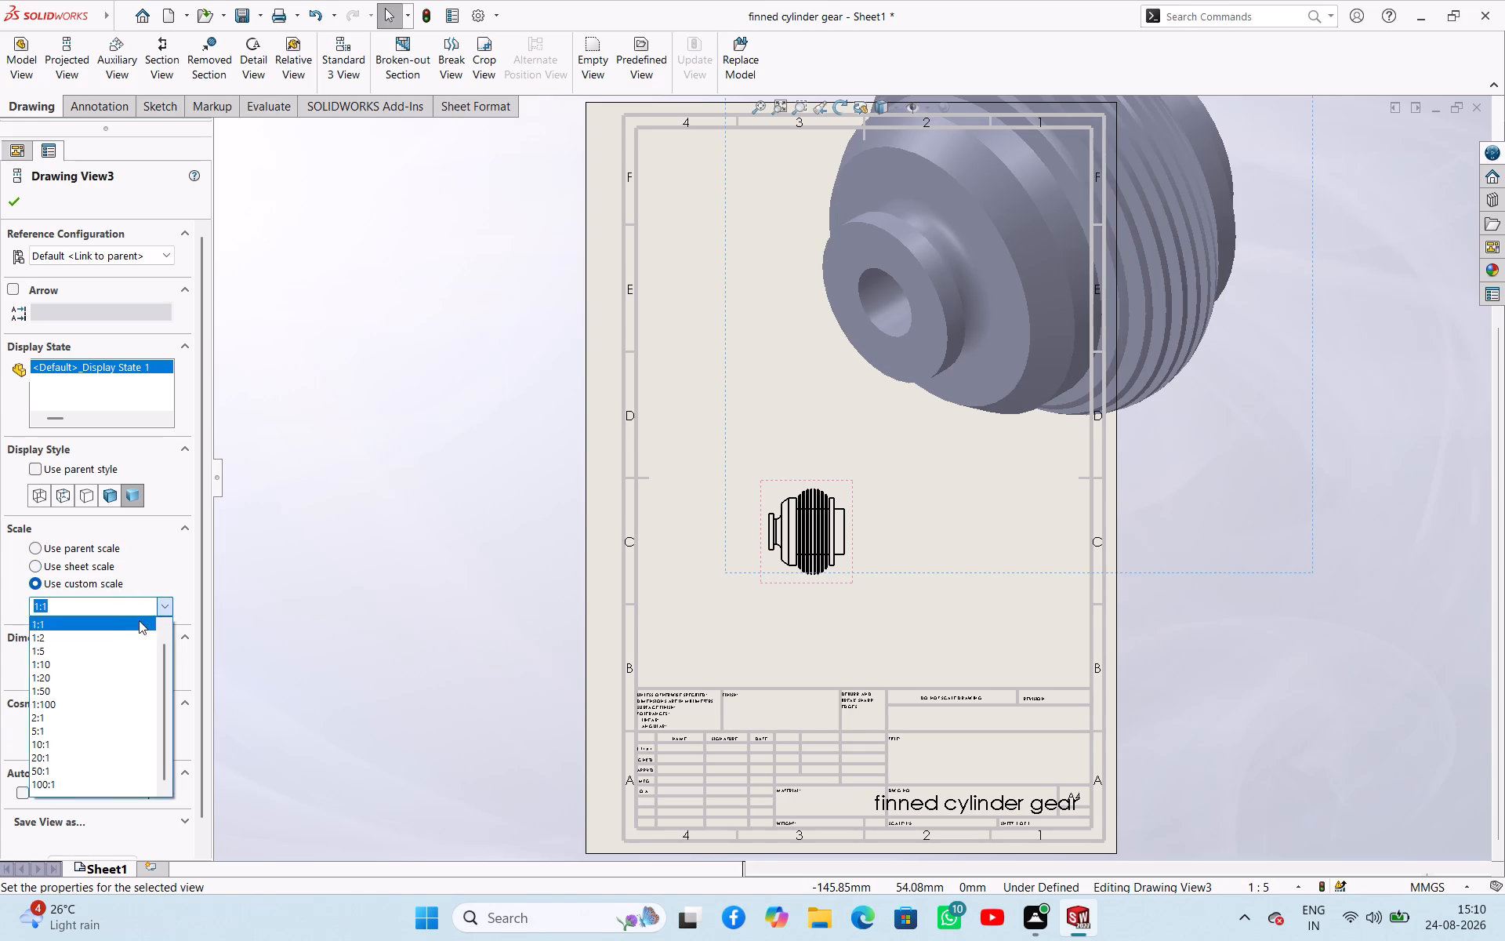
pyautogui.click(90, 640)
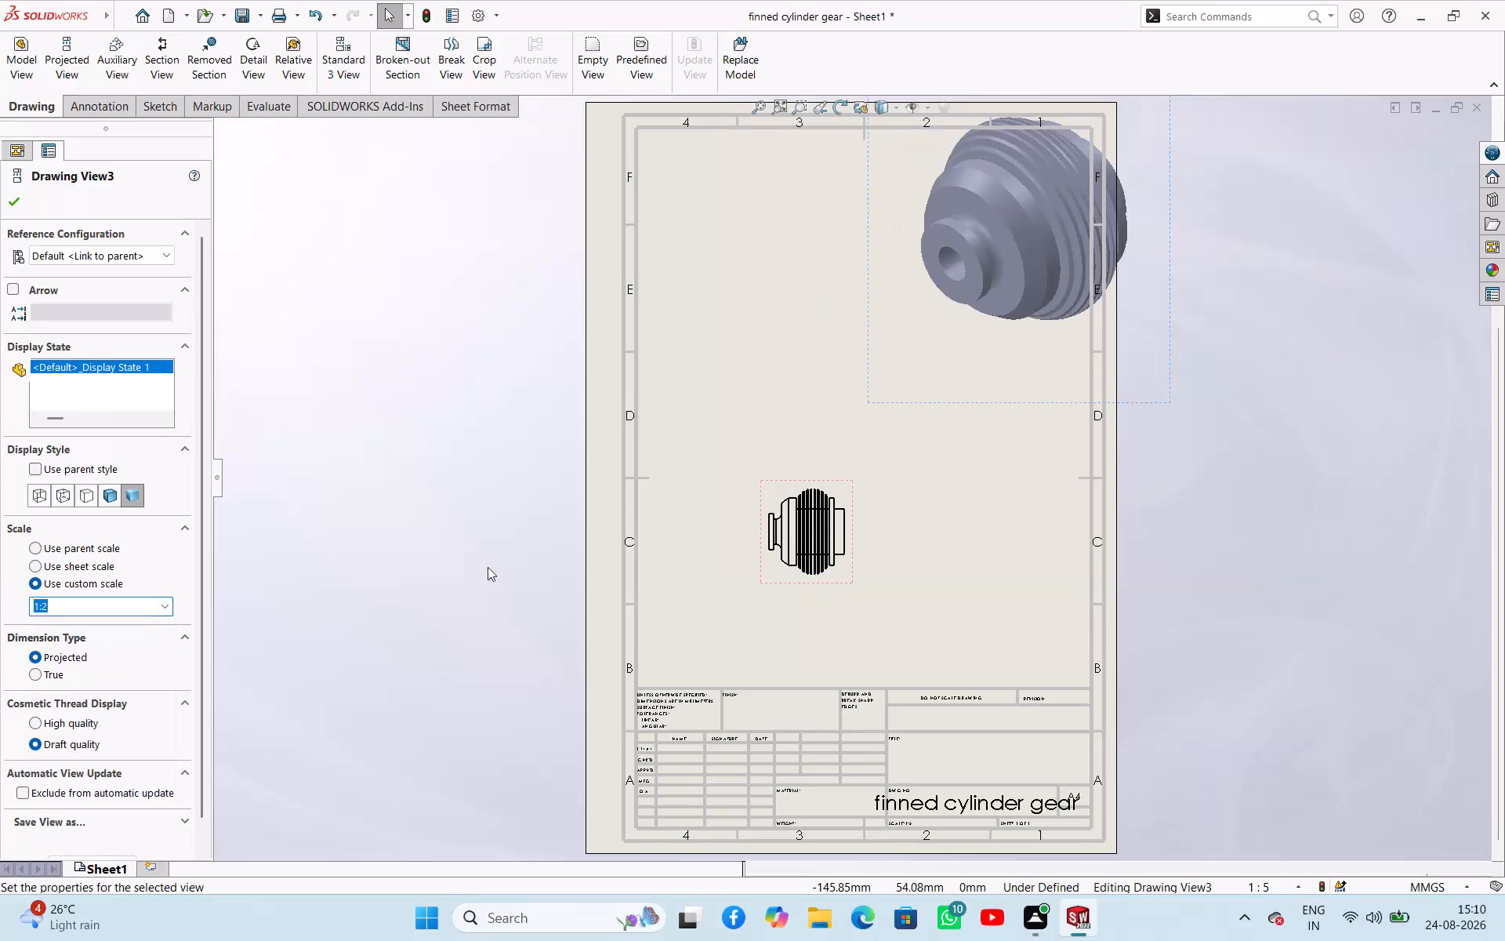
# Reposition the enlarged shaded isometric view so it fits inside the sheet border.
pyautogui.moveTo(869, 393); pyautogui.dragTo(822, 429)
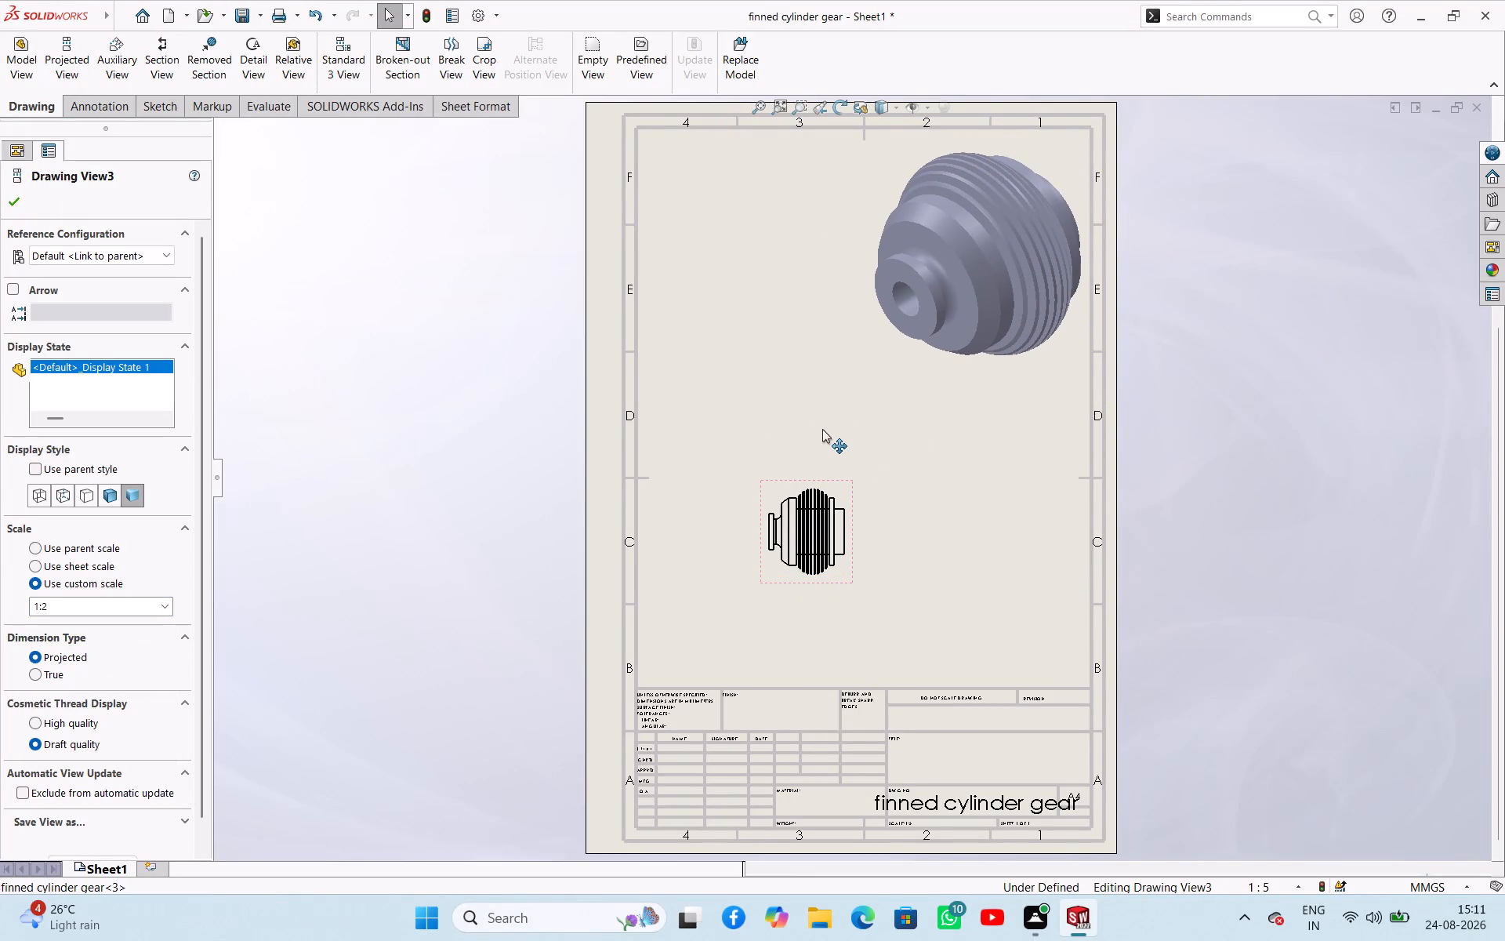
# Nudge the shaded isometric view slightly within zones E and F, clear of the sheet border.
pyautogui.moveTo(822, 429); pyautogui.dragTo(818, 433)
pyautogui.click(495, 572)
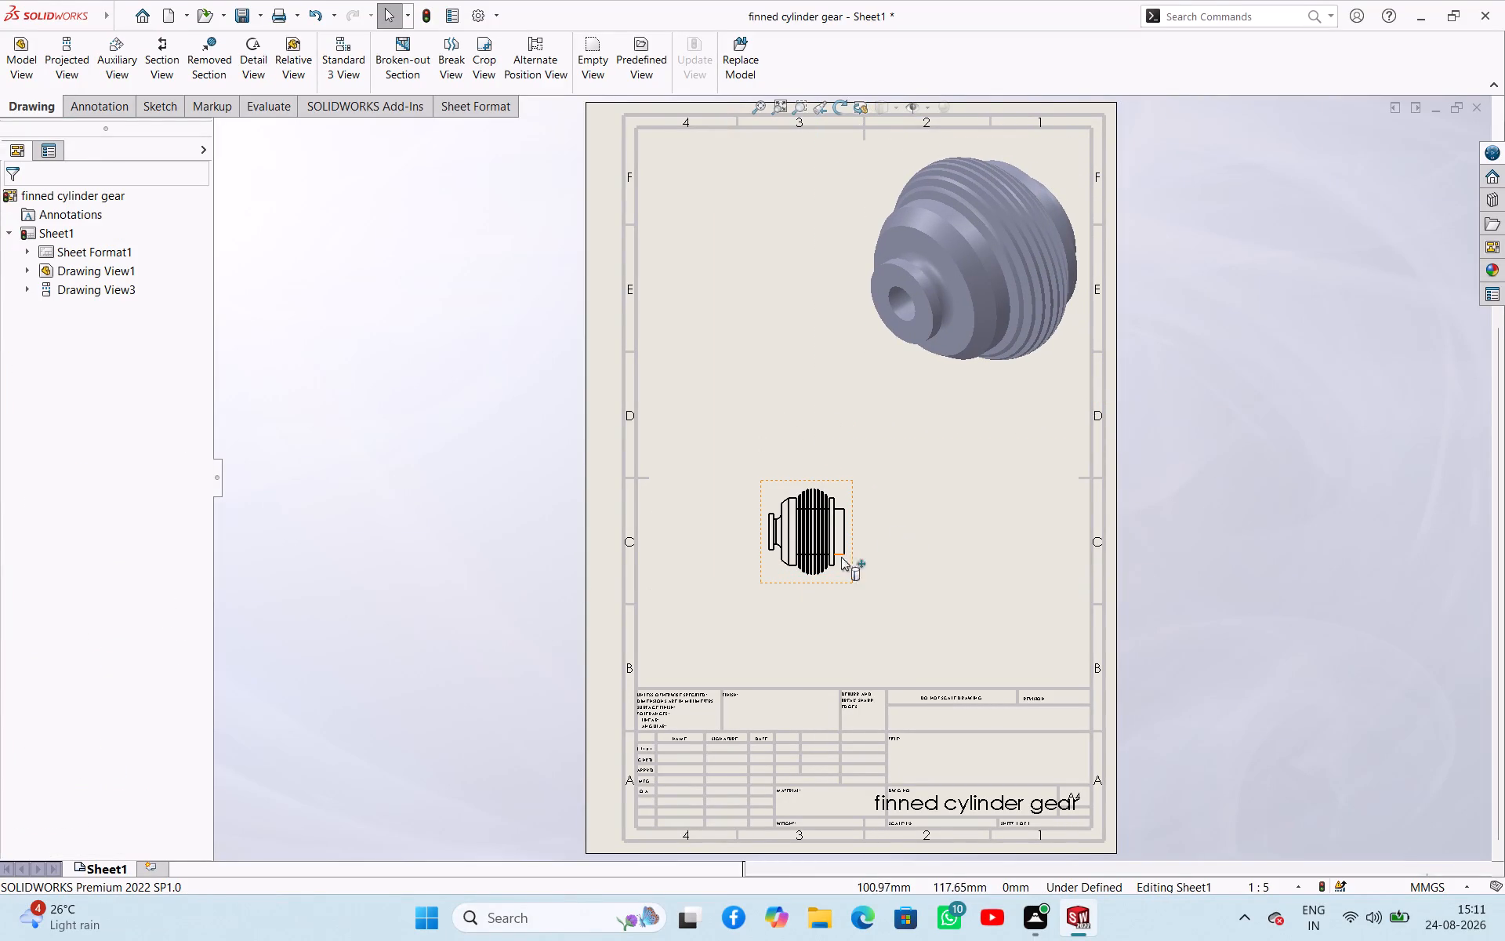
# Set the base view to a custom scale of 1:3 after trying 1:2.
pyautogui.moveTo(852, 575); pyautogui.dragTo(817, 575)
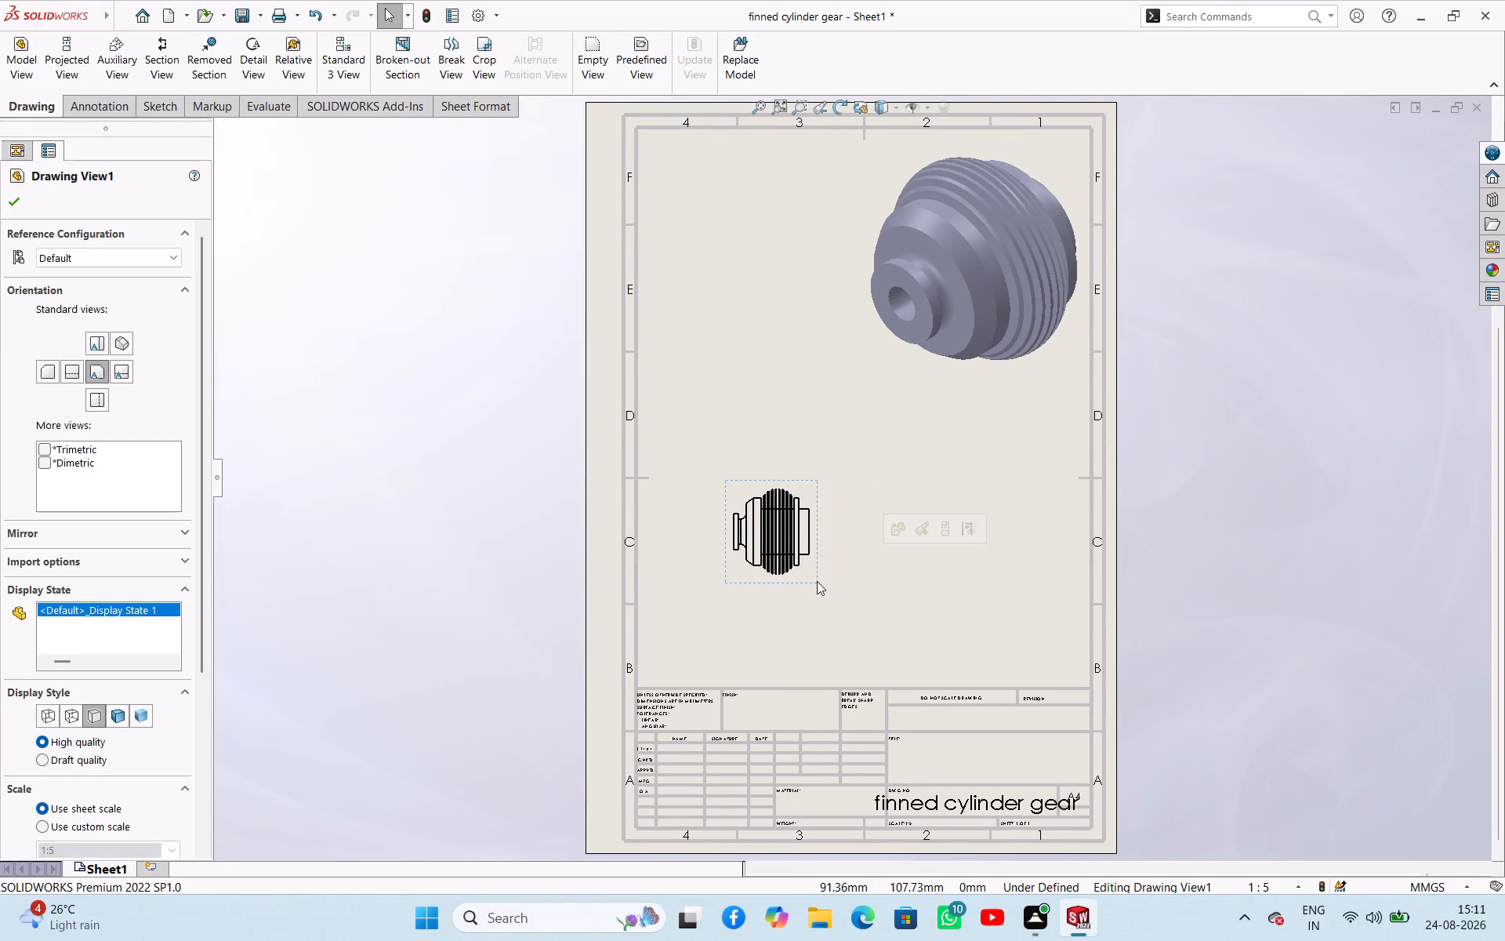
pyautogui.scroll(-1, 79, 818)
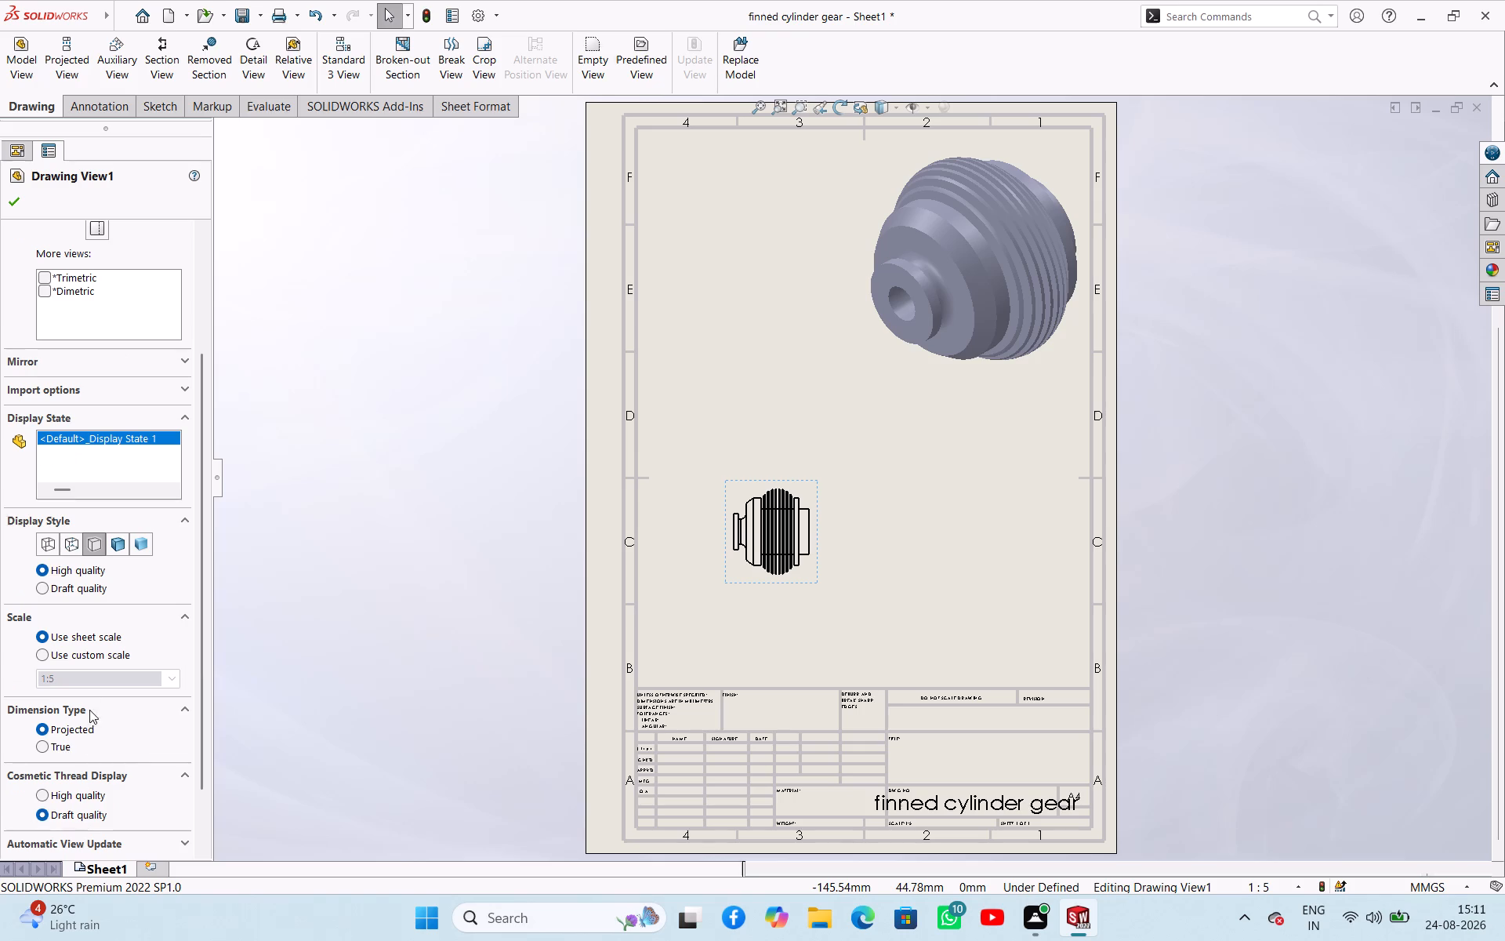
pyautogui.click(97, 652)
pyautogui.click(172, 682)
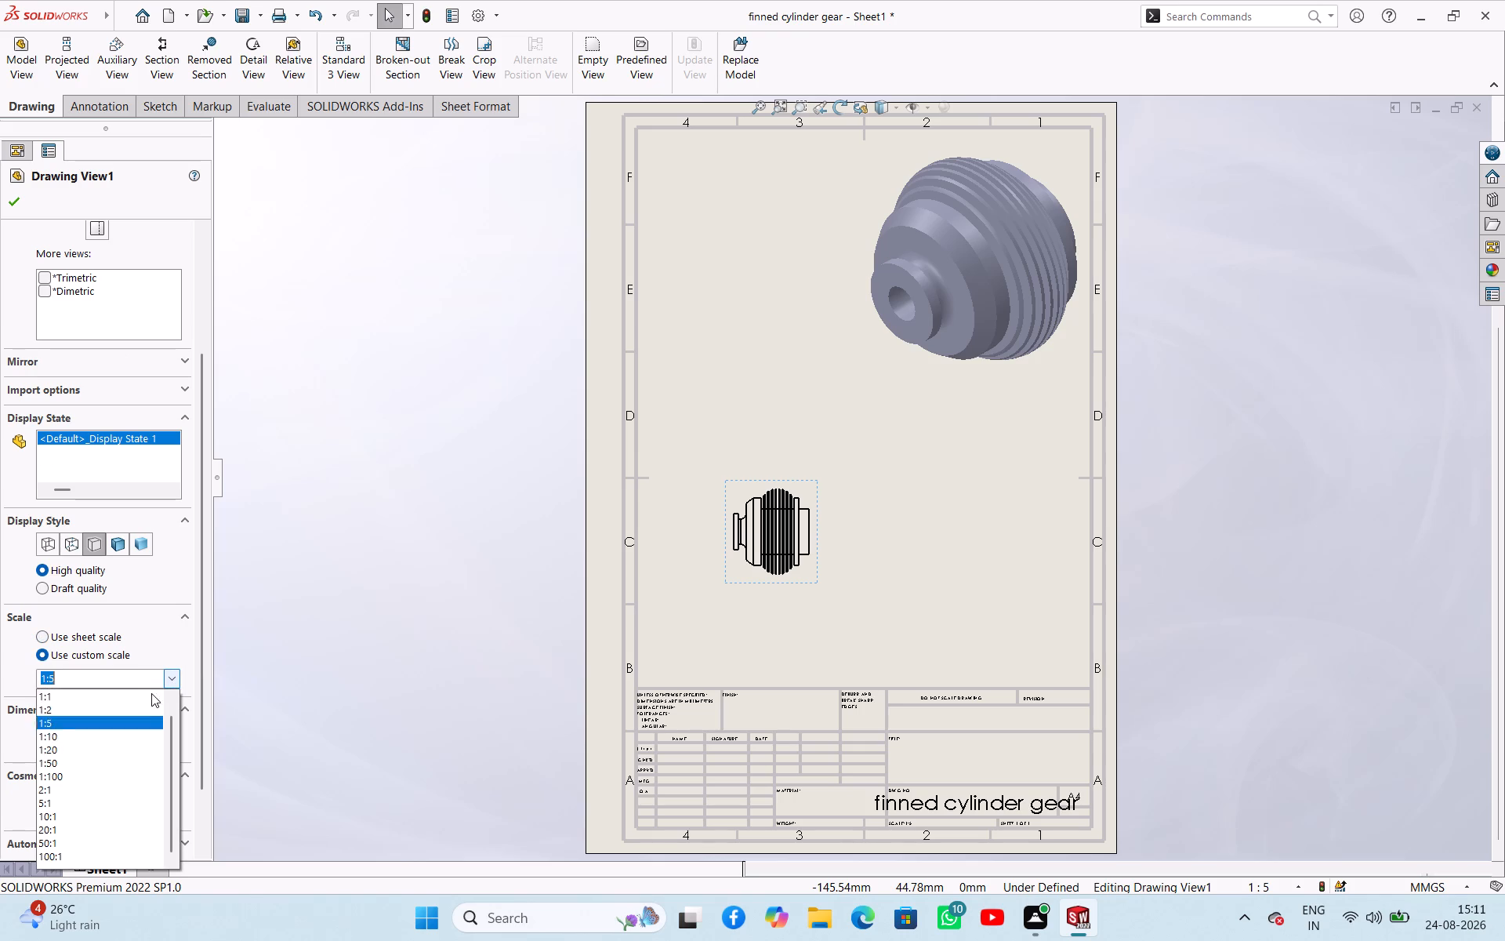
pyautogui.click(102, 711)
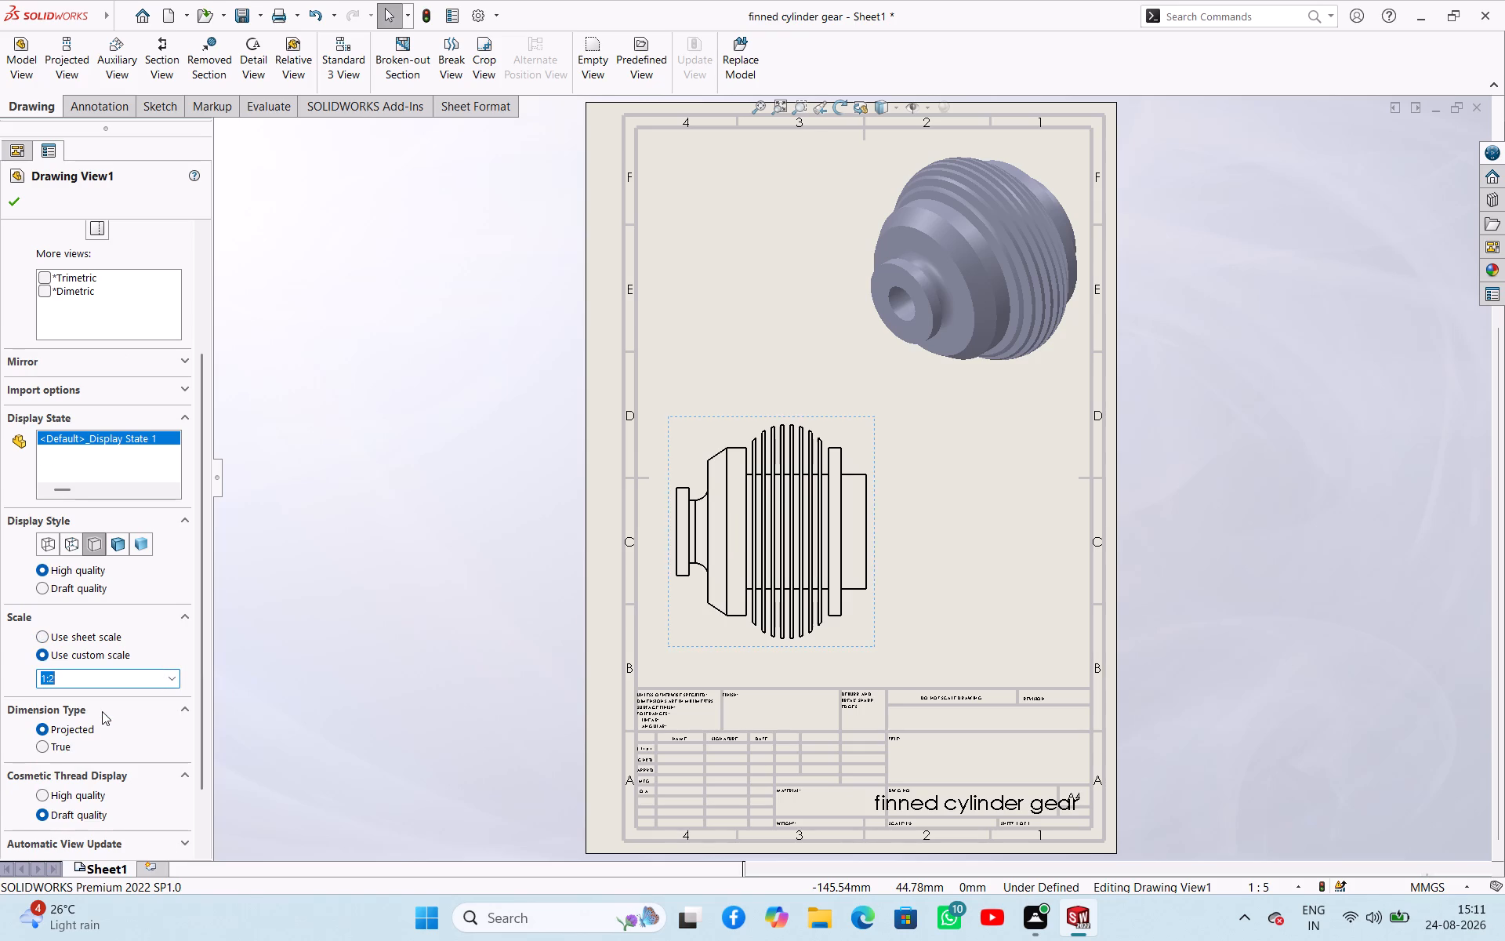
pyautogui.click(176, 681)
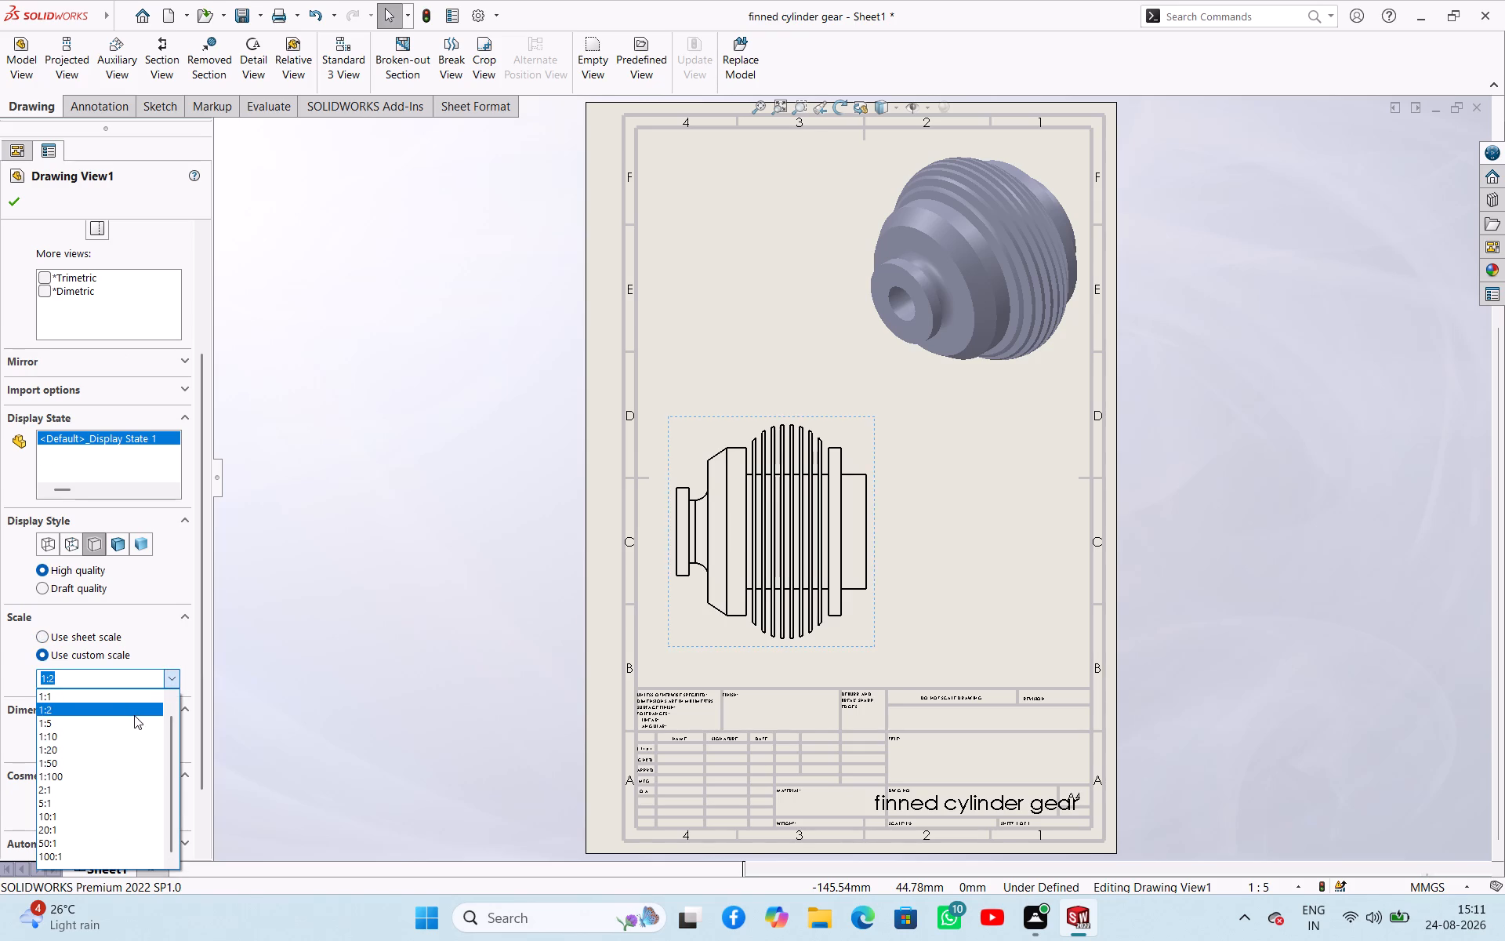
pyautogui.click(121, 680)
pyautogui.click(121, 679)
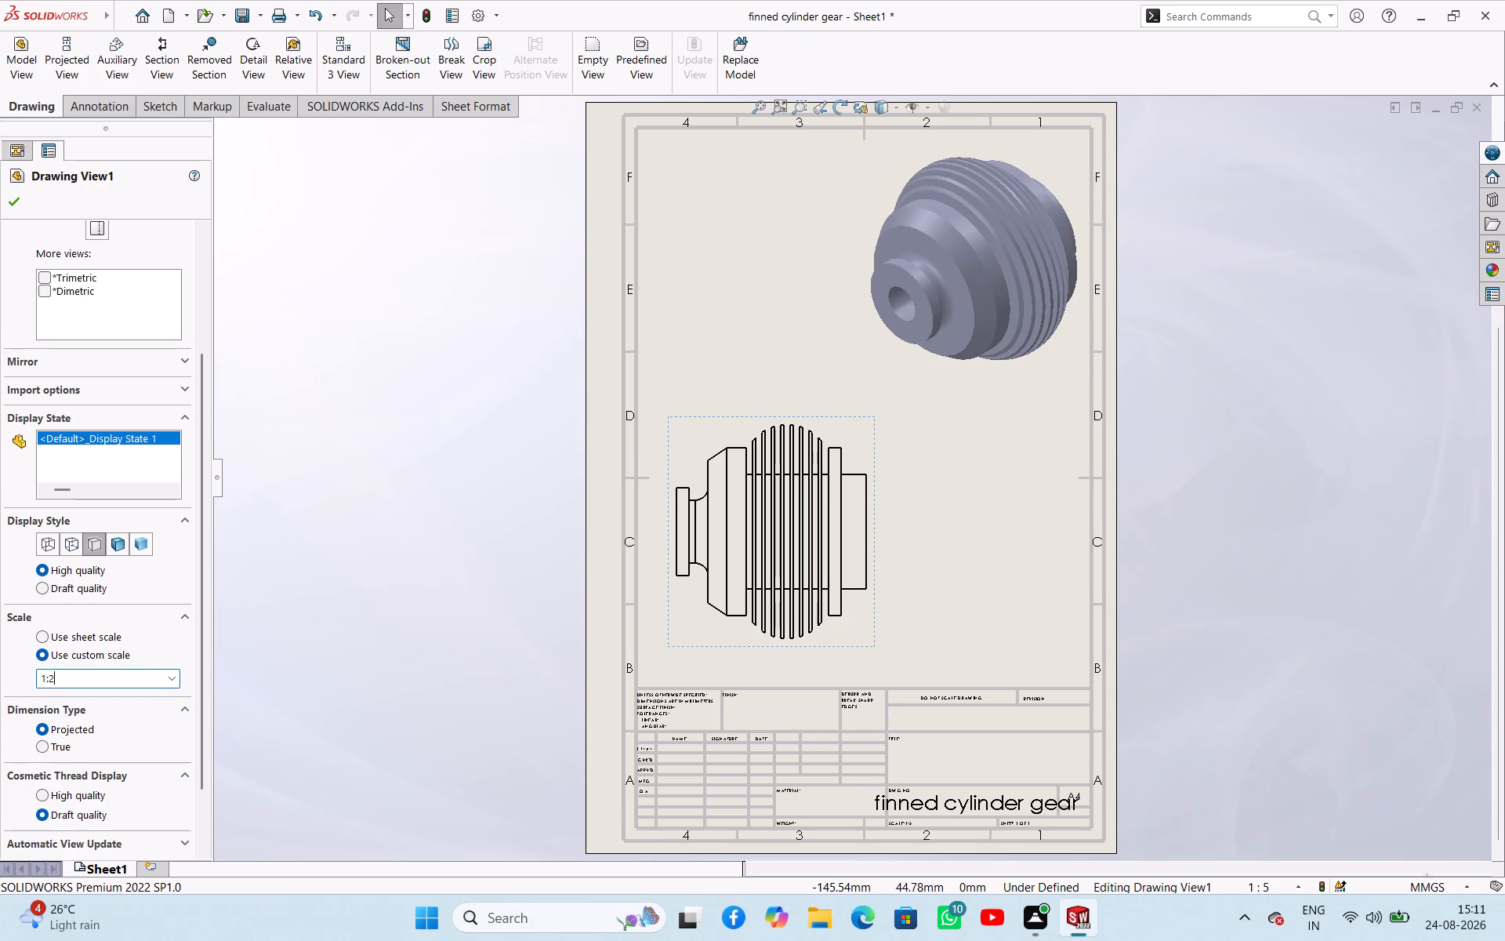
pyautogui.press('Delete')
pyautogui.press('BackSpace')
pyautogui.press('3')
pyautogui.click(341, 667)
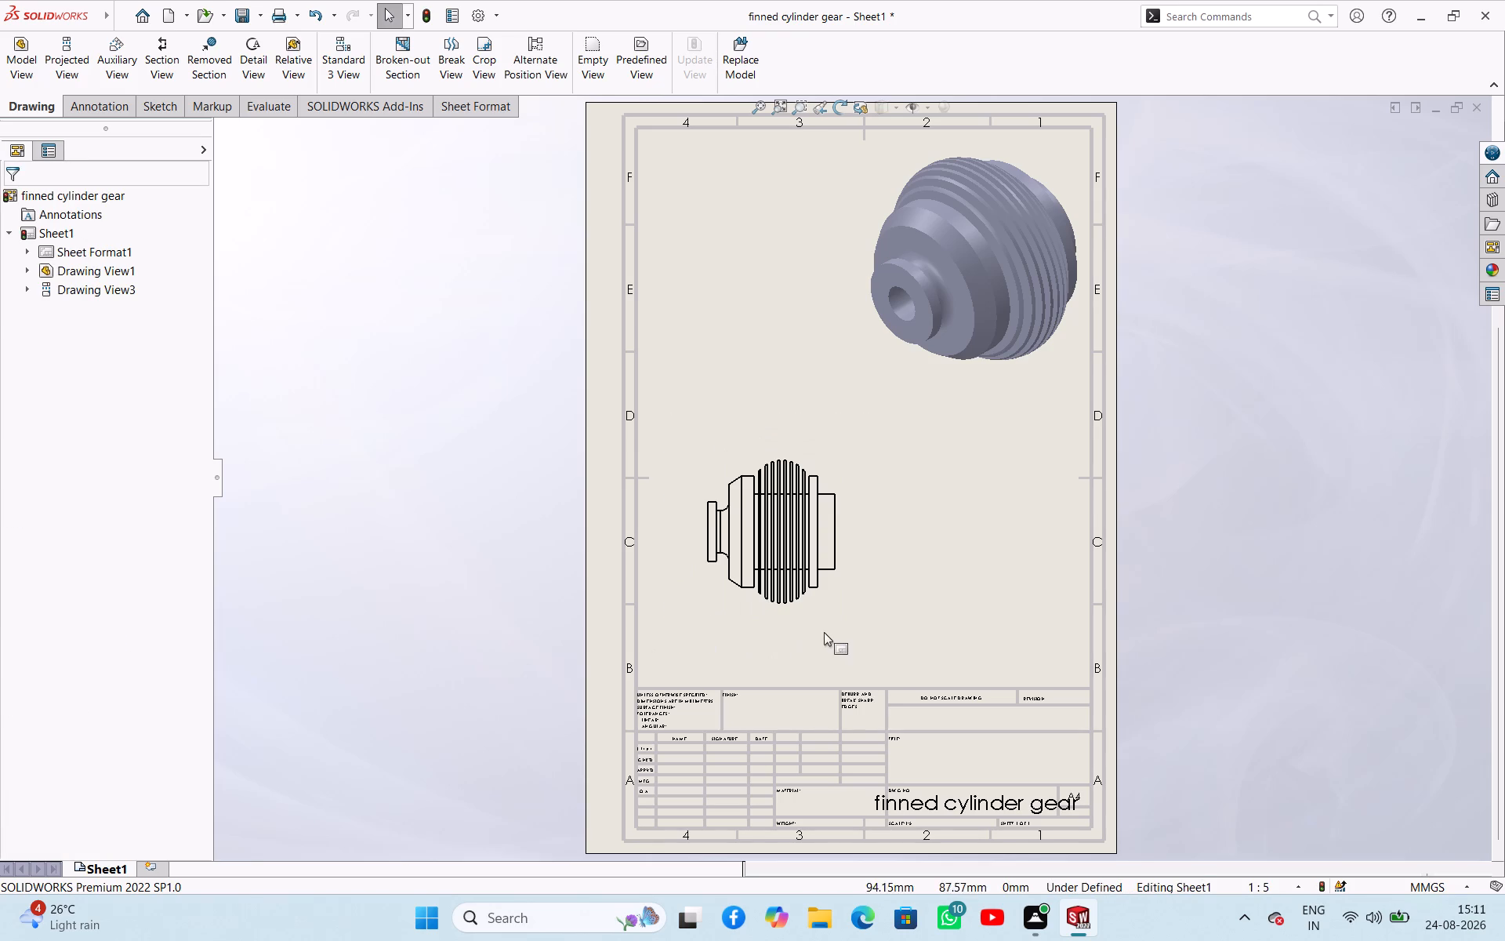
# Move the base view up the sheet to zones D and E, spanning columns 3 and 4.
pyautogui.moveTo(840, 612); pyautogui.dragTo(811, 466)
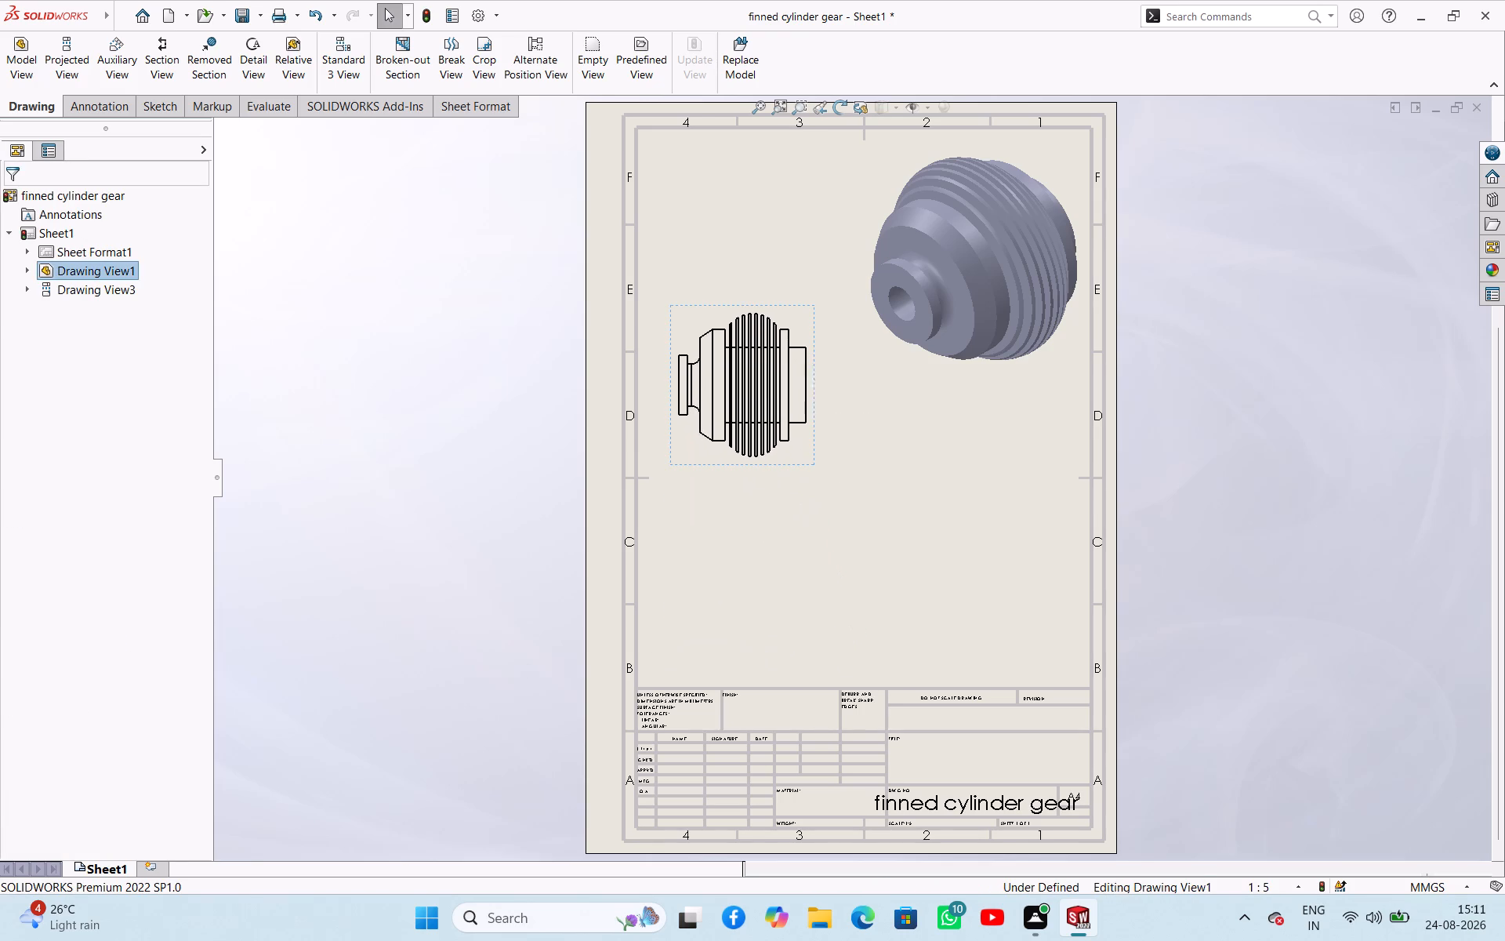
pyautogui.click(343, 607)
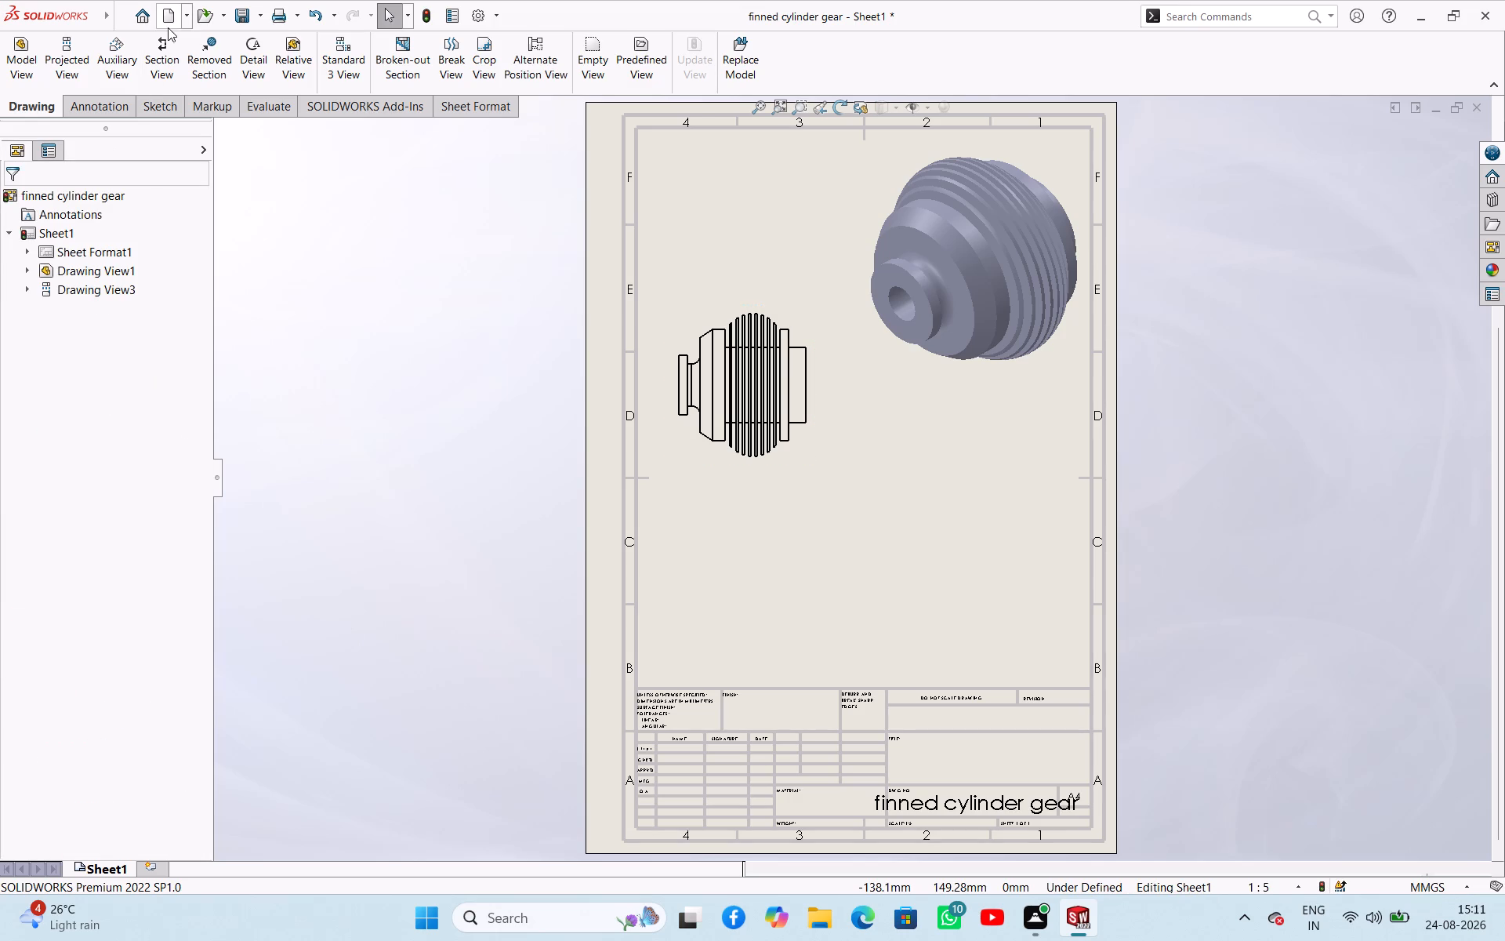
# Create a full section view with a horizontal cutting line through the base view's centre, placed directly below it in zone C.
pyautogui.click(167, 61)
pyautogui.moveTo(90, 467); pyautogui.dragTo(97, 469)
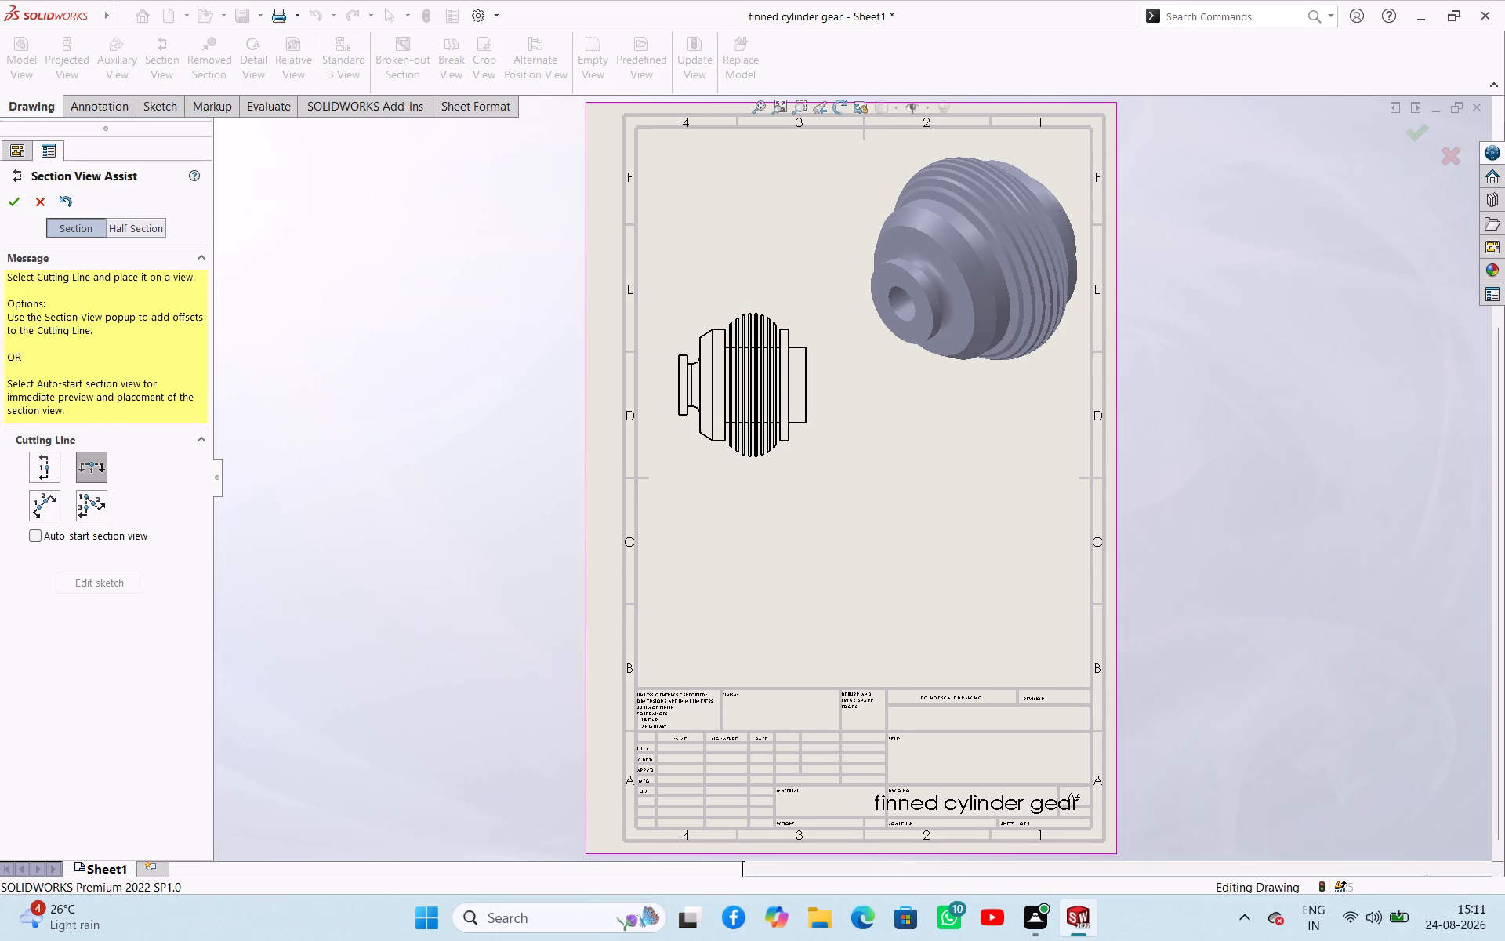
pyautogui.click(677, 386)
pyautogui.click(803, 361)
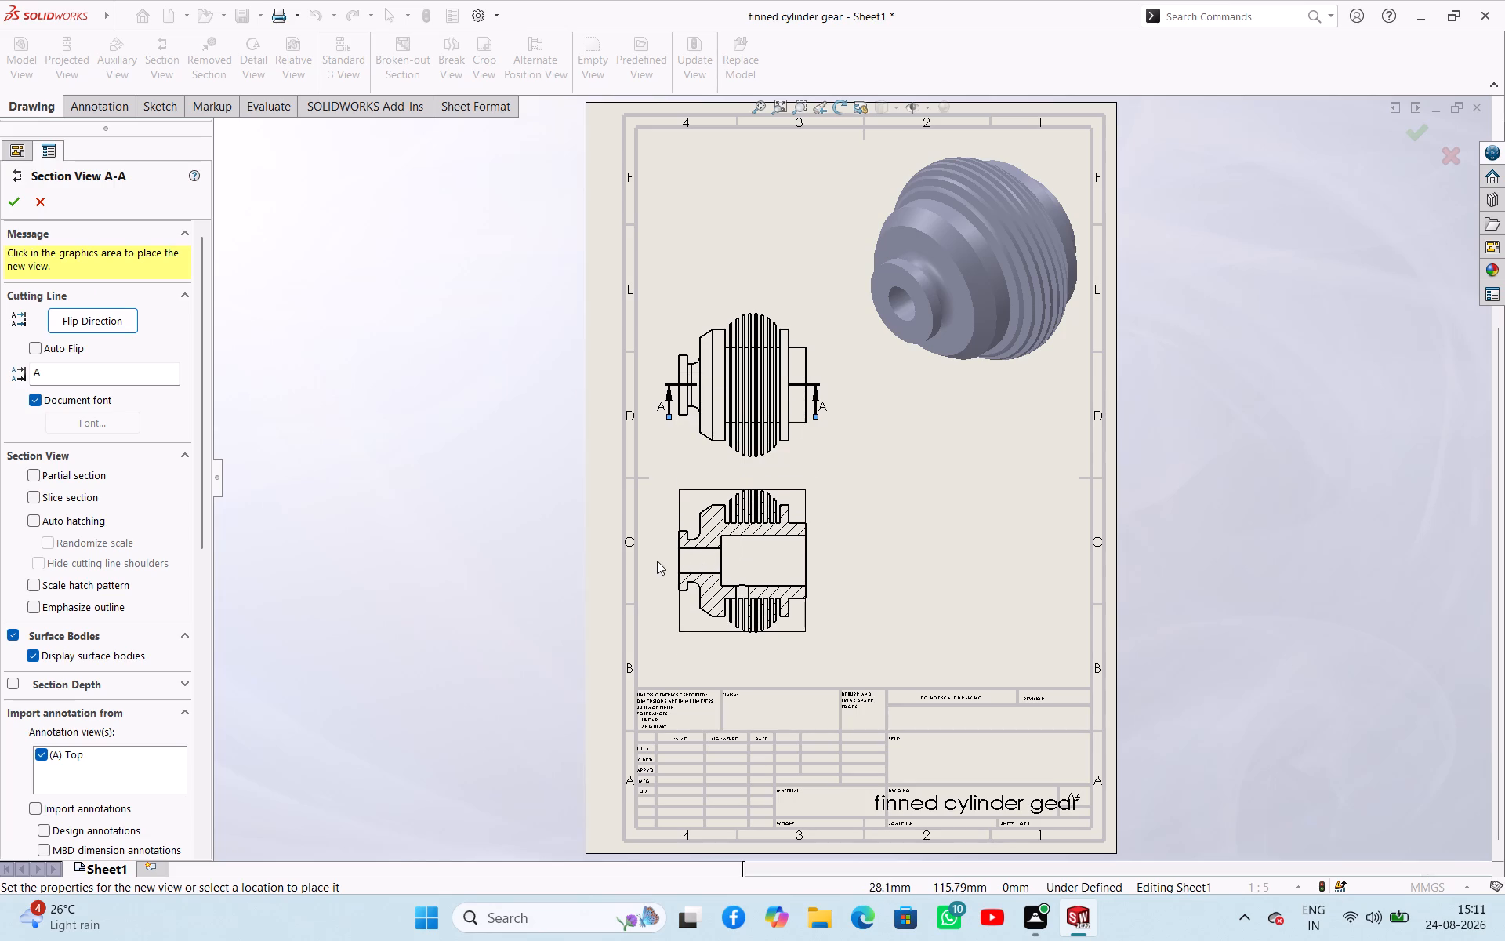
pyautogui.click(752, 563)
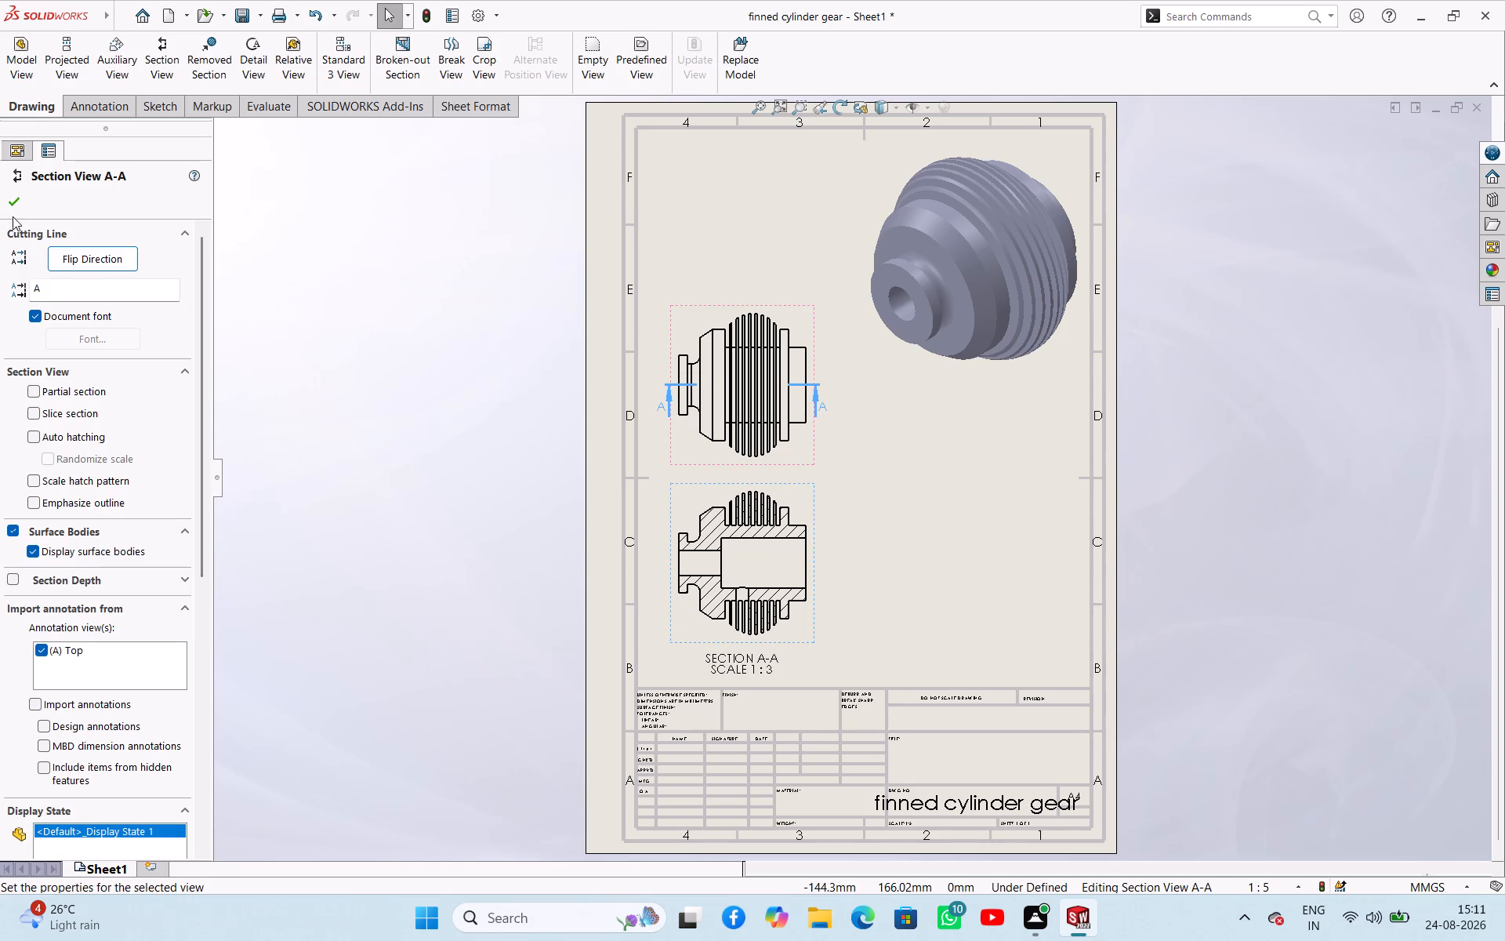
pyautogui.click(13, 205)
# Dimension the outside diameter of the small end flange in the section view.
pyautogui.moveTo(521, 493); pyautogui.dragTo(496, 348, button='right')
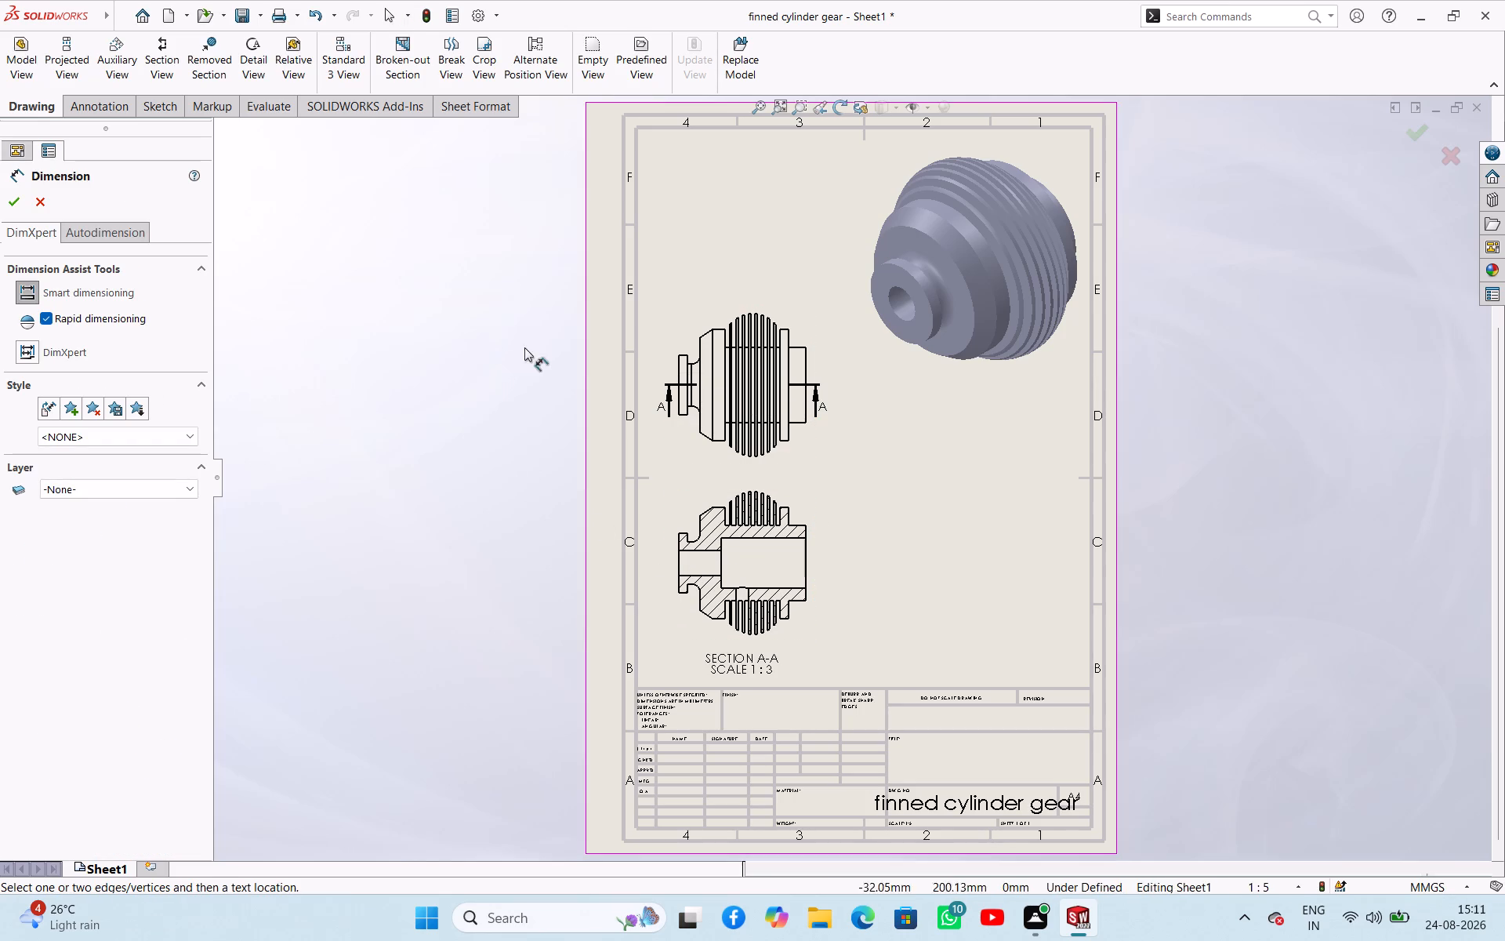
pyautogui.click(679, 563)
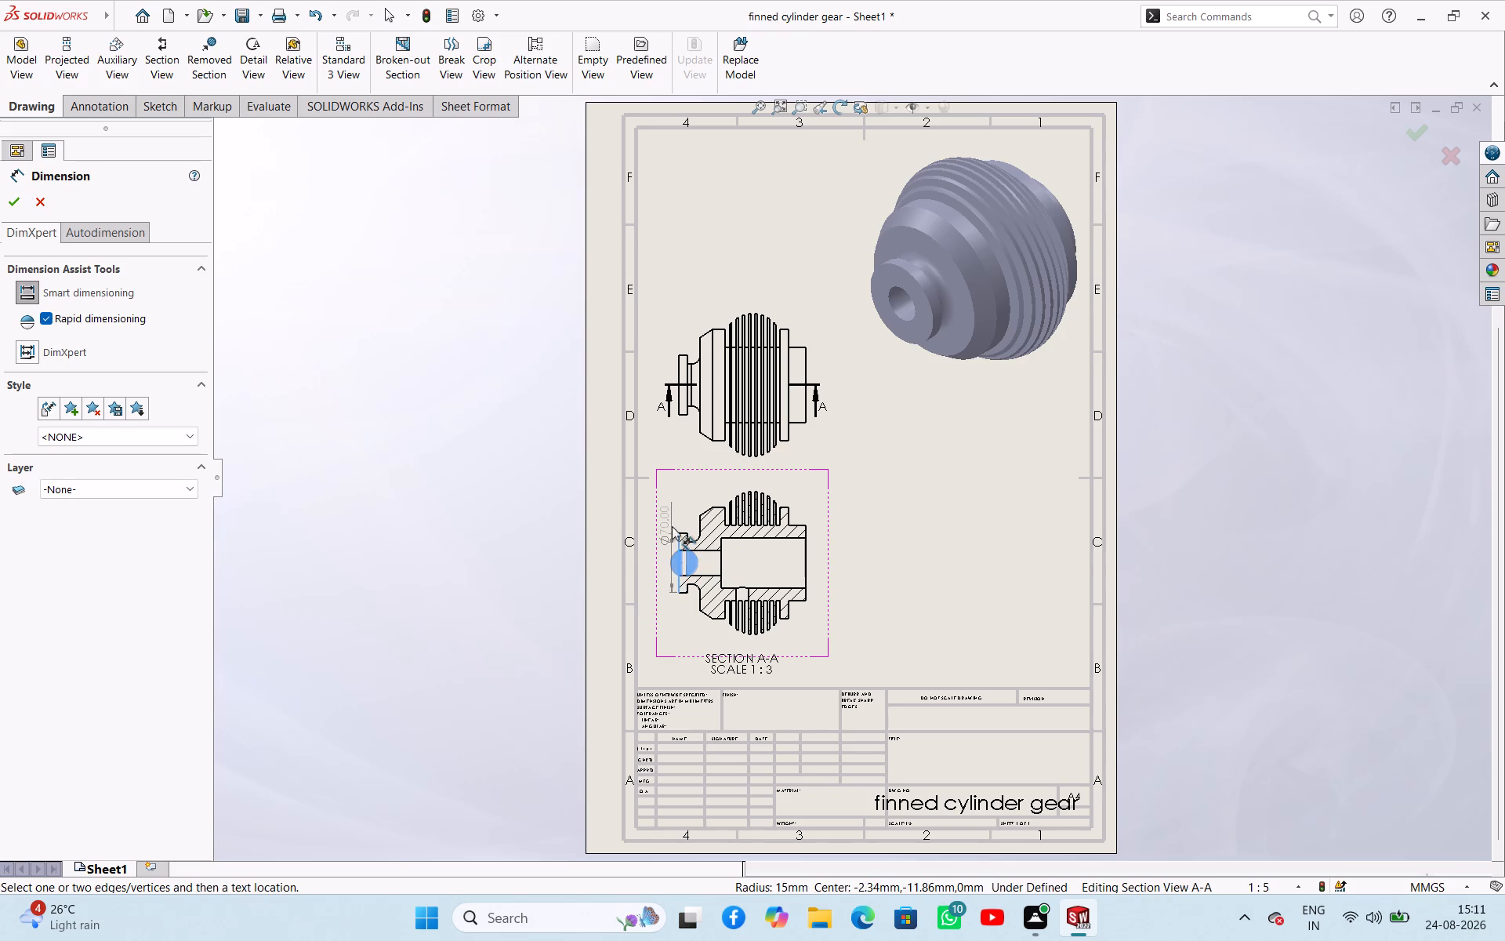
pyautogui.click(672, 508)
# Dimension the large bore's diameter and the wall thickness at the open end of the section view.
pyautogui.scroll(-3, 724, 554)
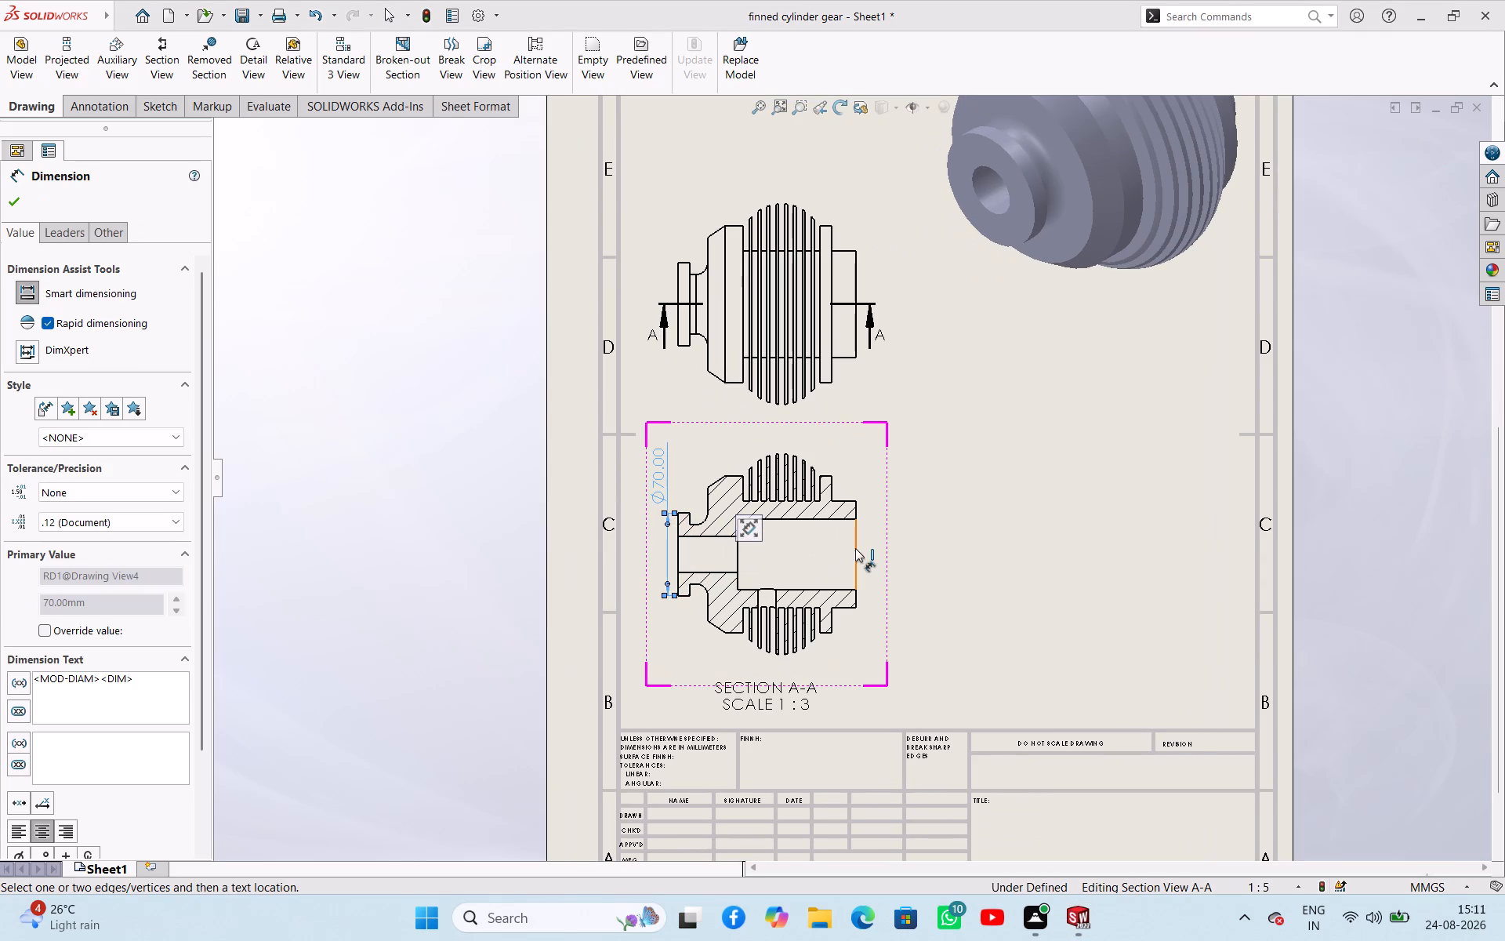
pyautogui.click(856, 548)
pyautogui.click(911, 550)
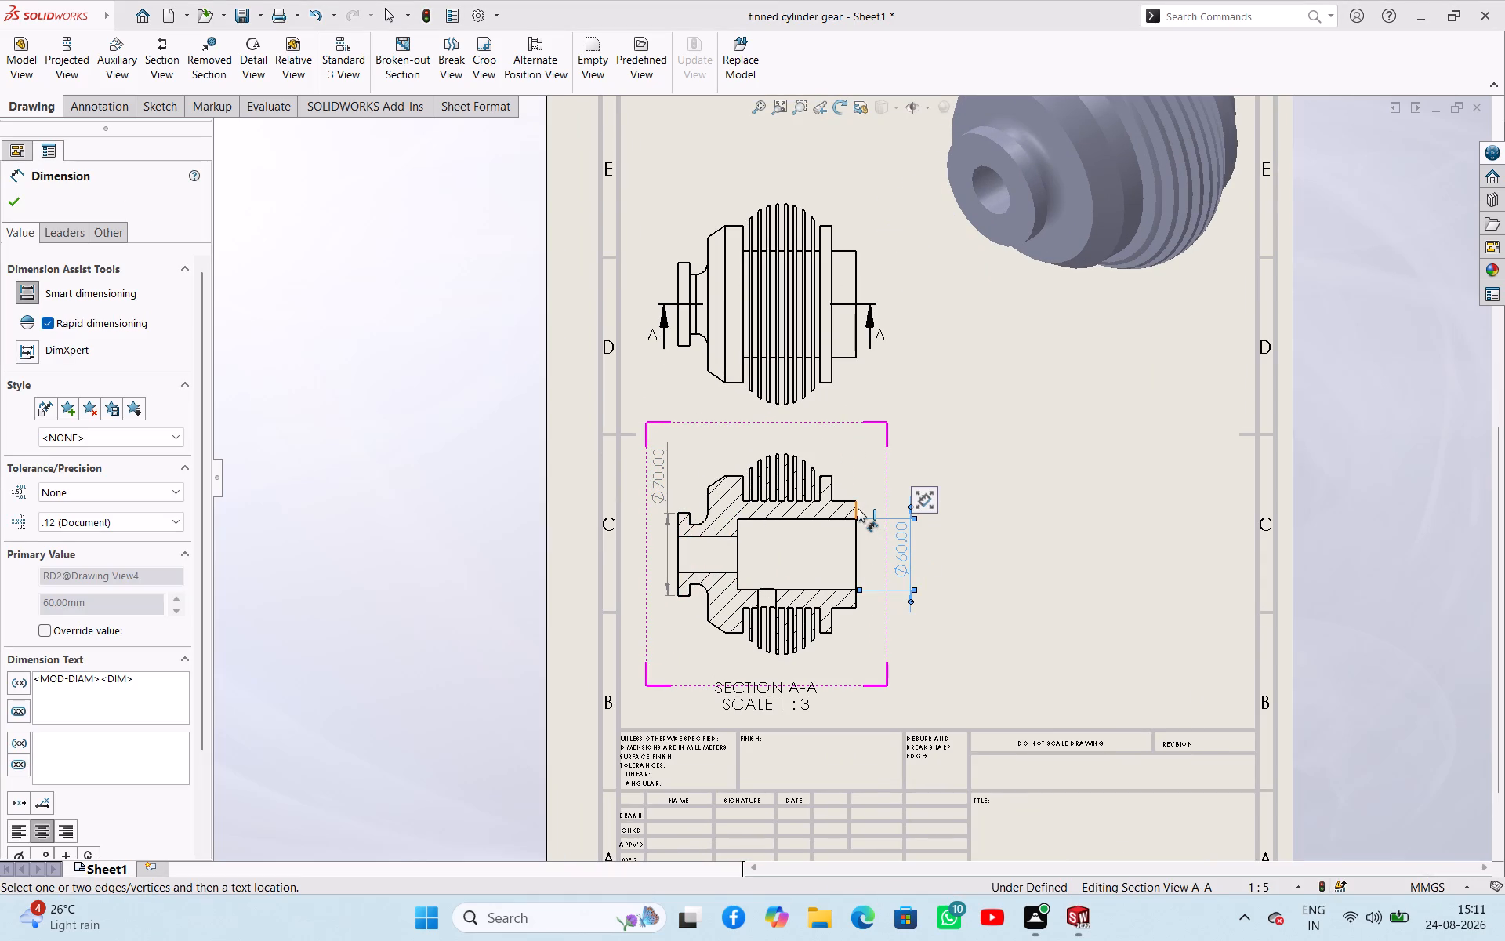
pyautogui.click(858, 508)
pyautogui.click(927, 488)
# Dimension the length of the open-end hub and the width of the adjacent thin flange above the section view.
pyautogui.click(846, 501)
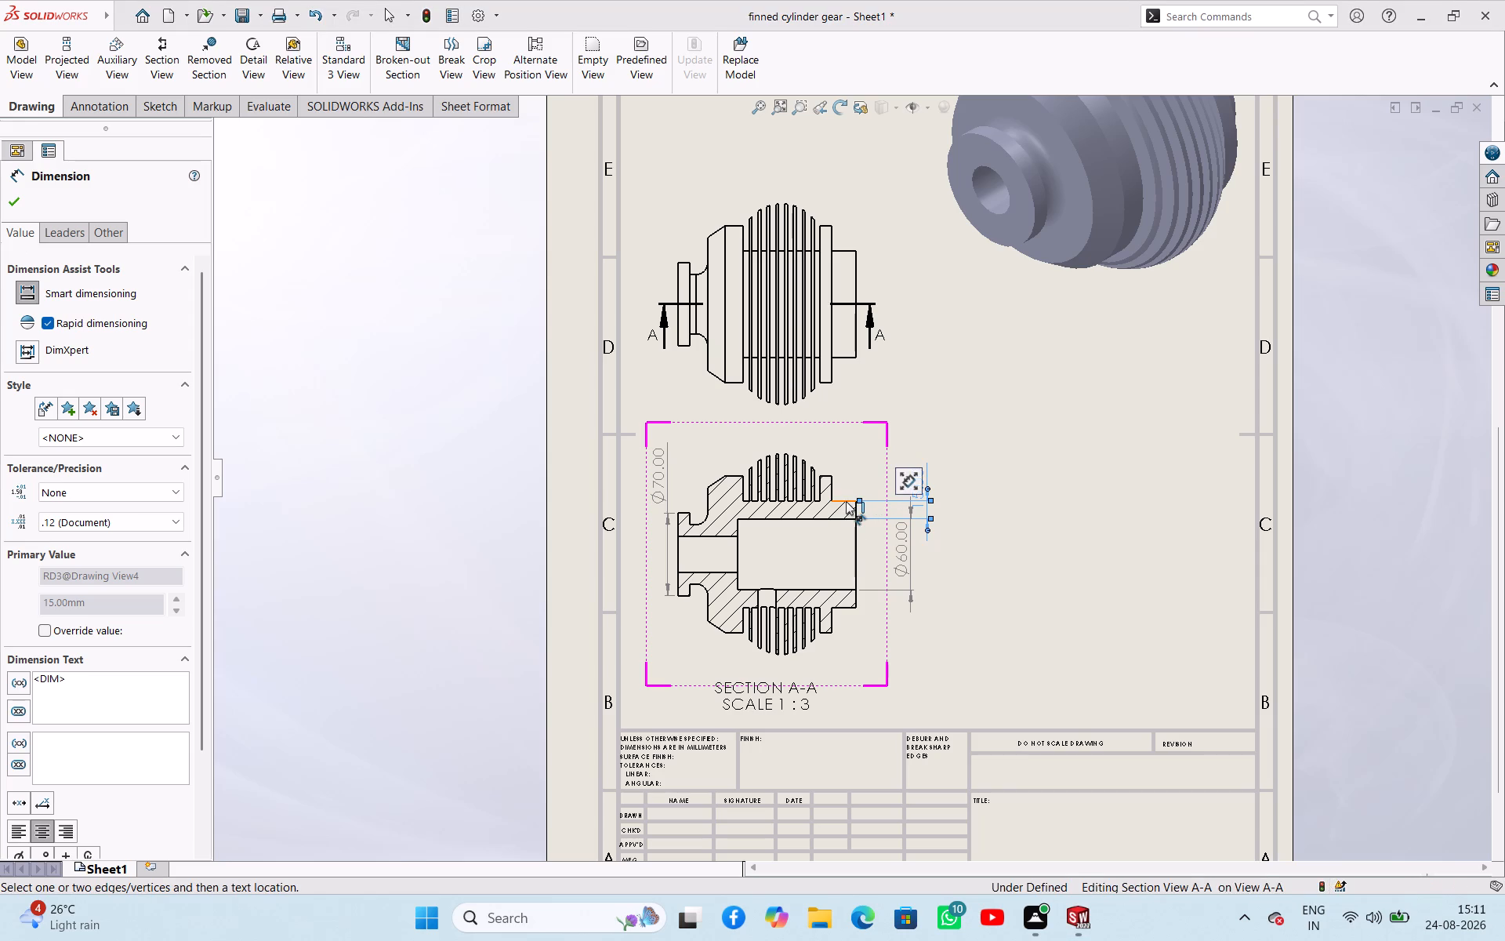
pyautogui.click(948, 450)
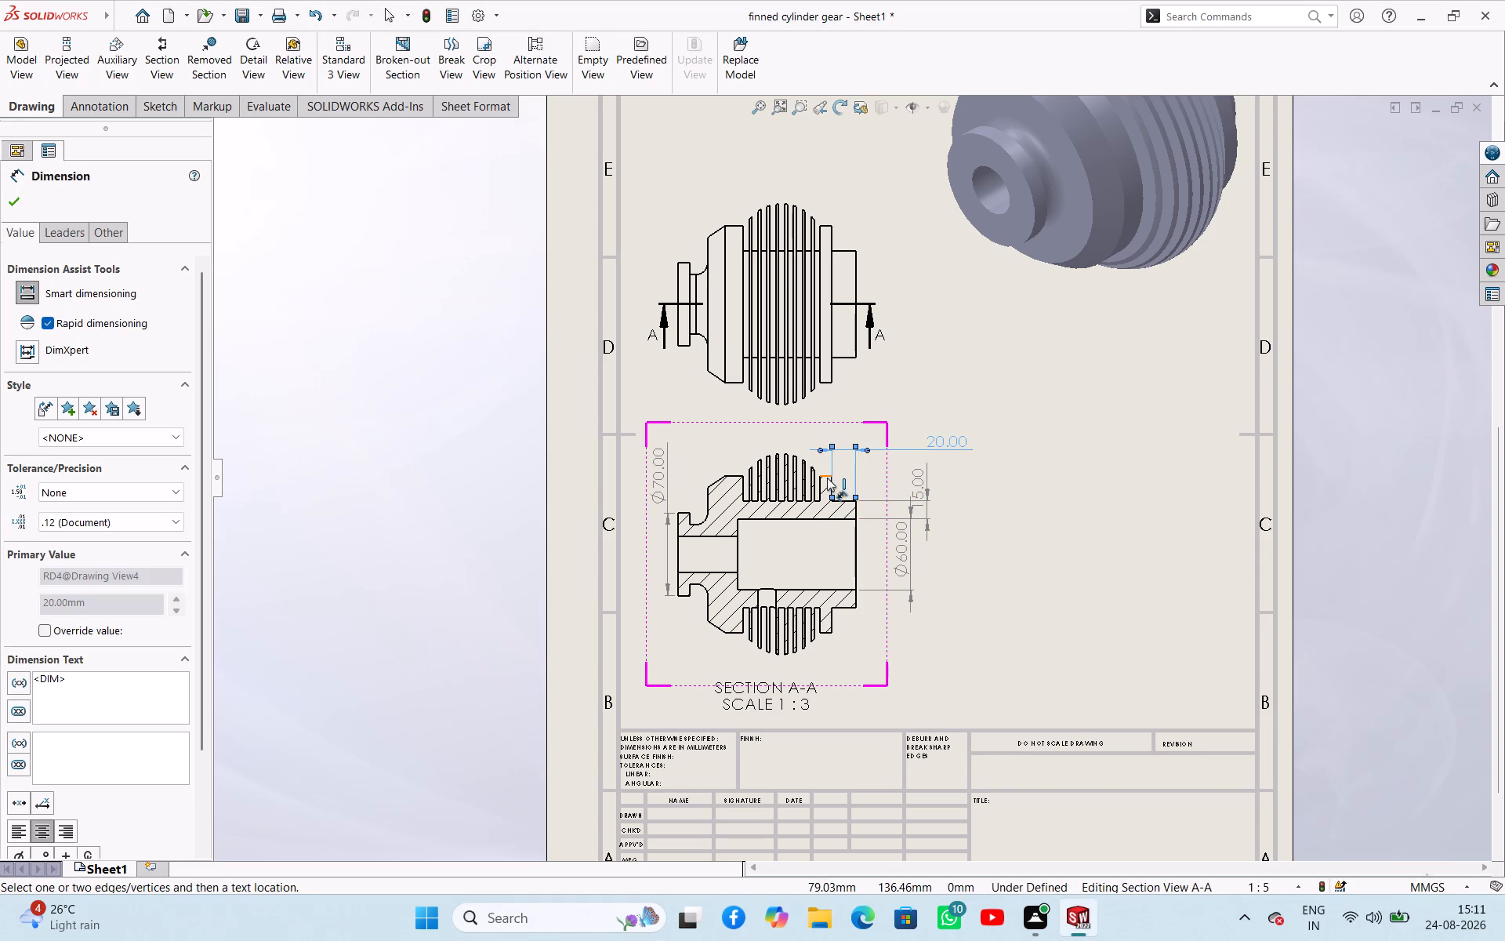
pyautogui.click(827, 478)
pyautogui.click(876, 429)
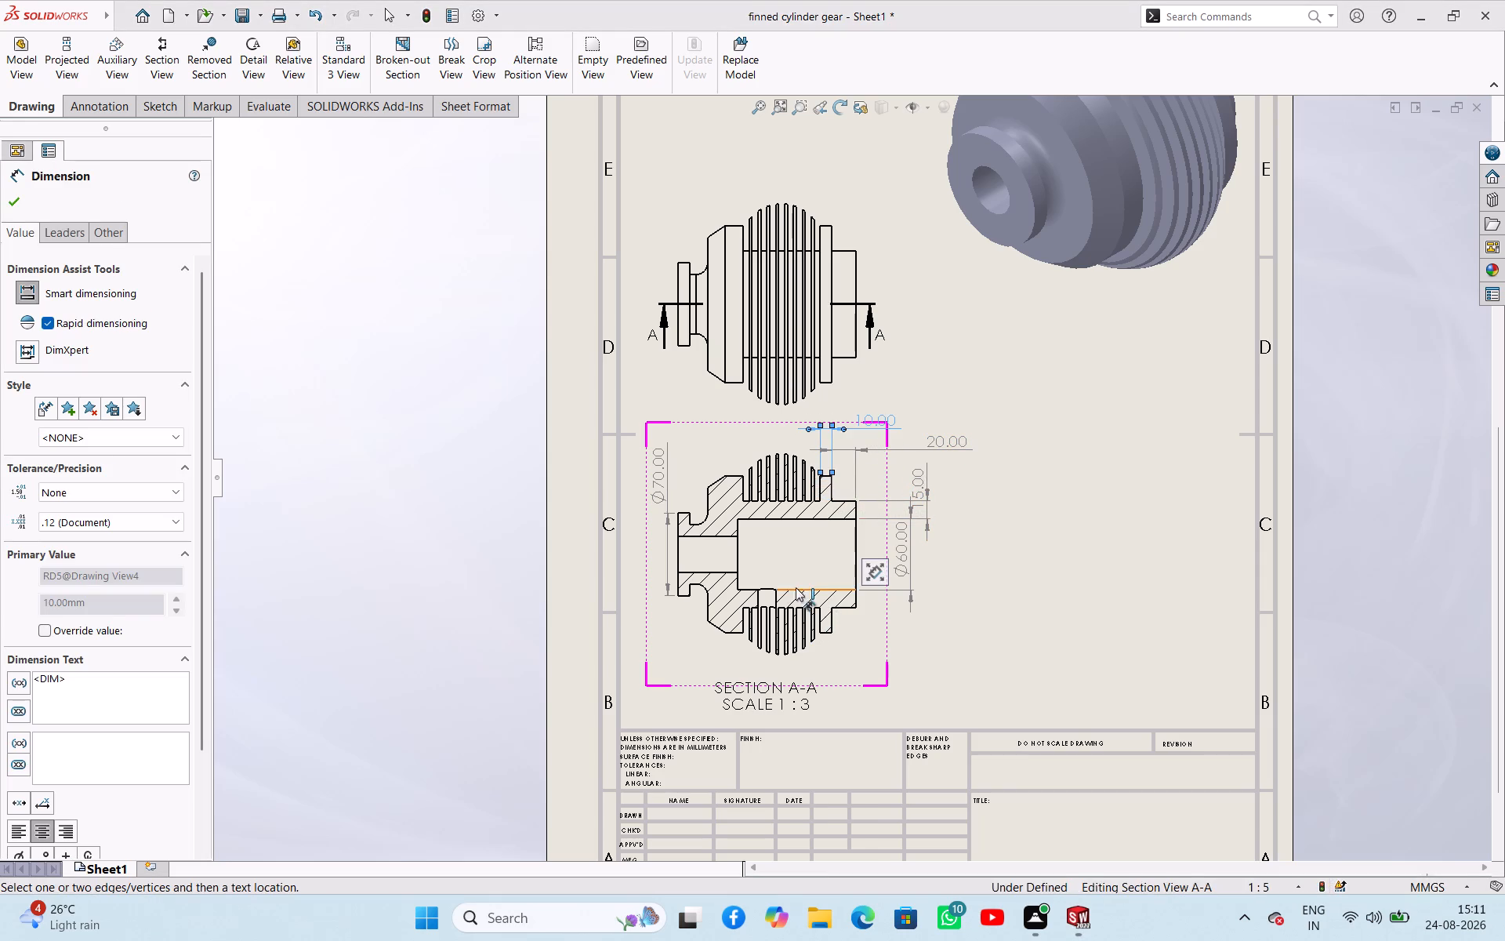
# Dimension the small bore's diameter, placing the text beside the small end flange in the section view.
pyautogui.scroll(-3, 749, 542)
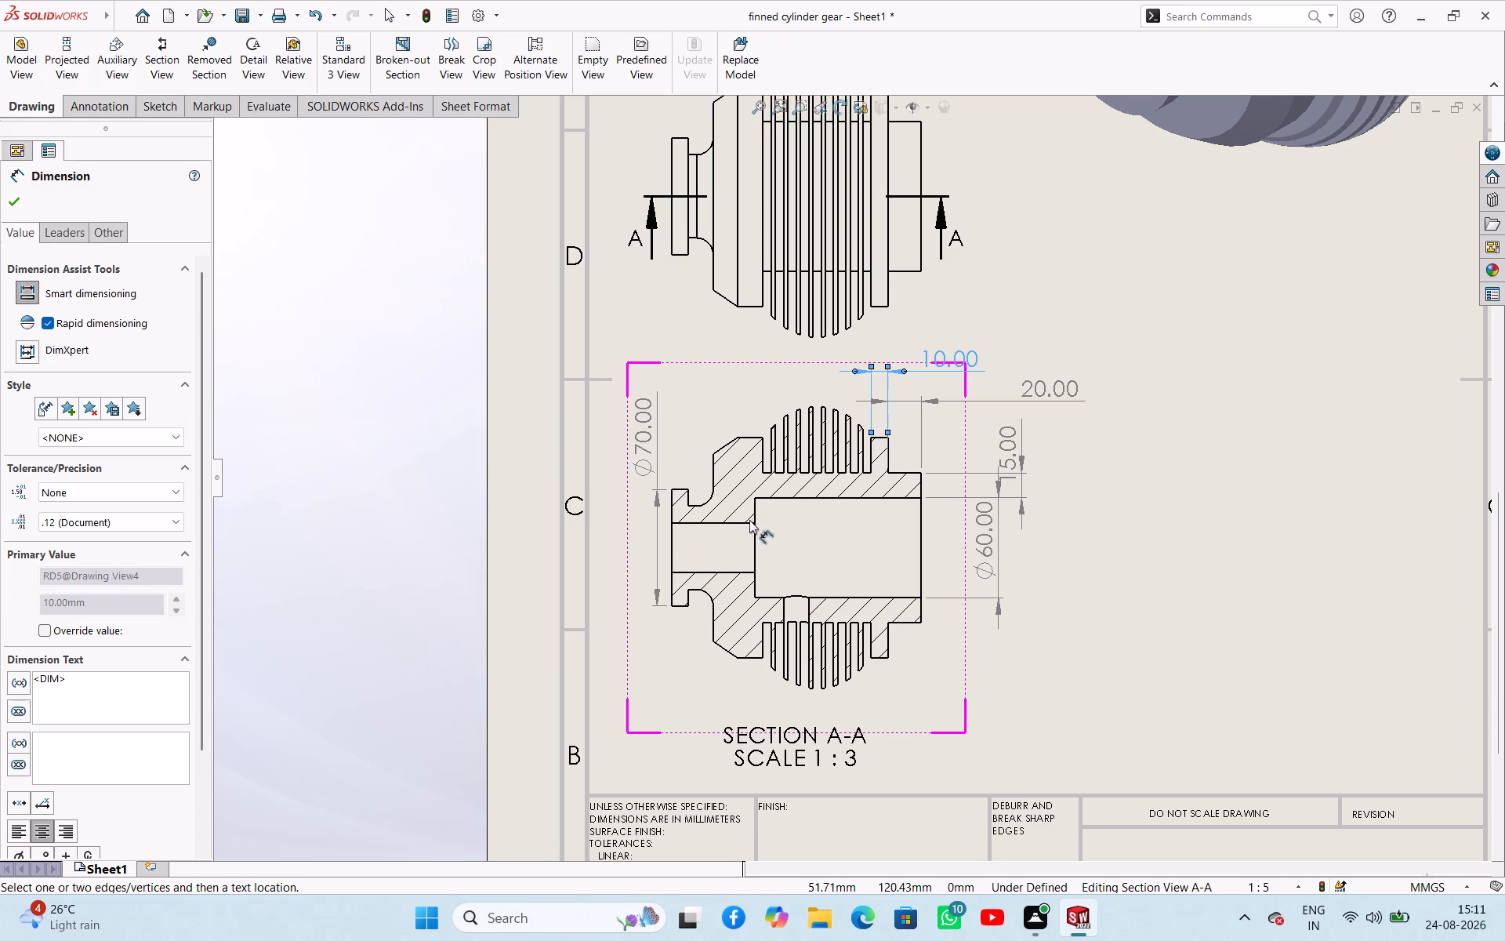
pyautogui.click(731, 525)
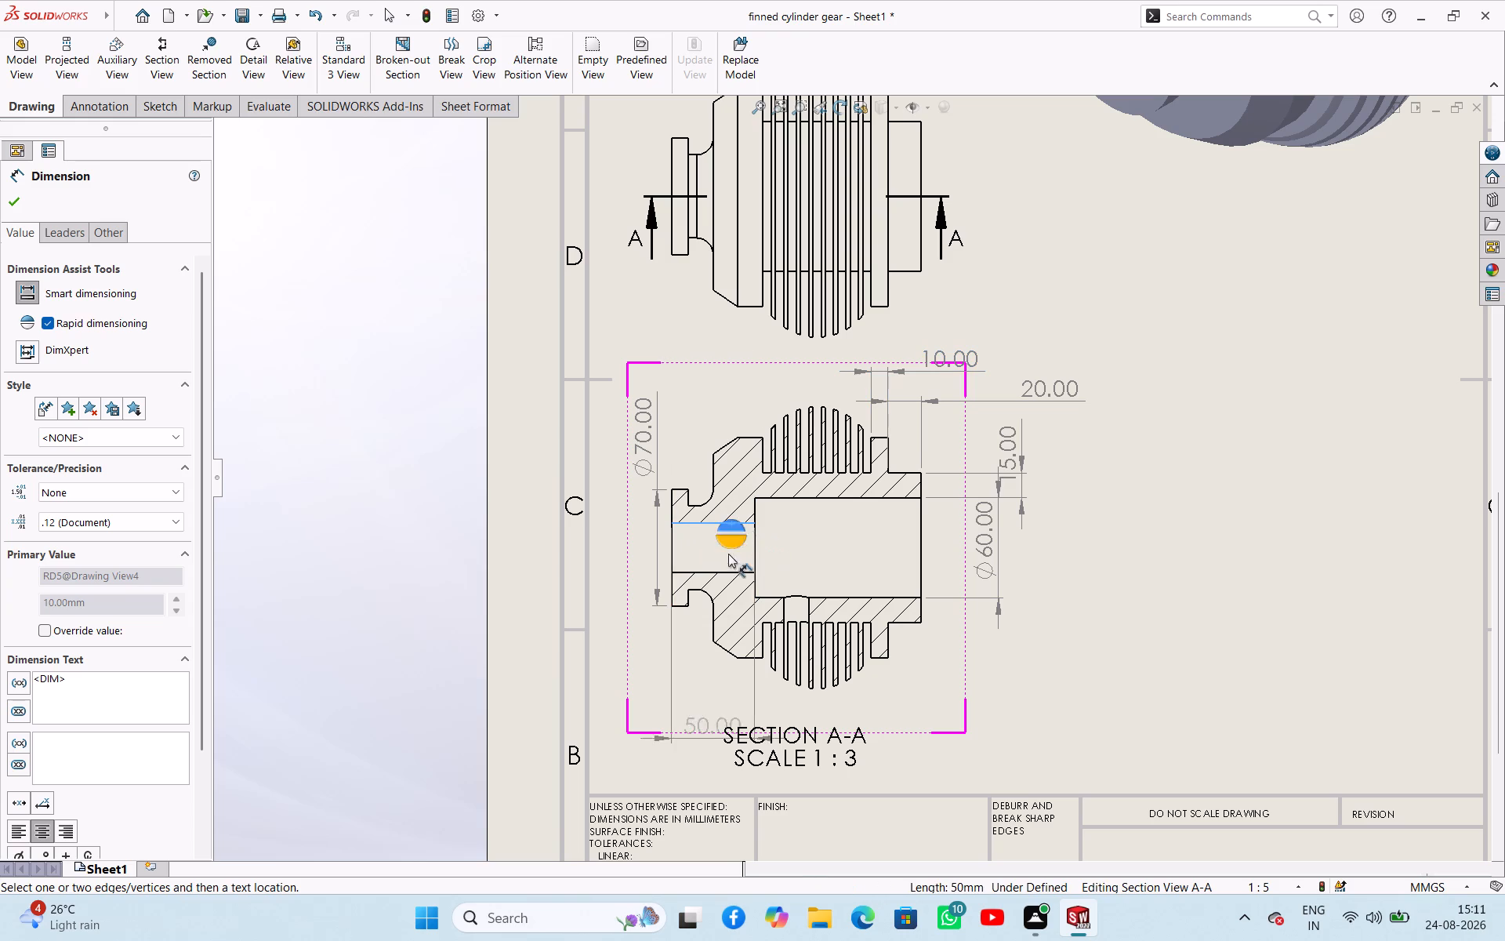
pyautogui.click(727, 572)
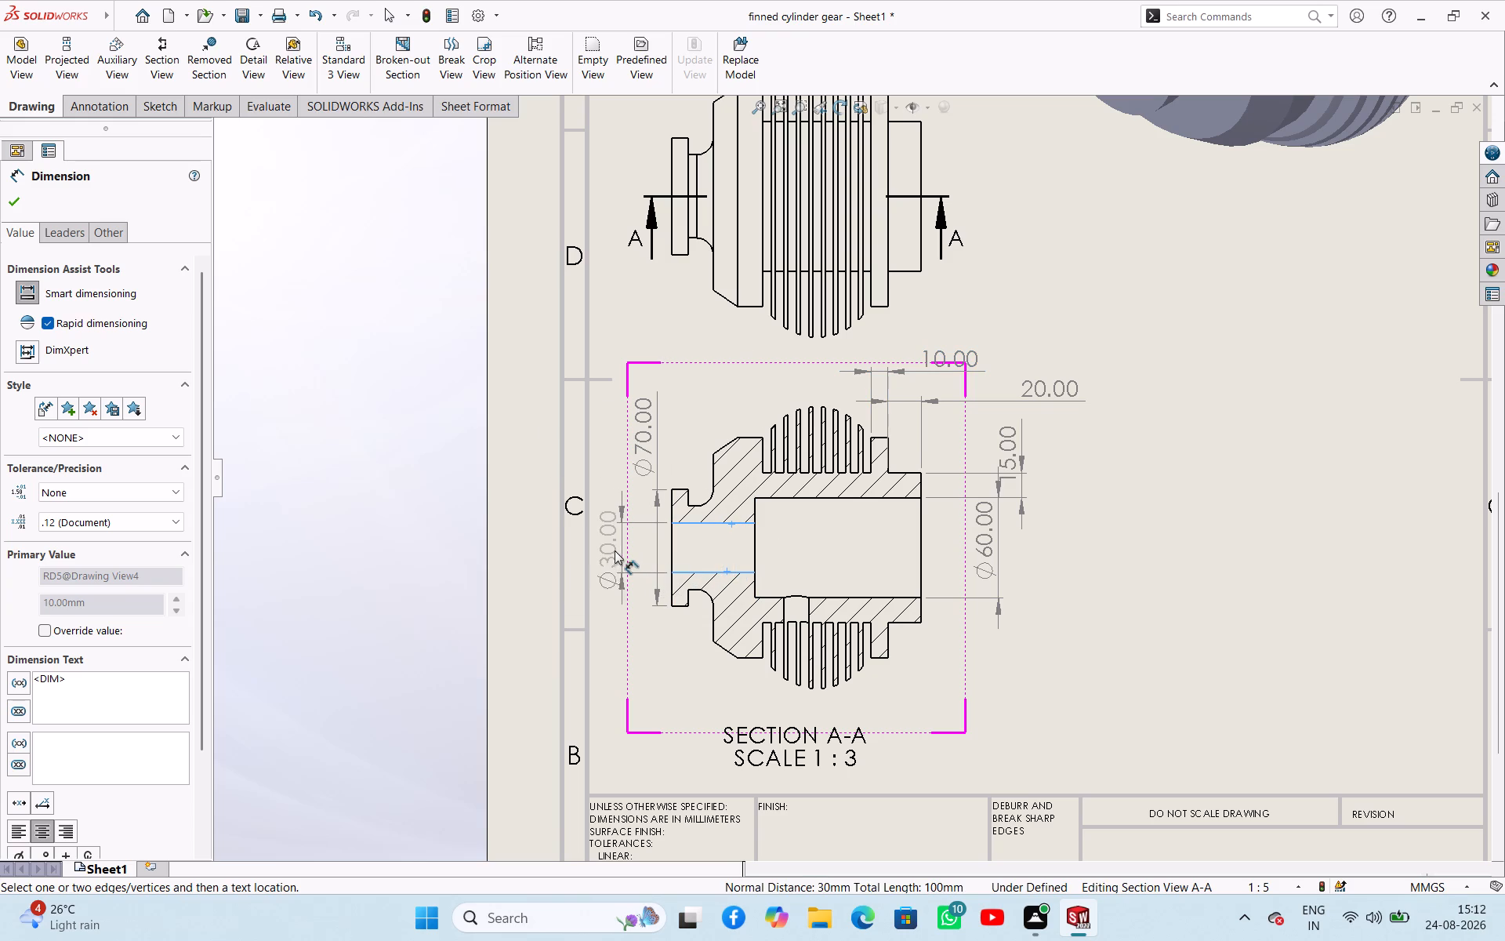
pyautogui.click(614, 550)
# Dimension the angle between the sloped shoulder edge and the adjoining straight rim edge in the section view.
pyautogui.scroll(1, 807, 499)
pyautogui.scroll(-2, 756, 454)
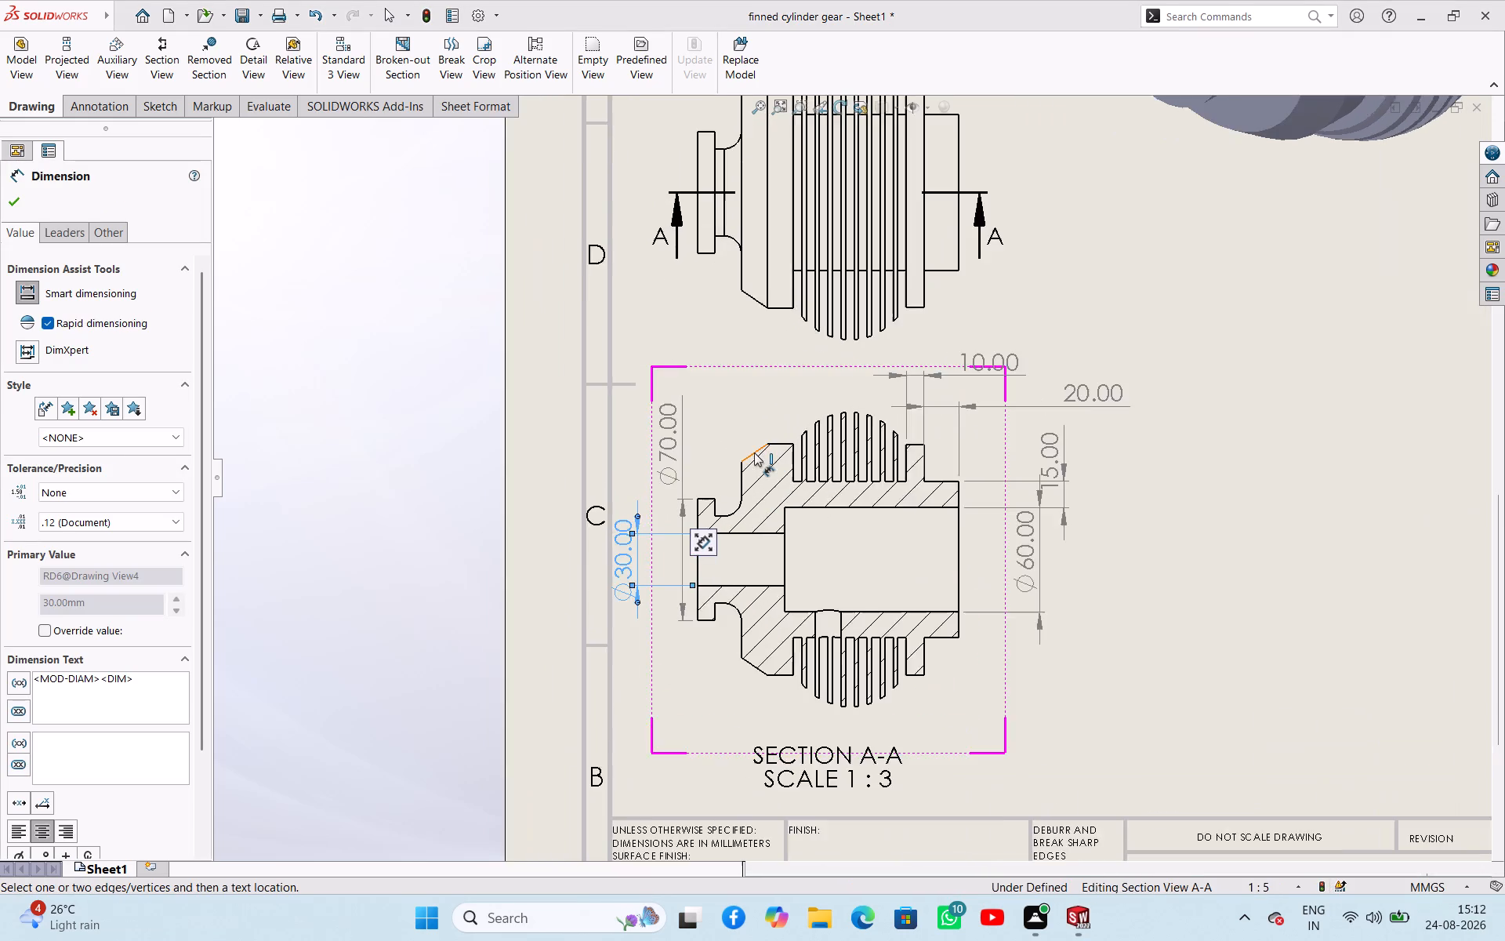
pyautogui.scroll(-3, 754, 452)
pyautogui.click(766, 461)
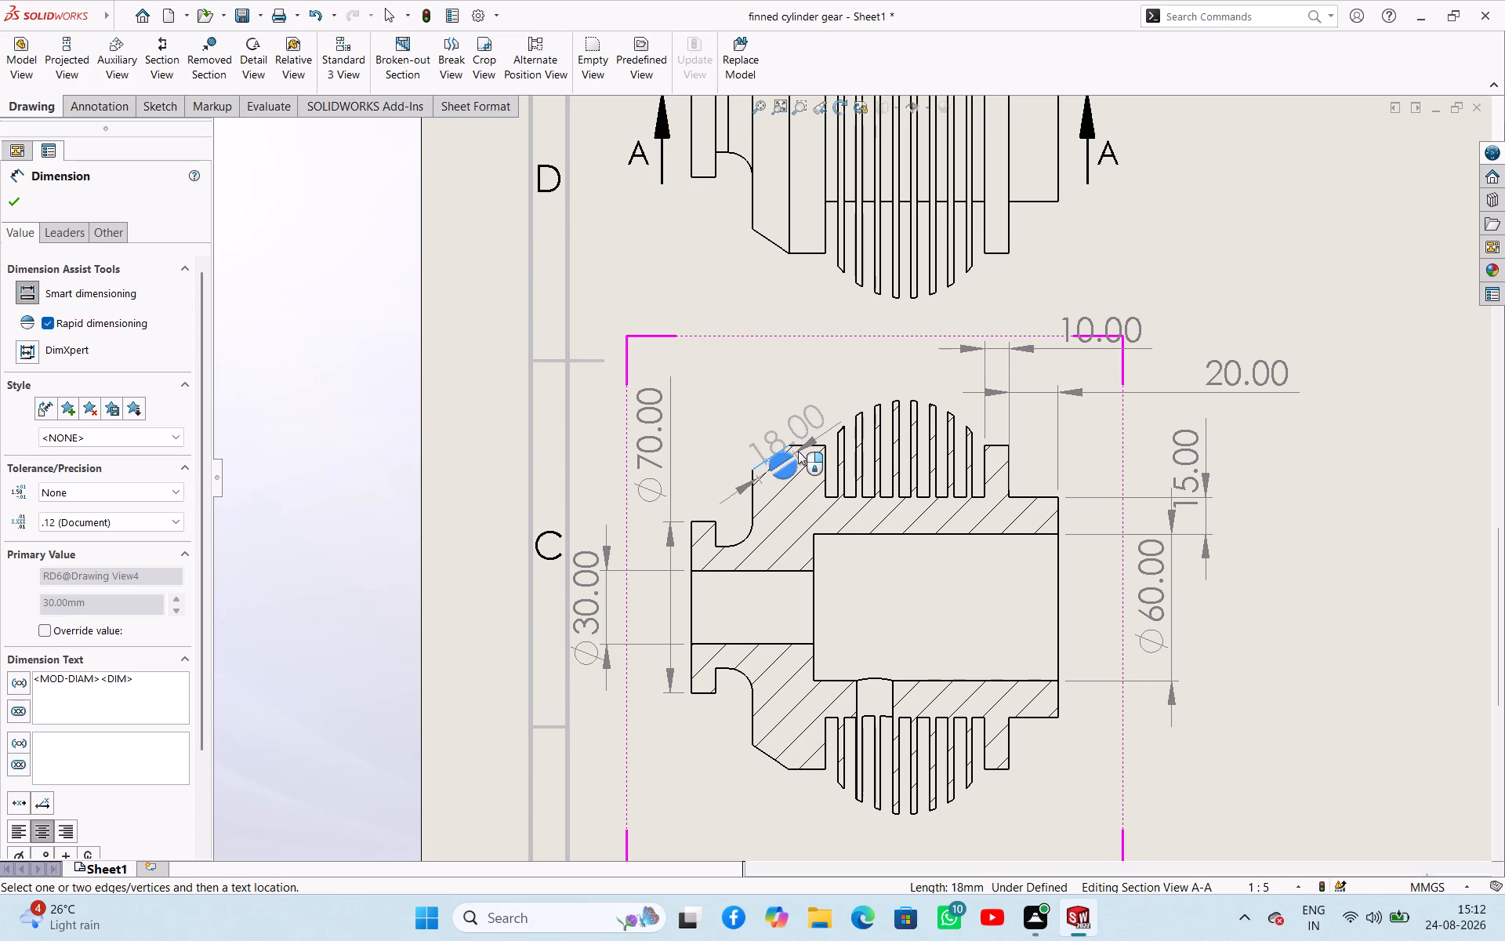
pyautogui.click(798, 445)
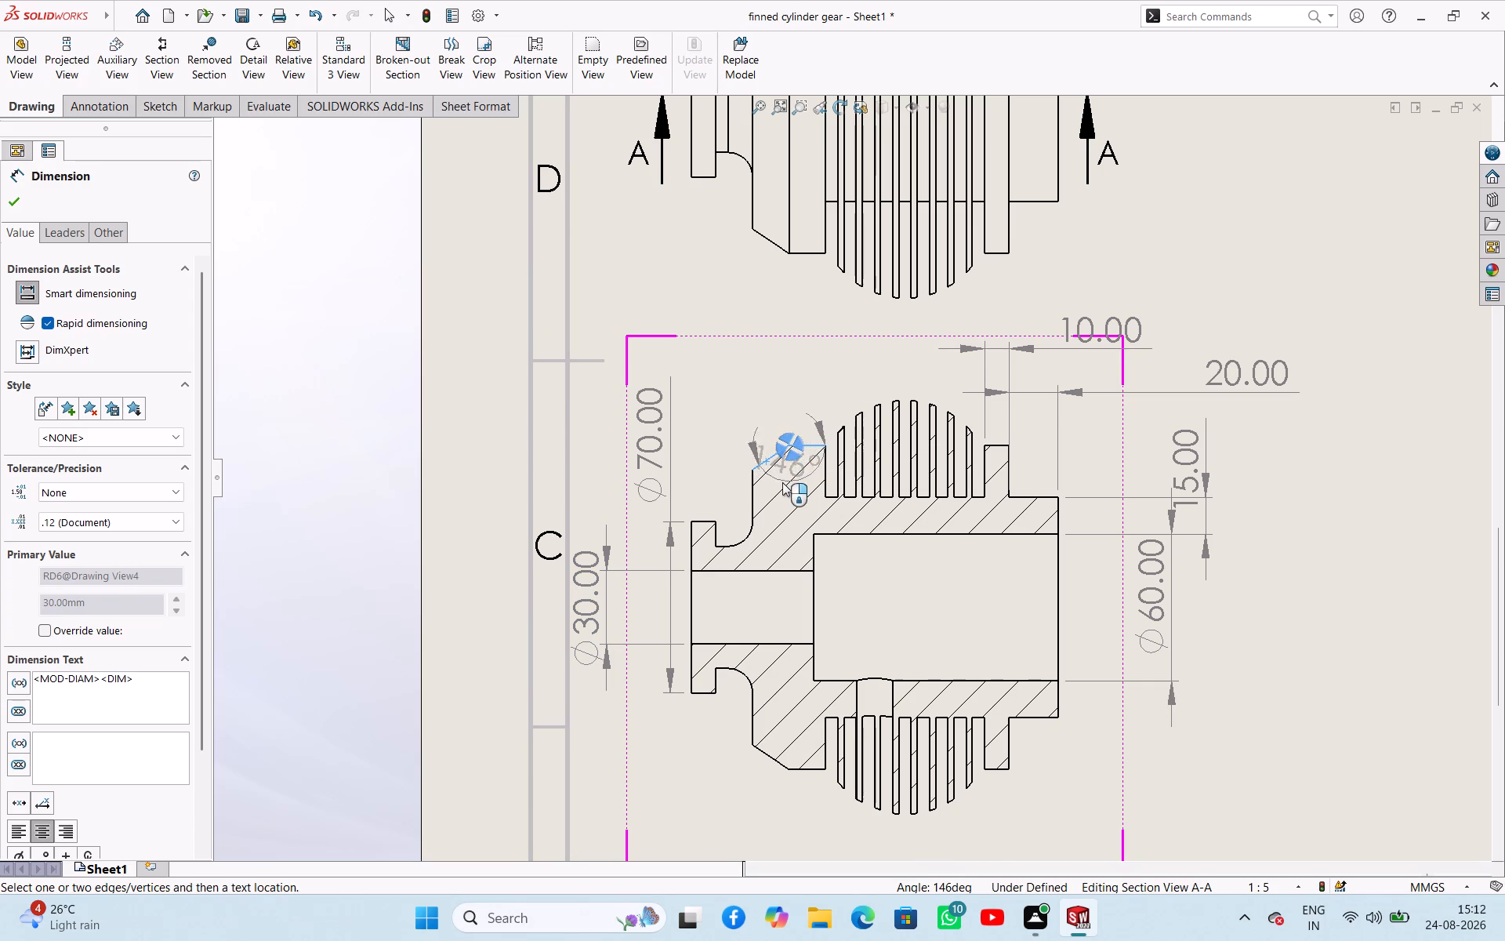
pyautogui.click(781, 493)
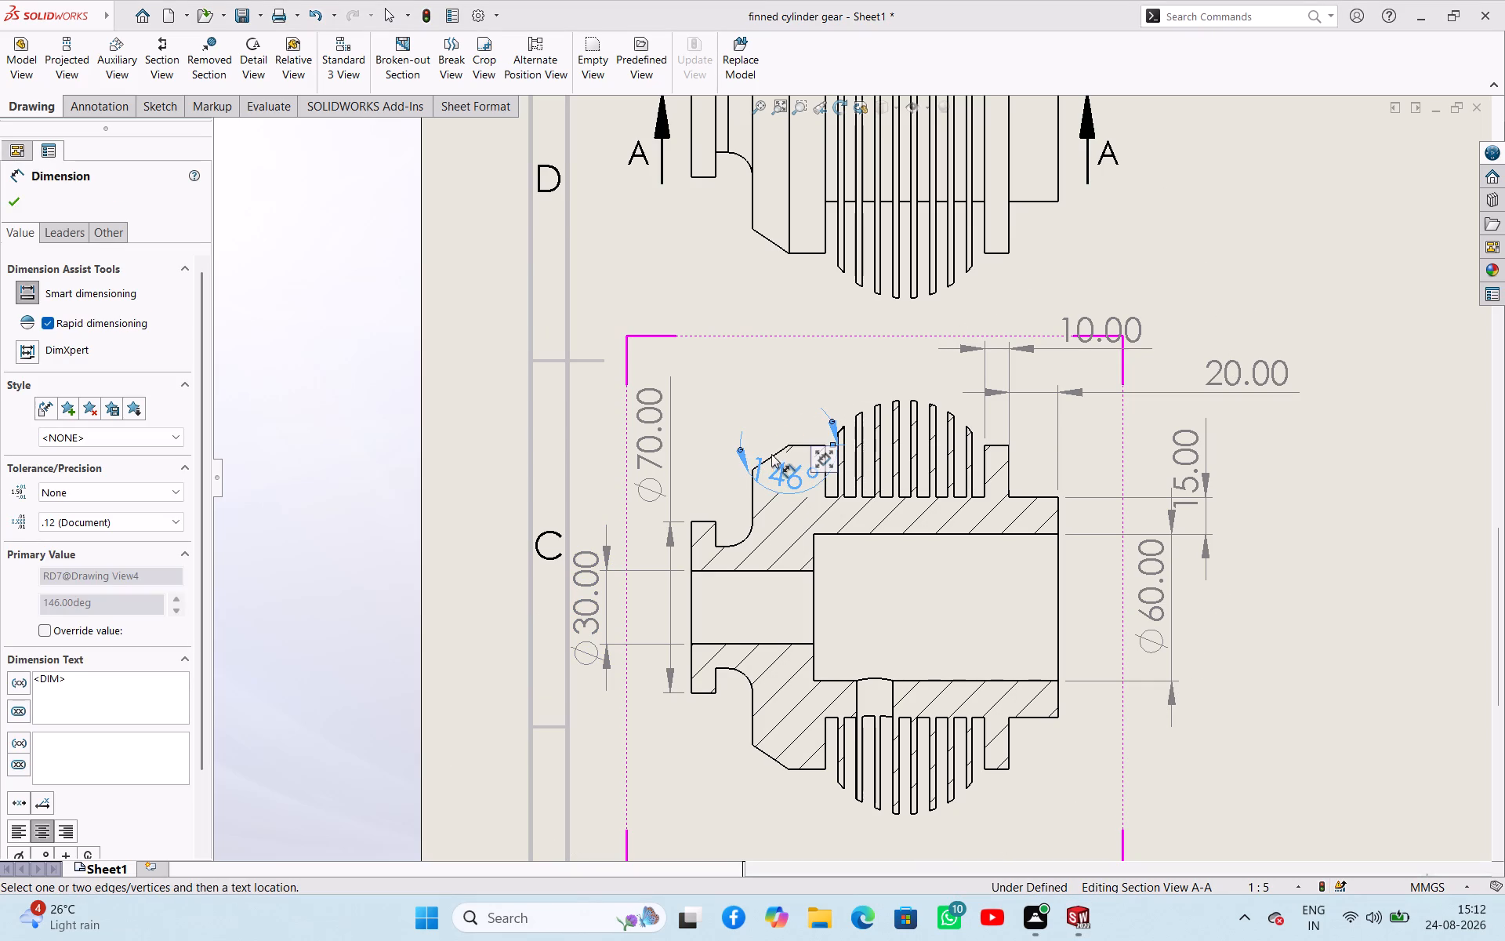
pyautogui.click(760, 410)
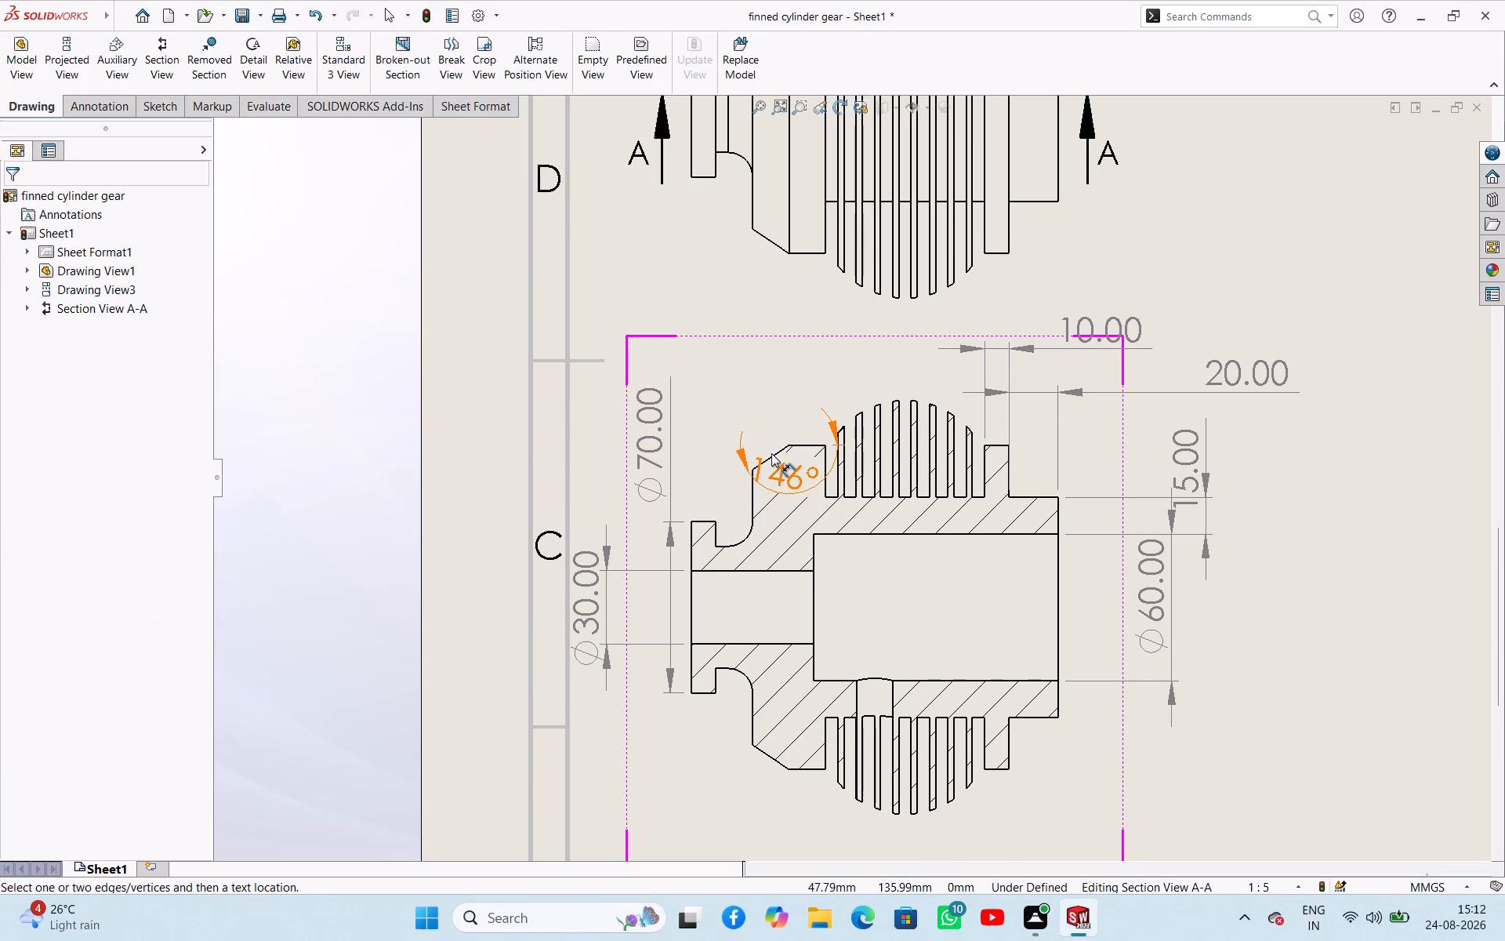
# Dimension the length of the sloped shoulder edge, placing the text outside the section profile.
pyautogui.scroll(-10, 781, 448)
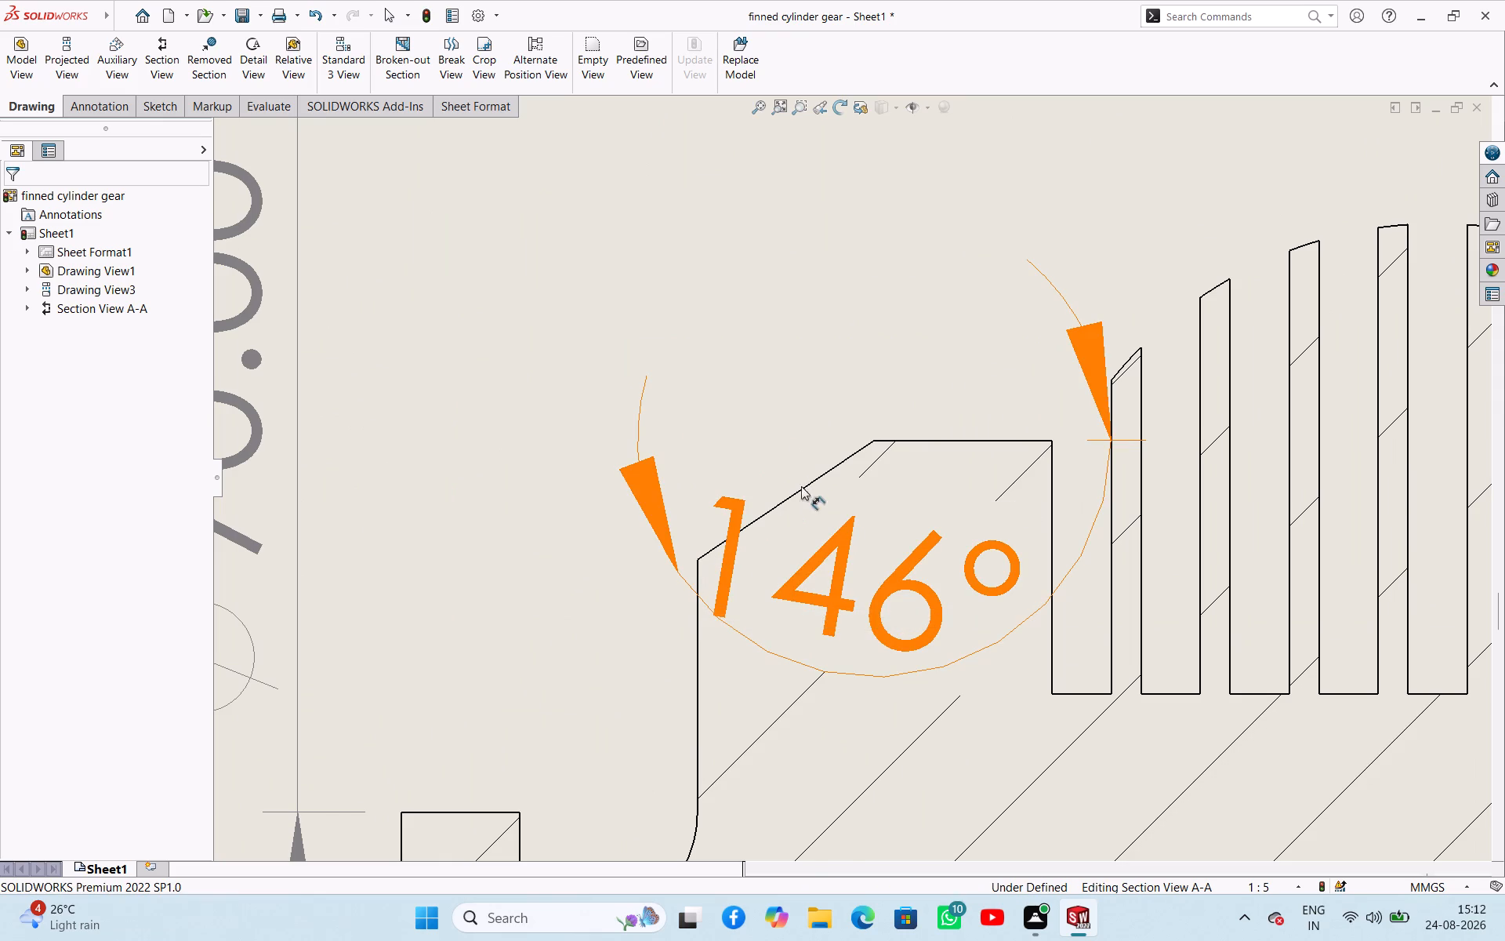
pyautogui.click(869, 446)
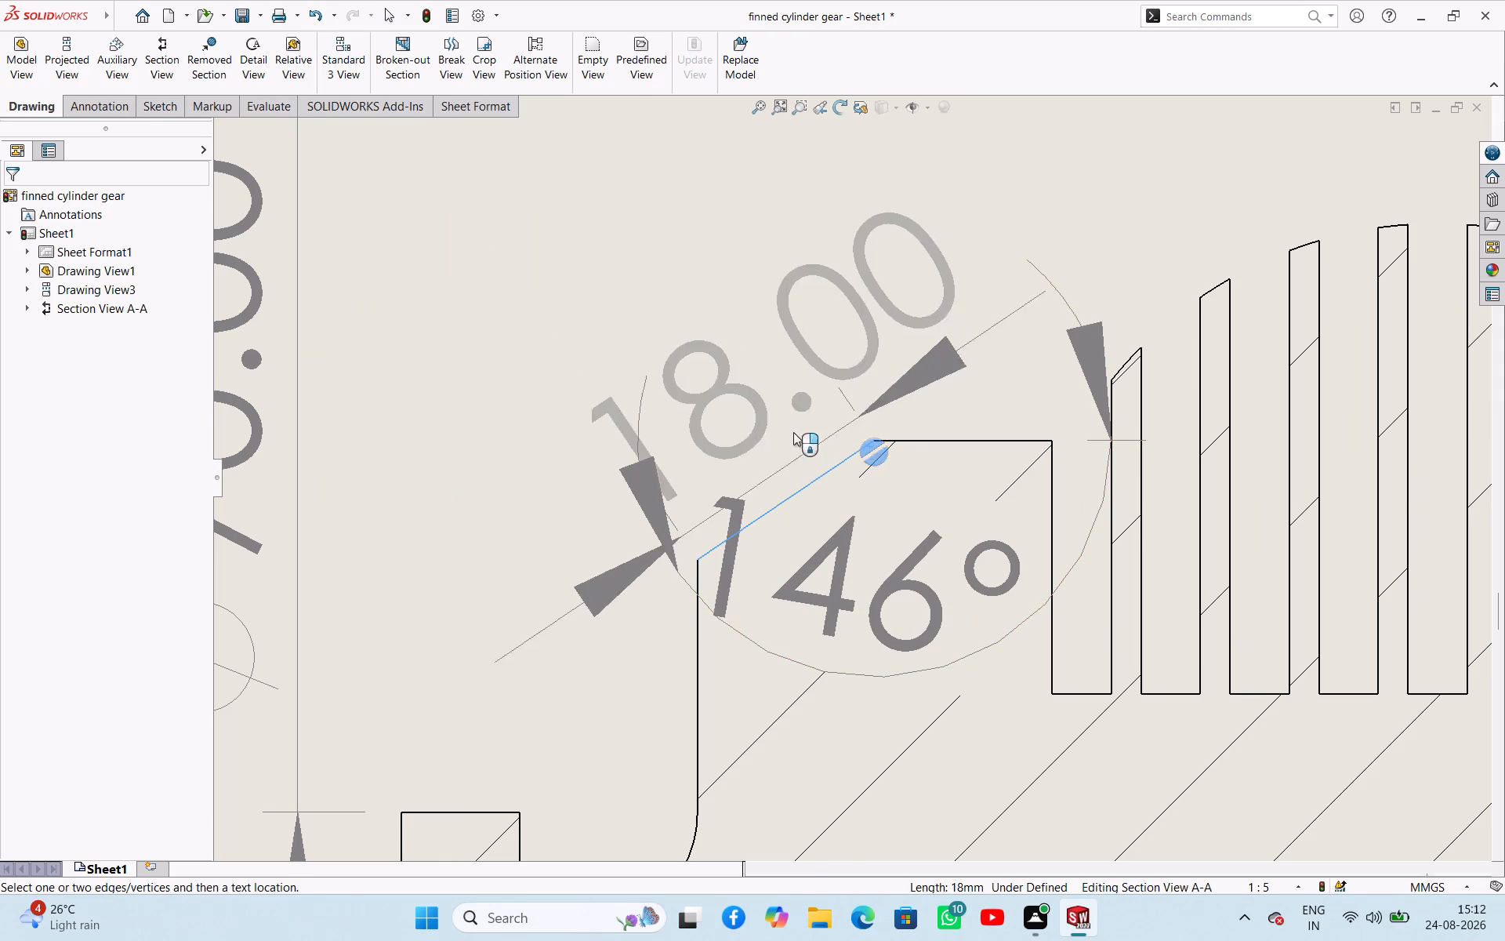
pyautogui.click(644, 383)
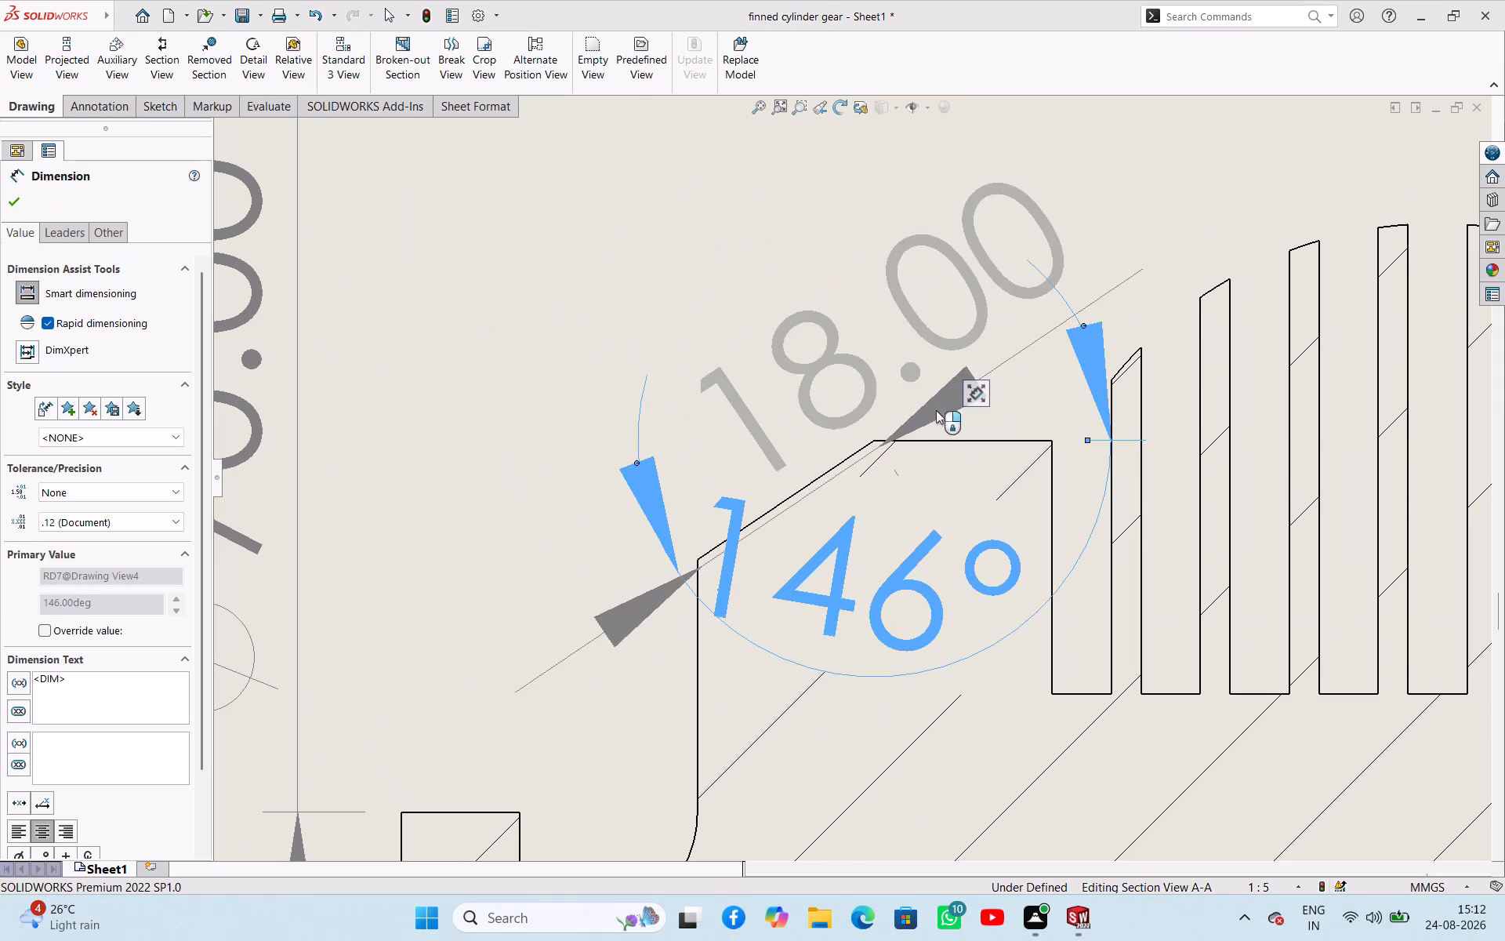
pyautogui.click(580, 347)
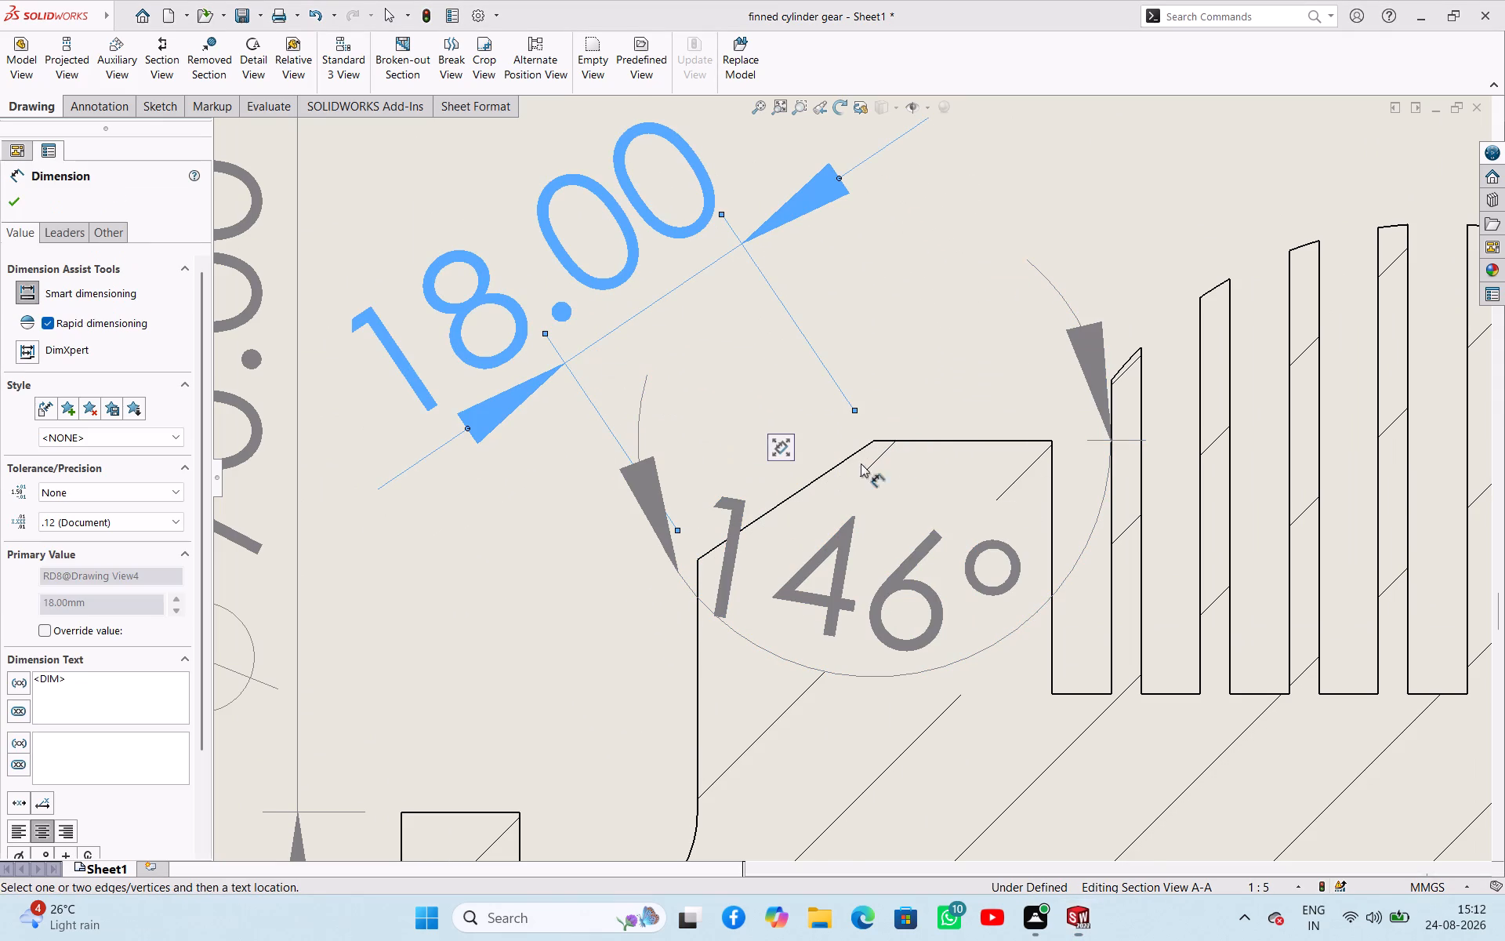
# Dimension the length of the straight rim edge beside the sloped shoulder, placing the text above the section view.
pyautogui.click(949, 442)
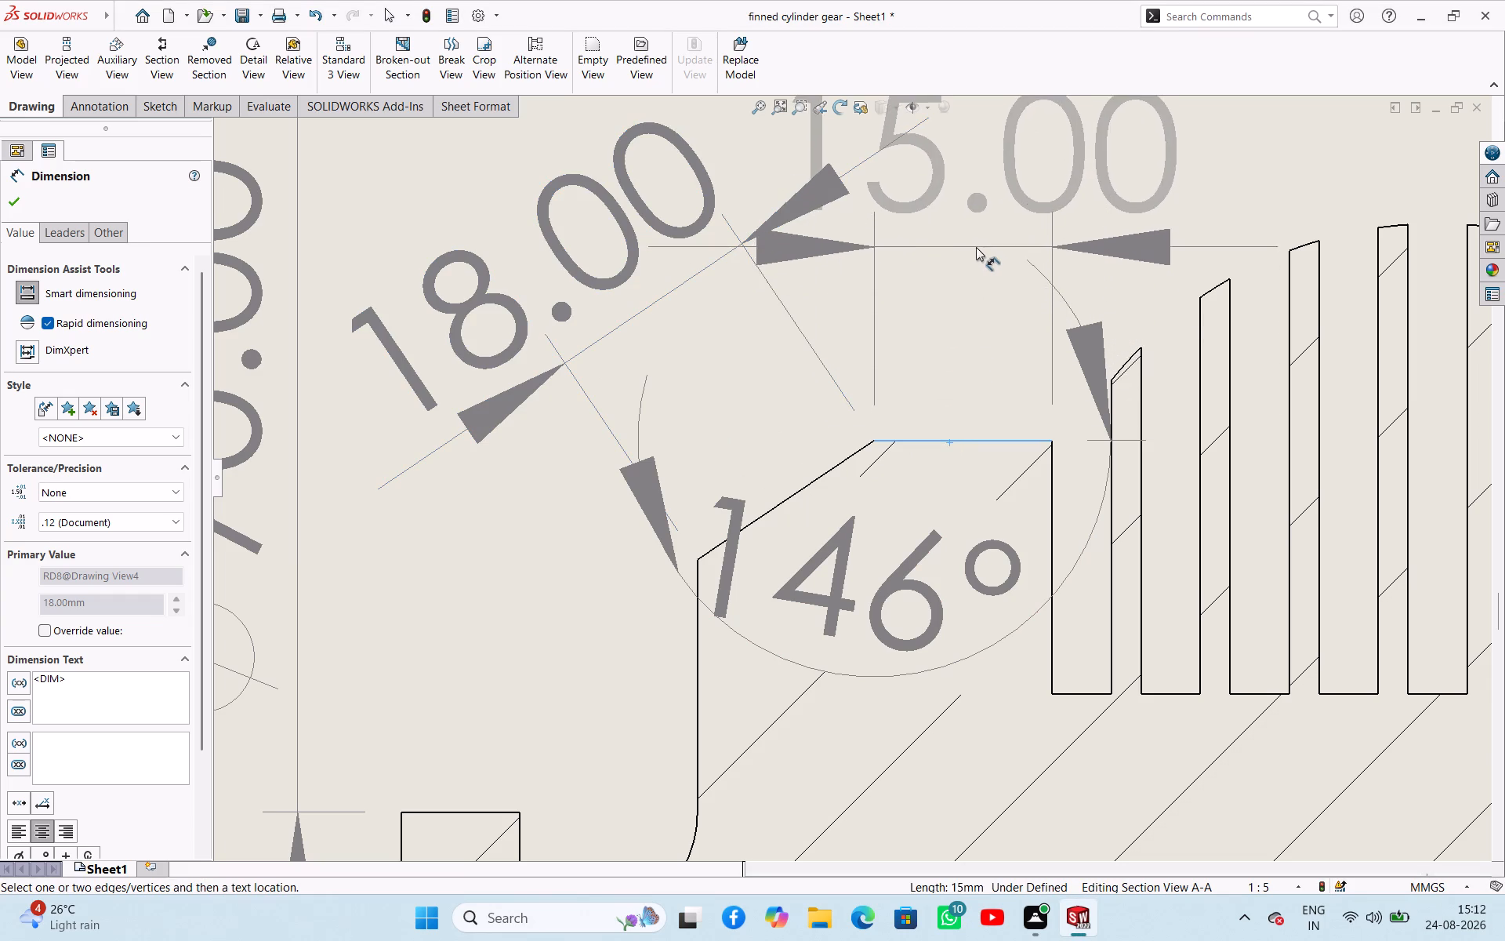
pyautogui.scroll(5, 976, 247)
pyautogui.click(934, 261)
# Dimension the width of a groove between two middle fins, placing the text inside the large bore.
pyautogui.scroll(3, 975, 351)
pyautogui.scroll(2, 1018, 507)
pyautogui.scroll(-8, 936, 461)
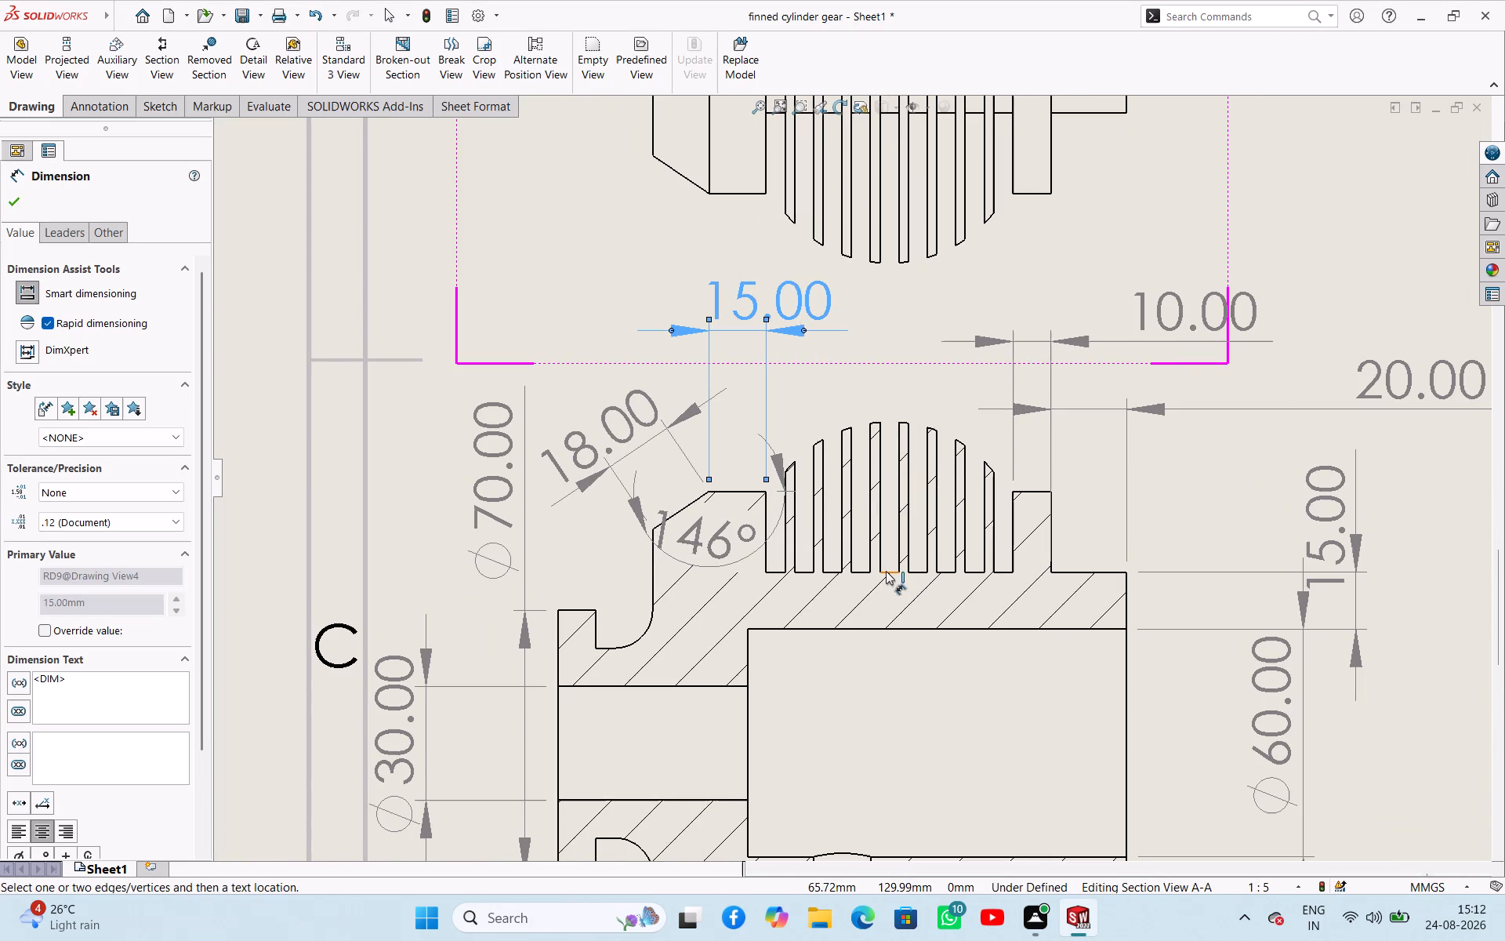
pyautogui.click(886, 571)
pyautogui.click(901, 715)
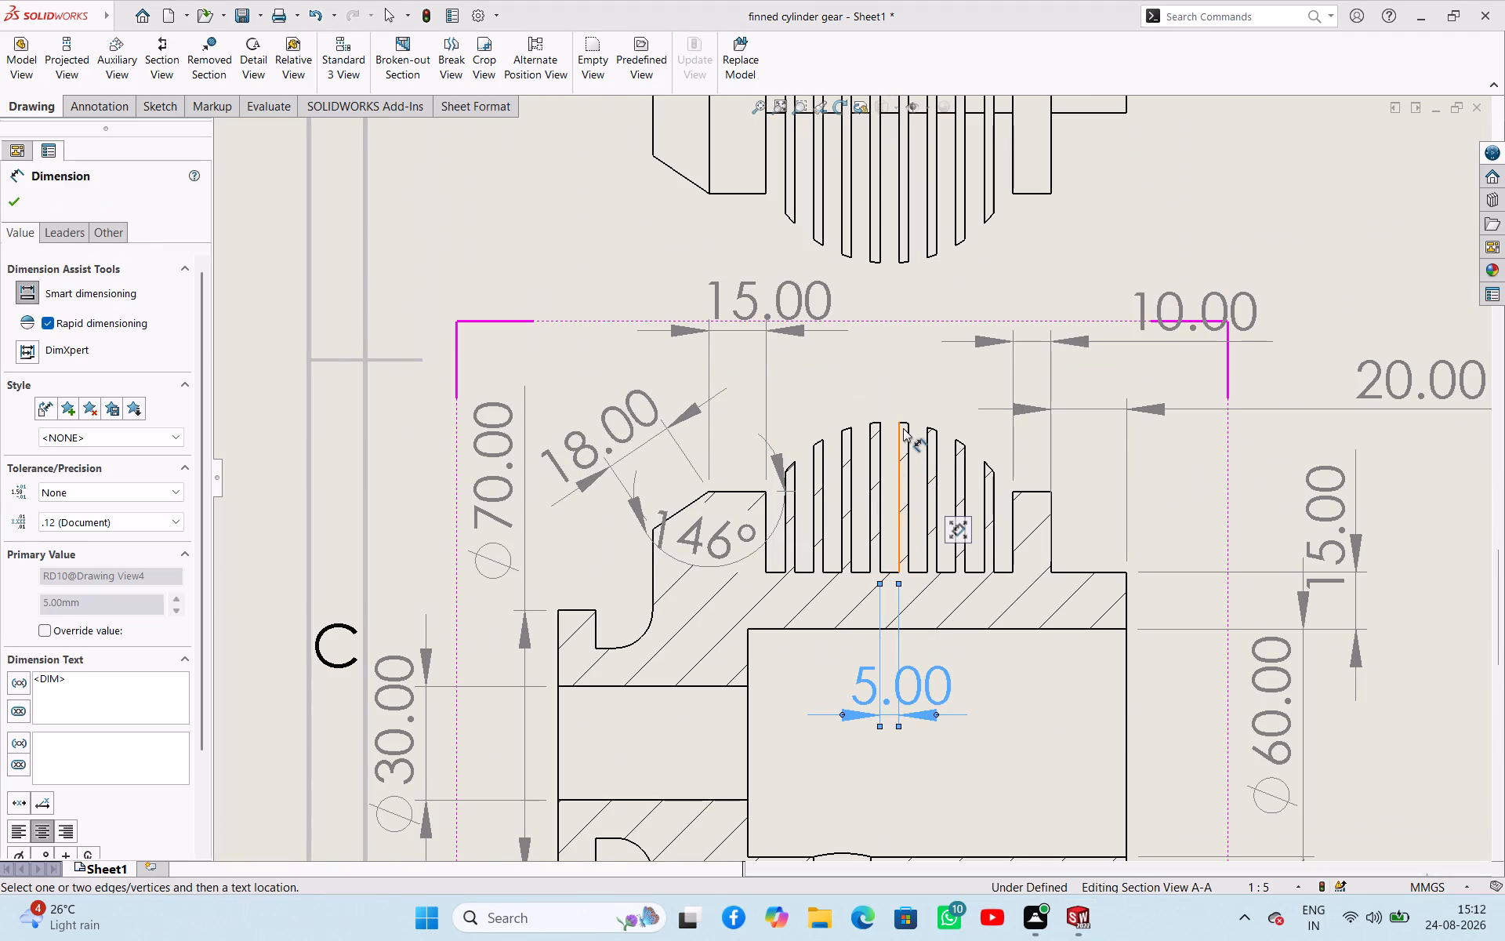
# Dimension the thickness of a single fin between its two side edges, placing the text above the fins, and leave the dimension tool.
pyautogui.click(905, 422)
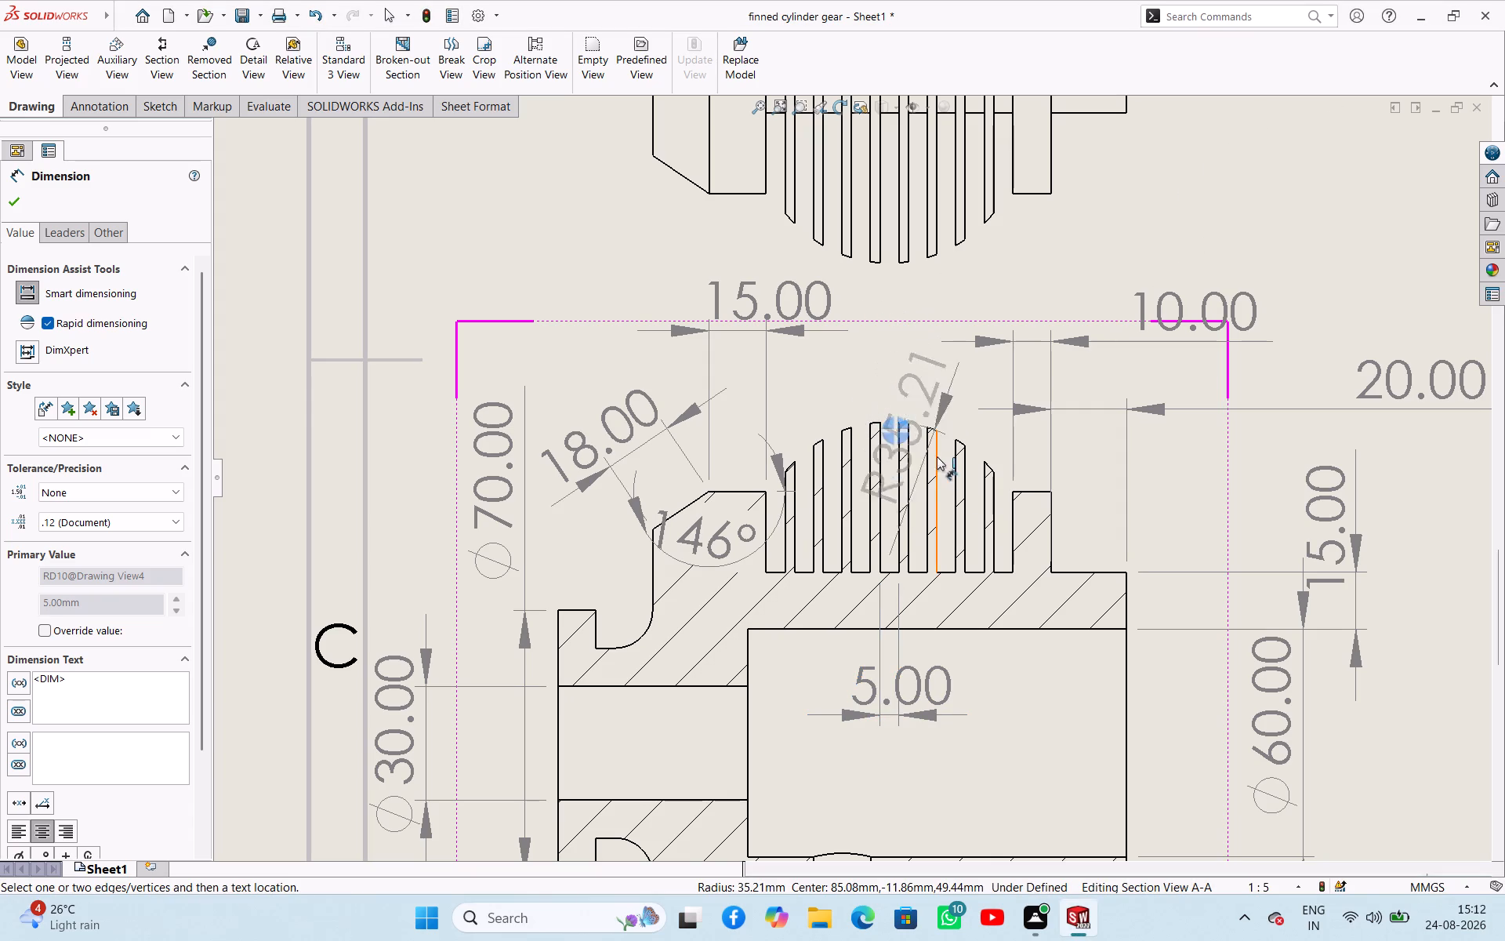
pyautogui.press('Escape')
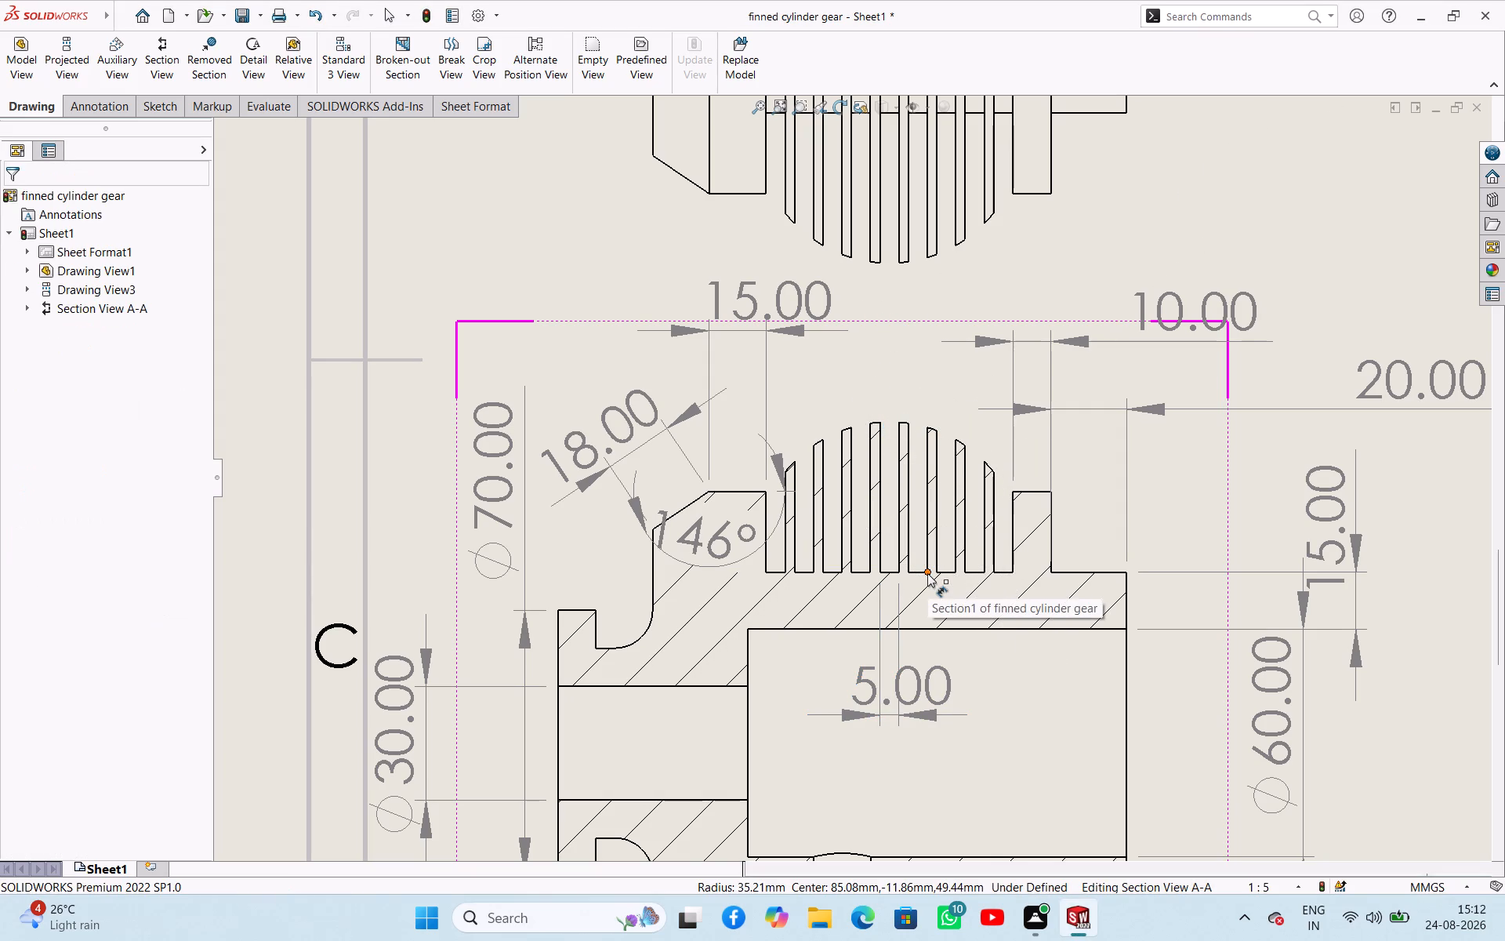
pyautogui.click(840, 491)
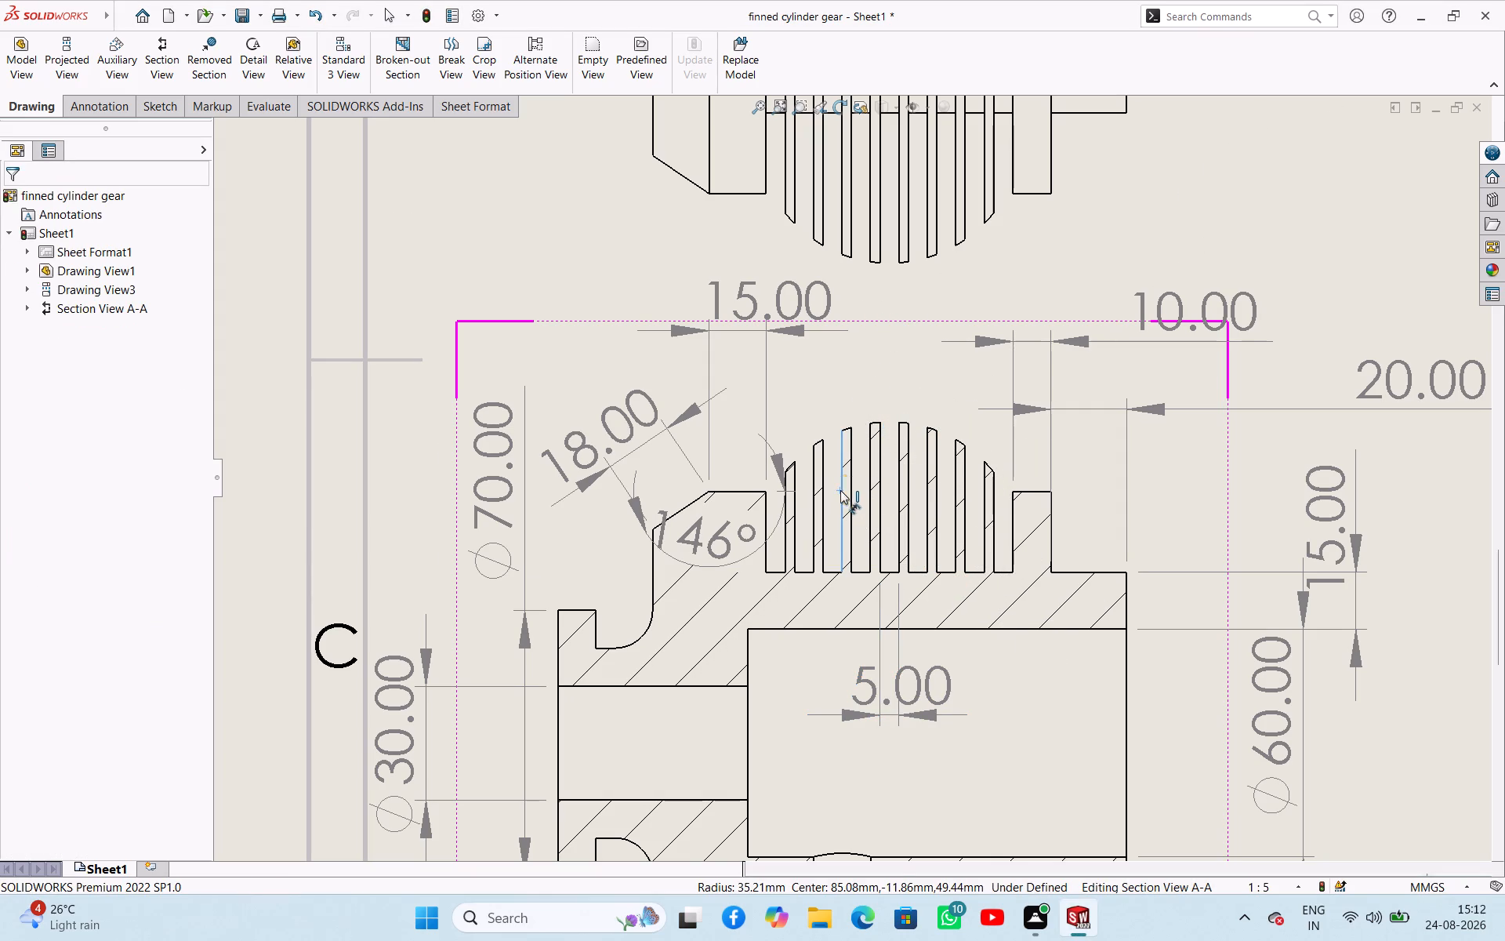
pyautogui.click(852, 518)
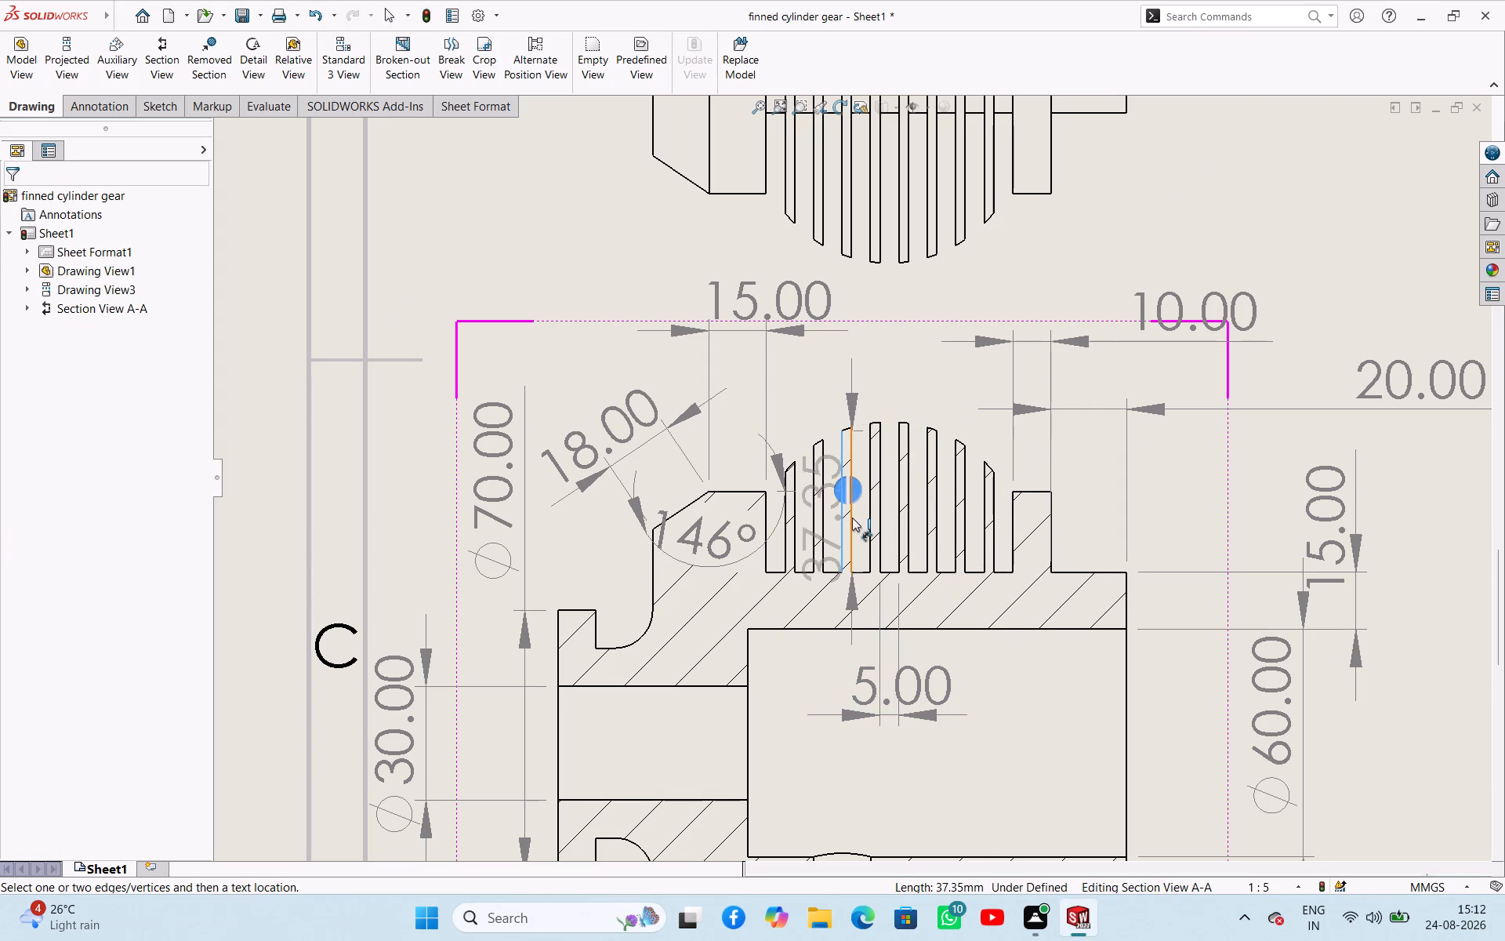
pyautogui.moveTo(904, 387); pyautogui.dragTo(911, 391)
pyautogui.scroll(6, 990, 492)
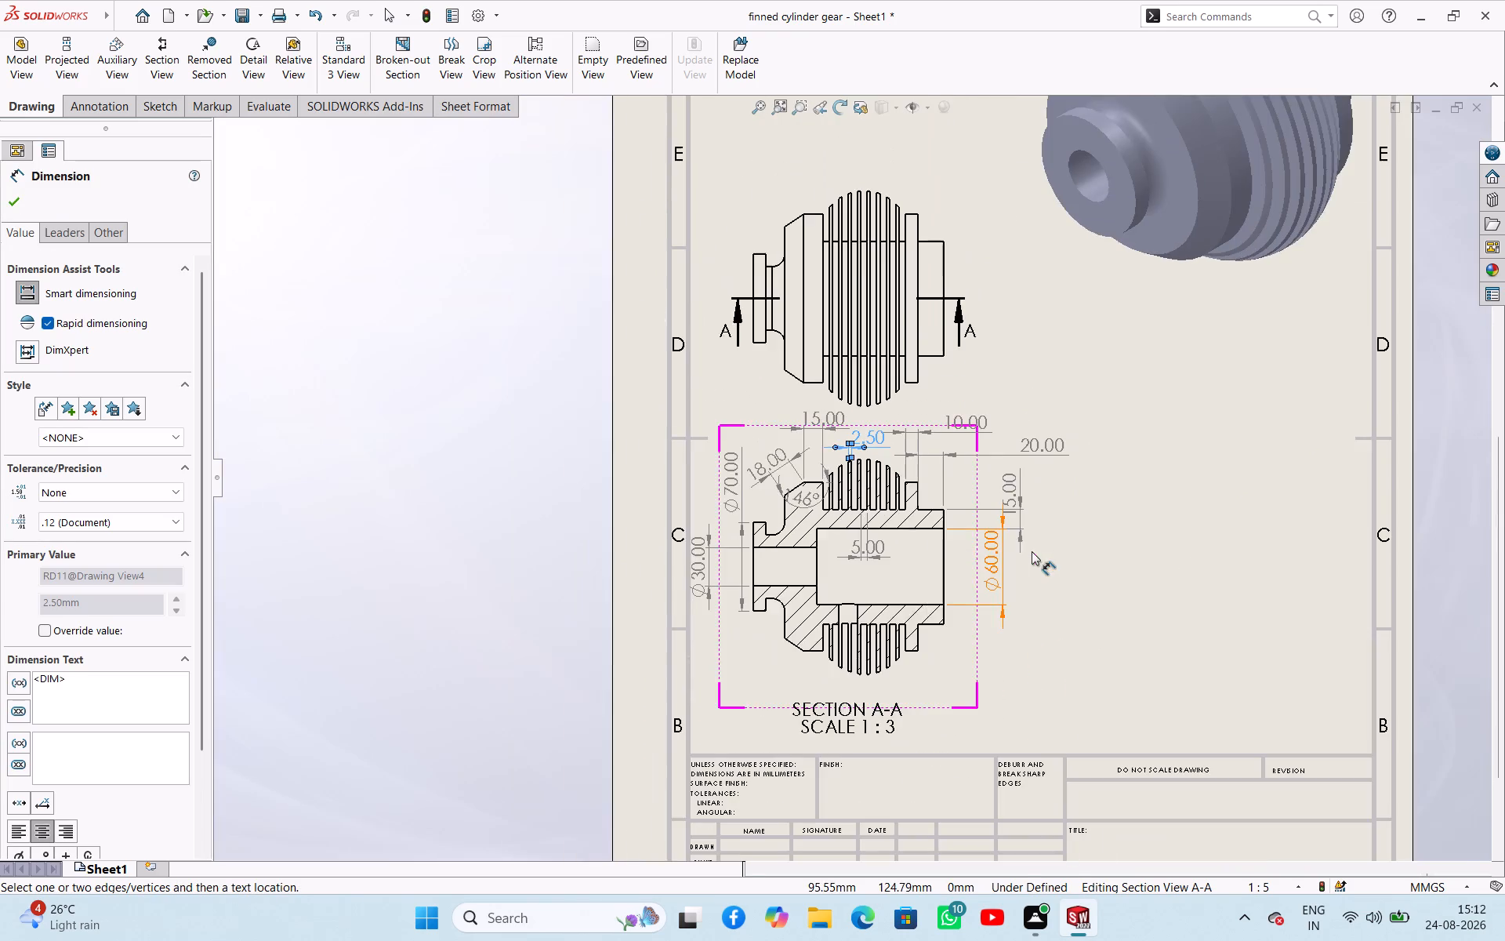
pyautogui.scroll(-2, 1099, 452)
pyautogui.scroll(2, 1103, 418)
pyautogui.rightClick(1075, 384)
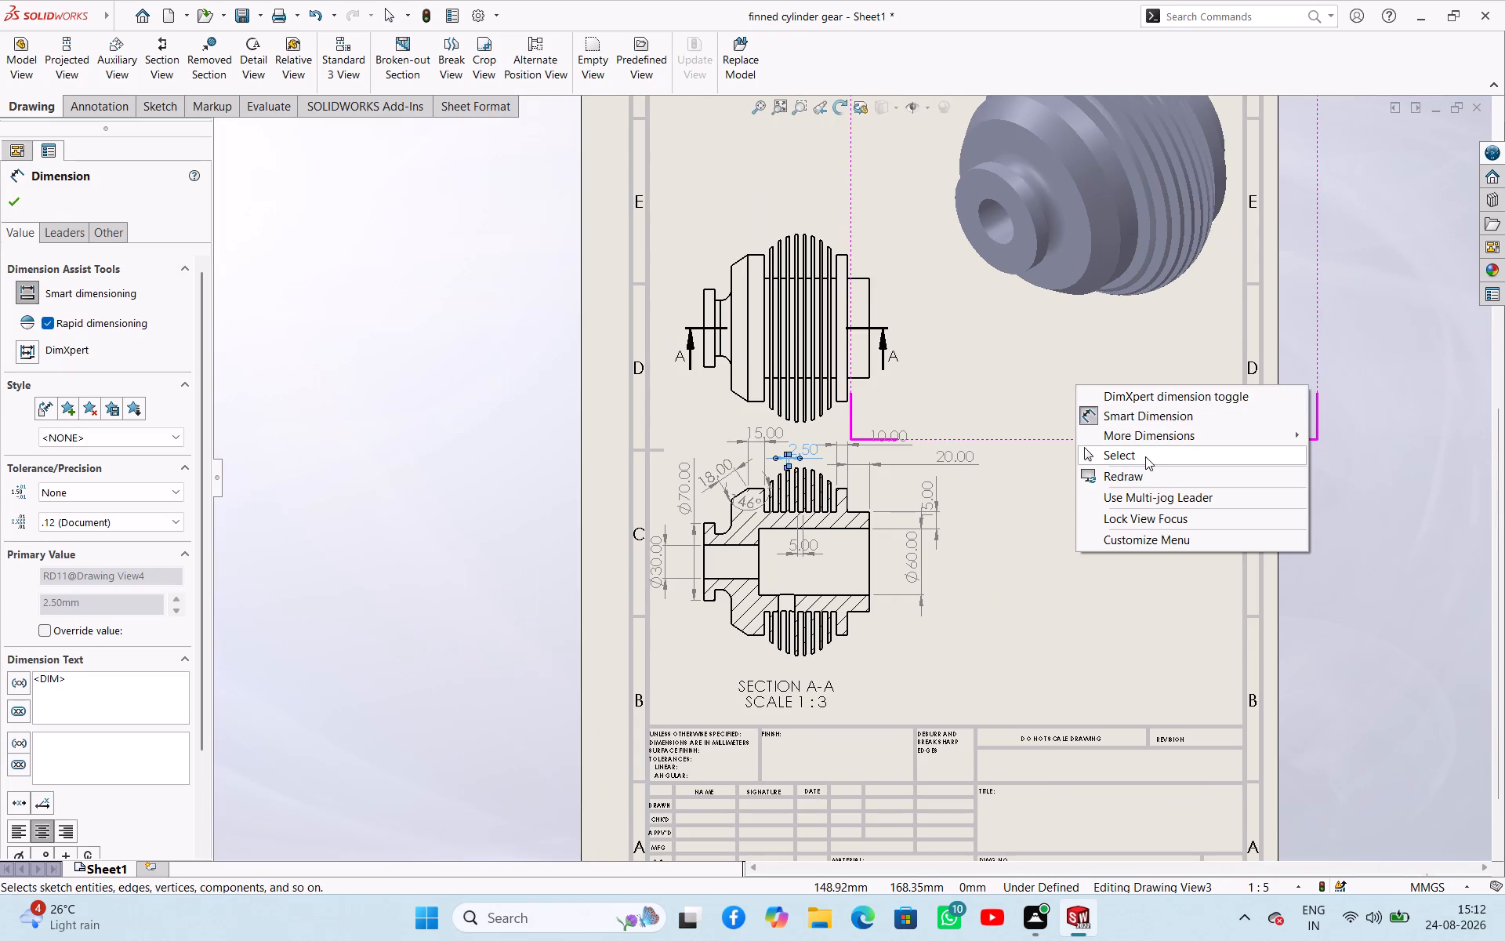
pyautogui.click(1145, 458)
pyautogui.click(524, 409)
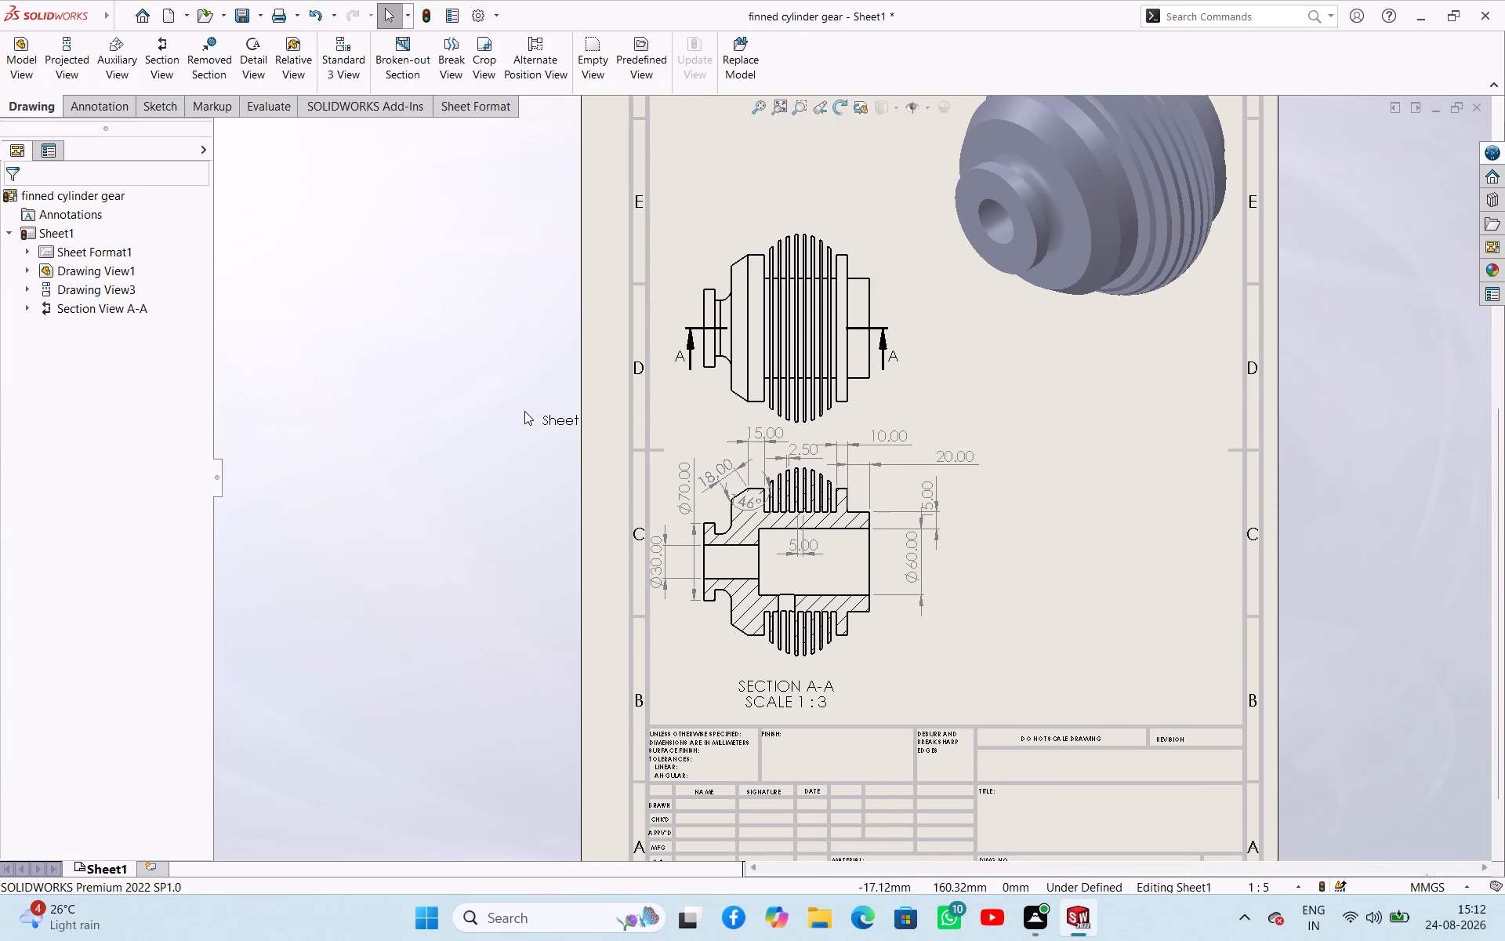
# Save the drawing as an Adobe PDF named finned cylinder gear in the 24-08 folder.
pyautogui.hotkey('ctrl', 's')
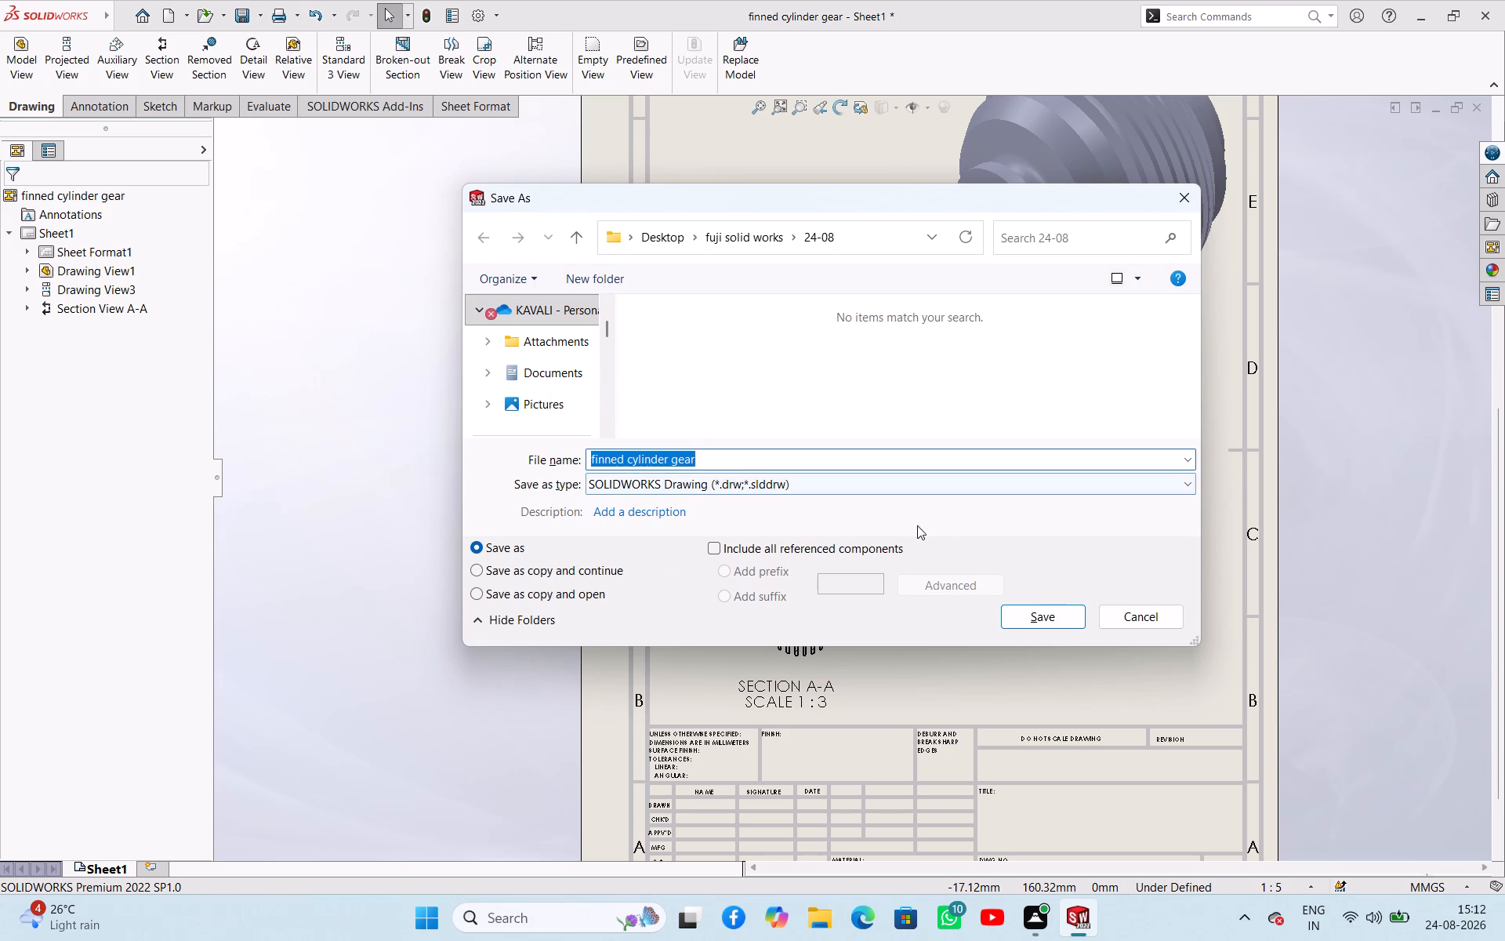
pyautogui.click(899, 477)
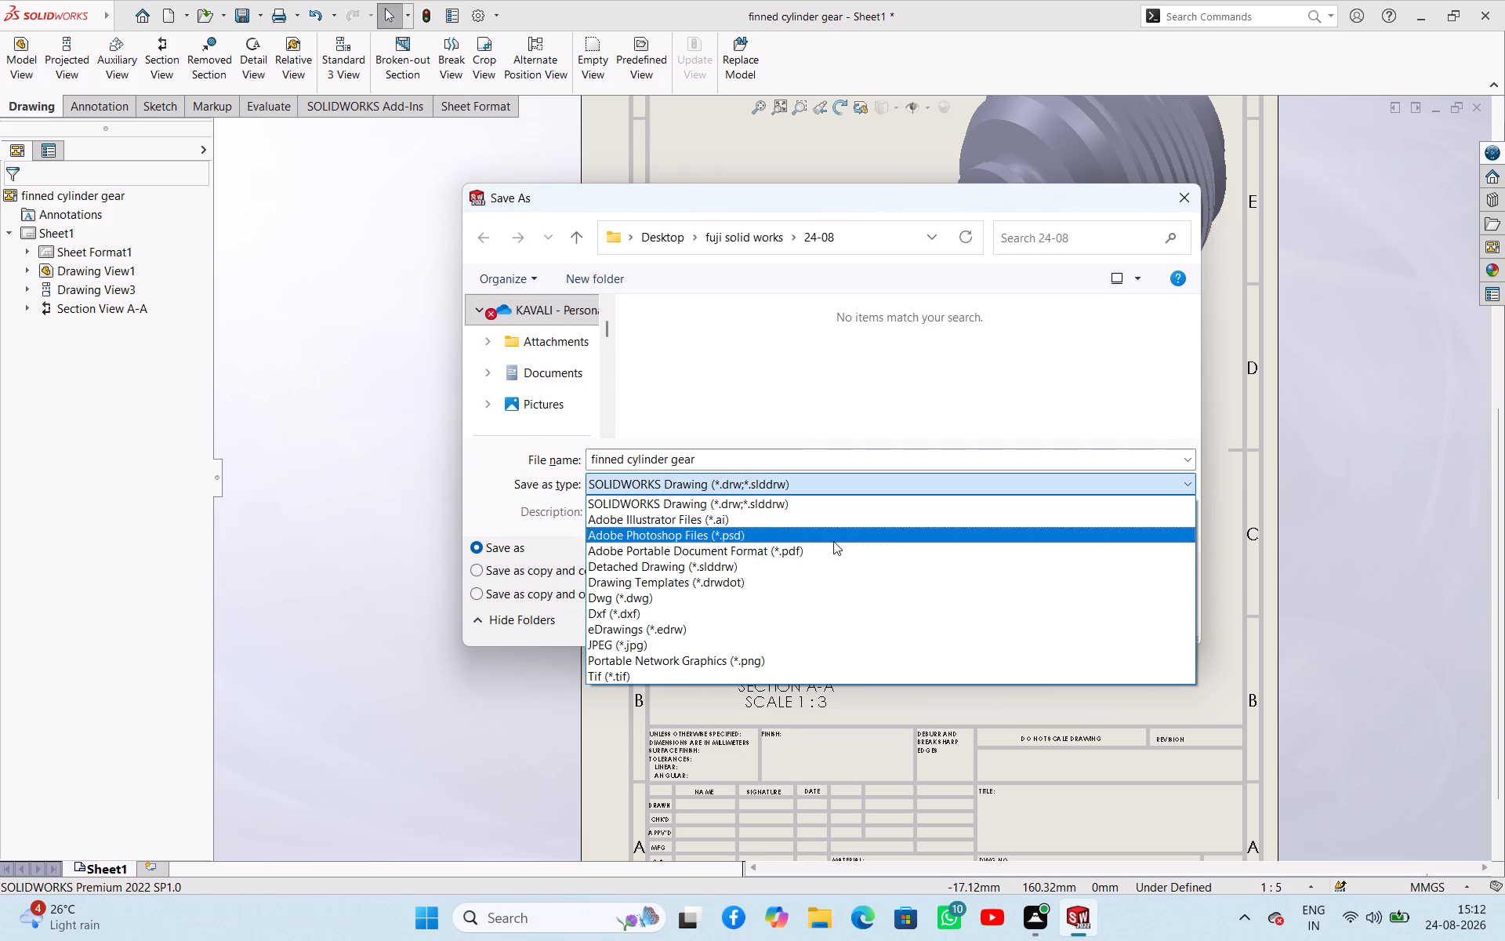
pyautogui.click(828, 550)
pyautogui.click(1046, 655)
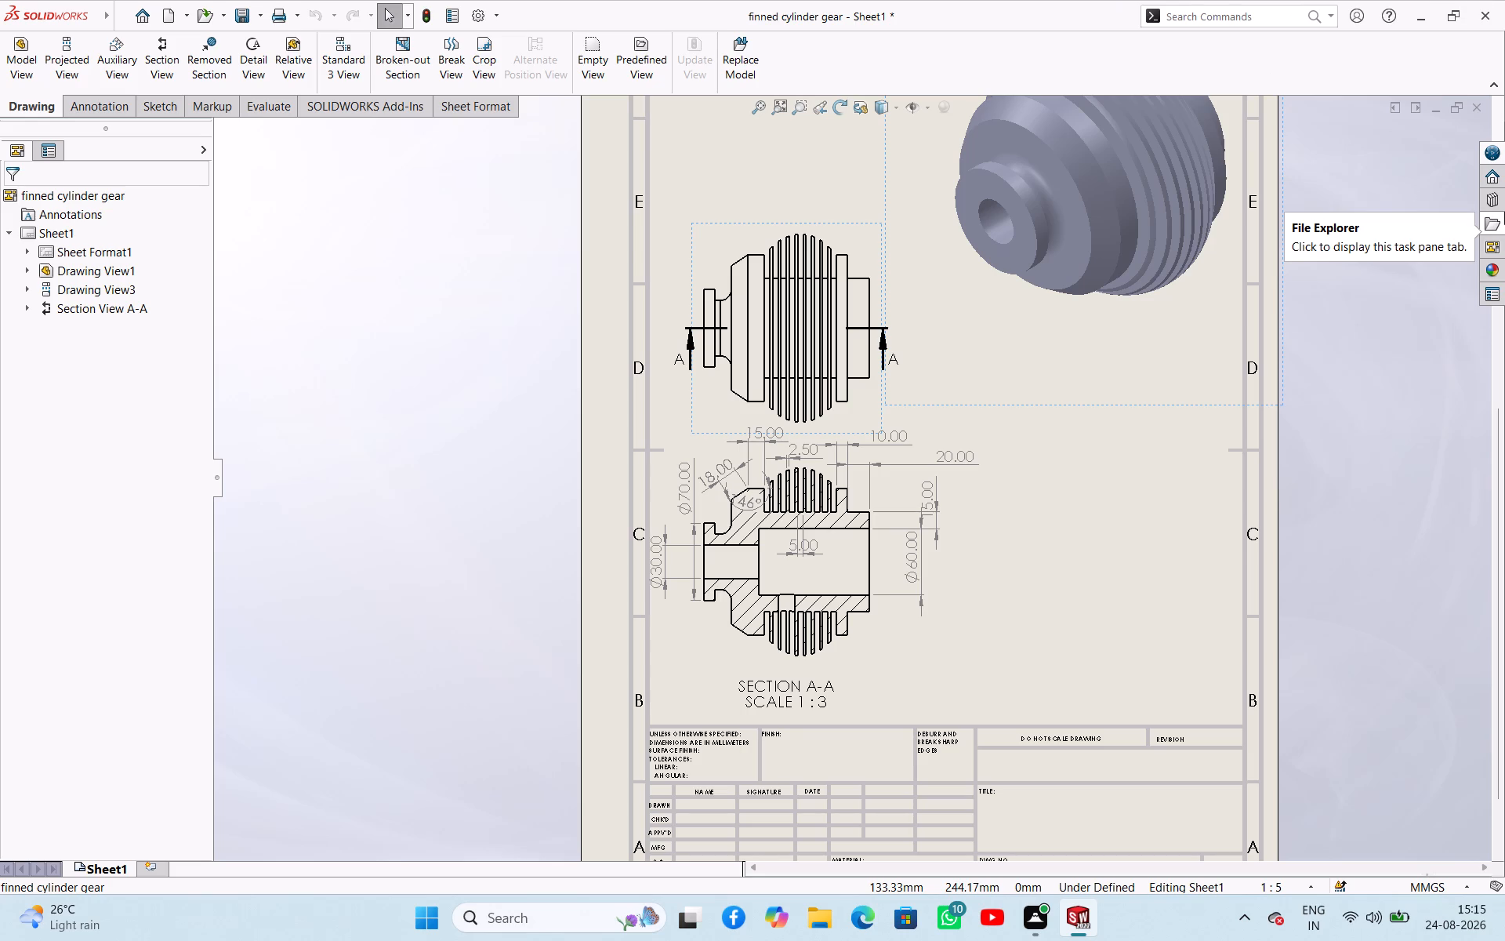
# Move the base view higher above the section view and bring the isometric view fully inside the sheet border.
pyautogui.scroll(-3, 800, 419)
pyautogui.scroll(3, 803, 406)
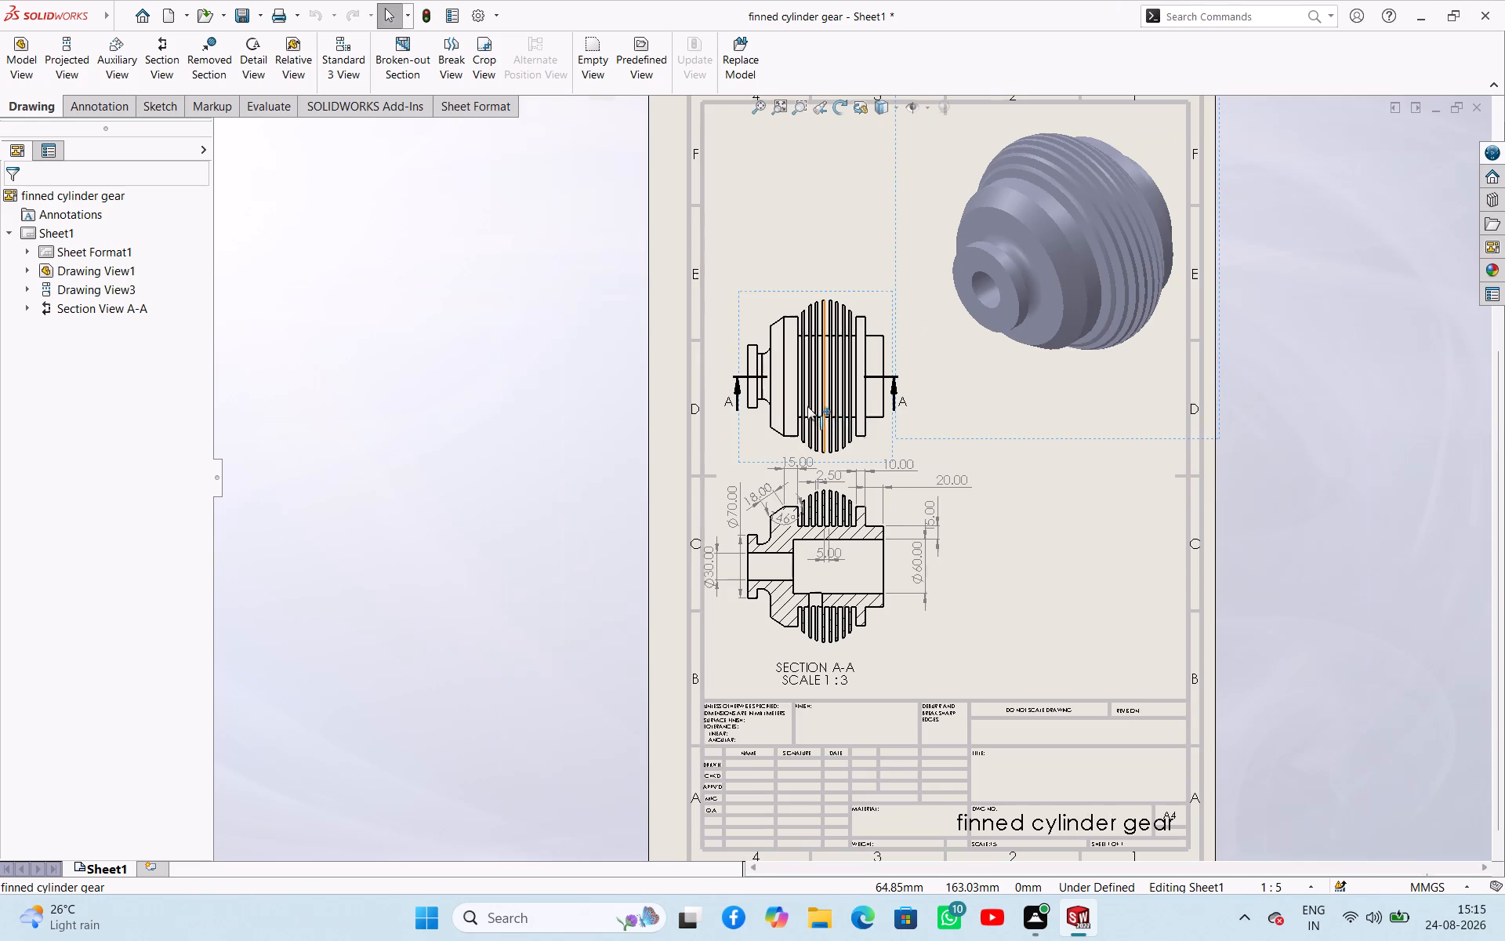
pyautogui.moveTo(891, 447); pyautogui.dragTo(876, 396)
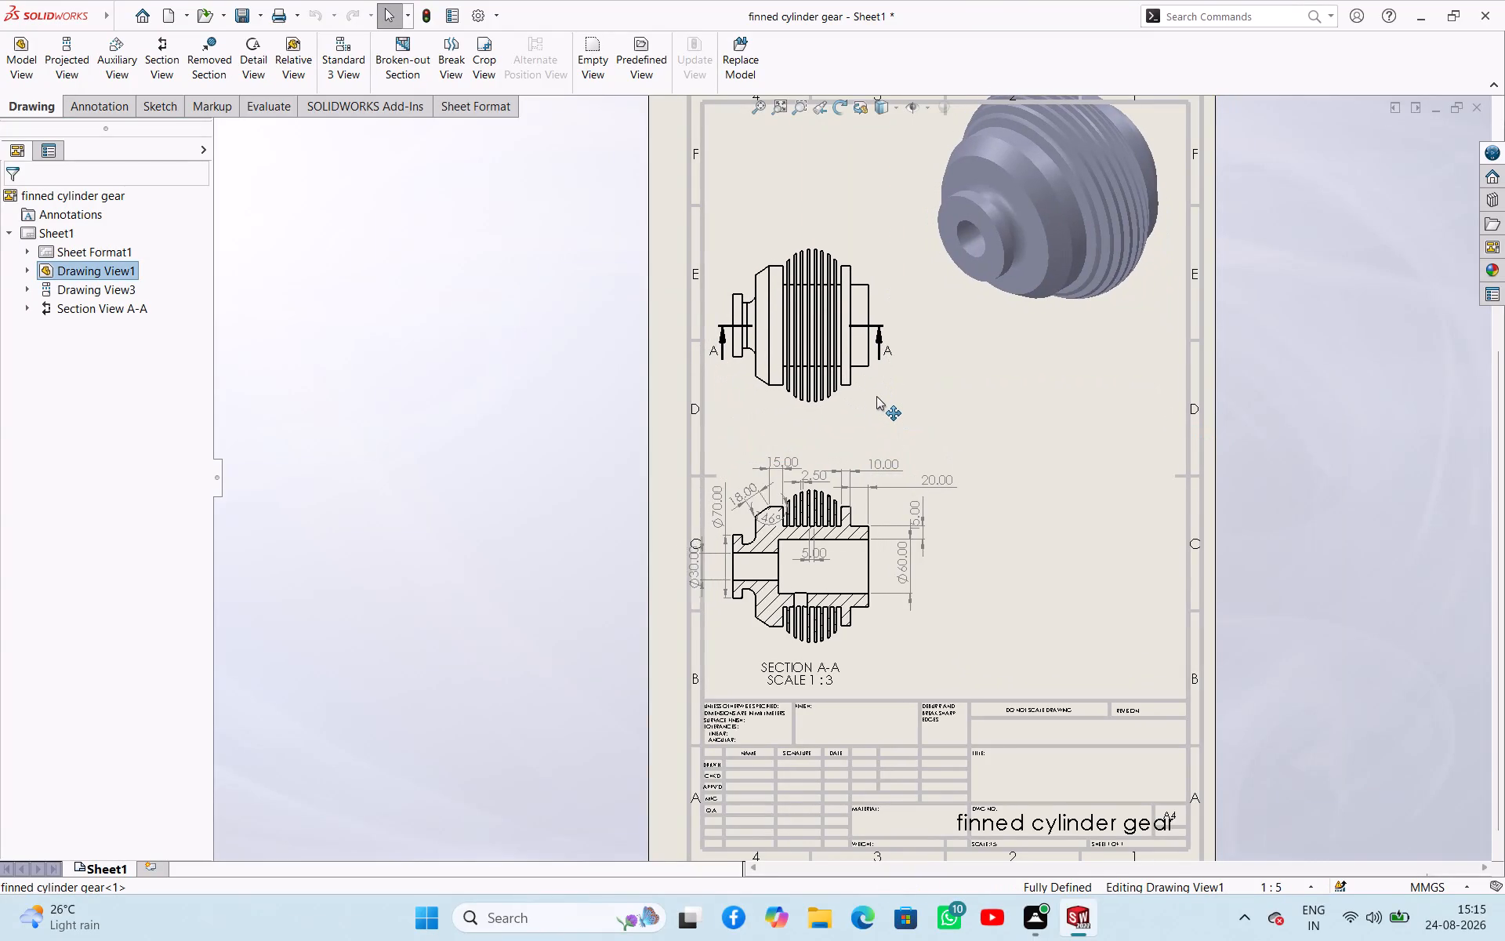
pyautogui.moveTo(876, 396); pyautogui.dragTo(898, 391)
pyautogui.scroll(2, 958, 400)
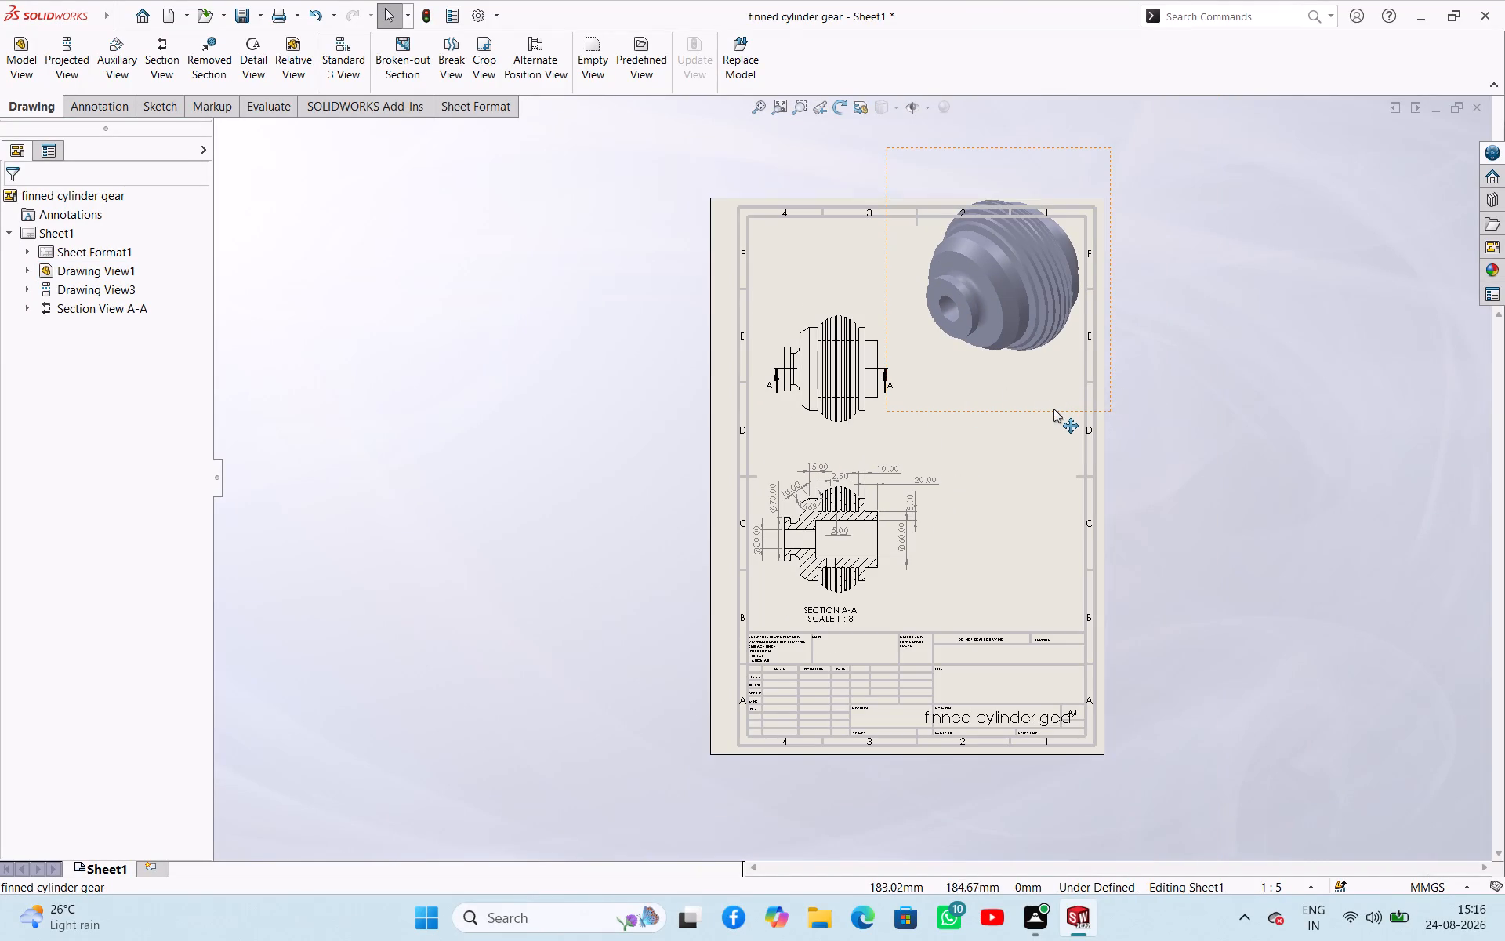
pyautogui.moveTo(1053, 409); pyautogui.dragTo(1049, 455)
pyautogui.scroll(1, 1049, 455)
pyautogui.click(592, 430)
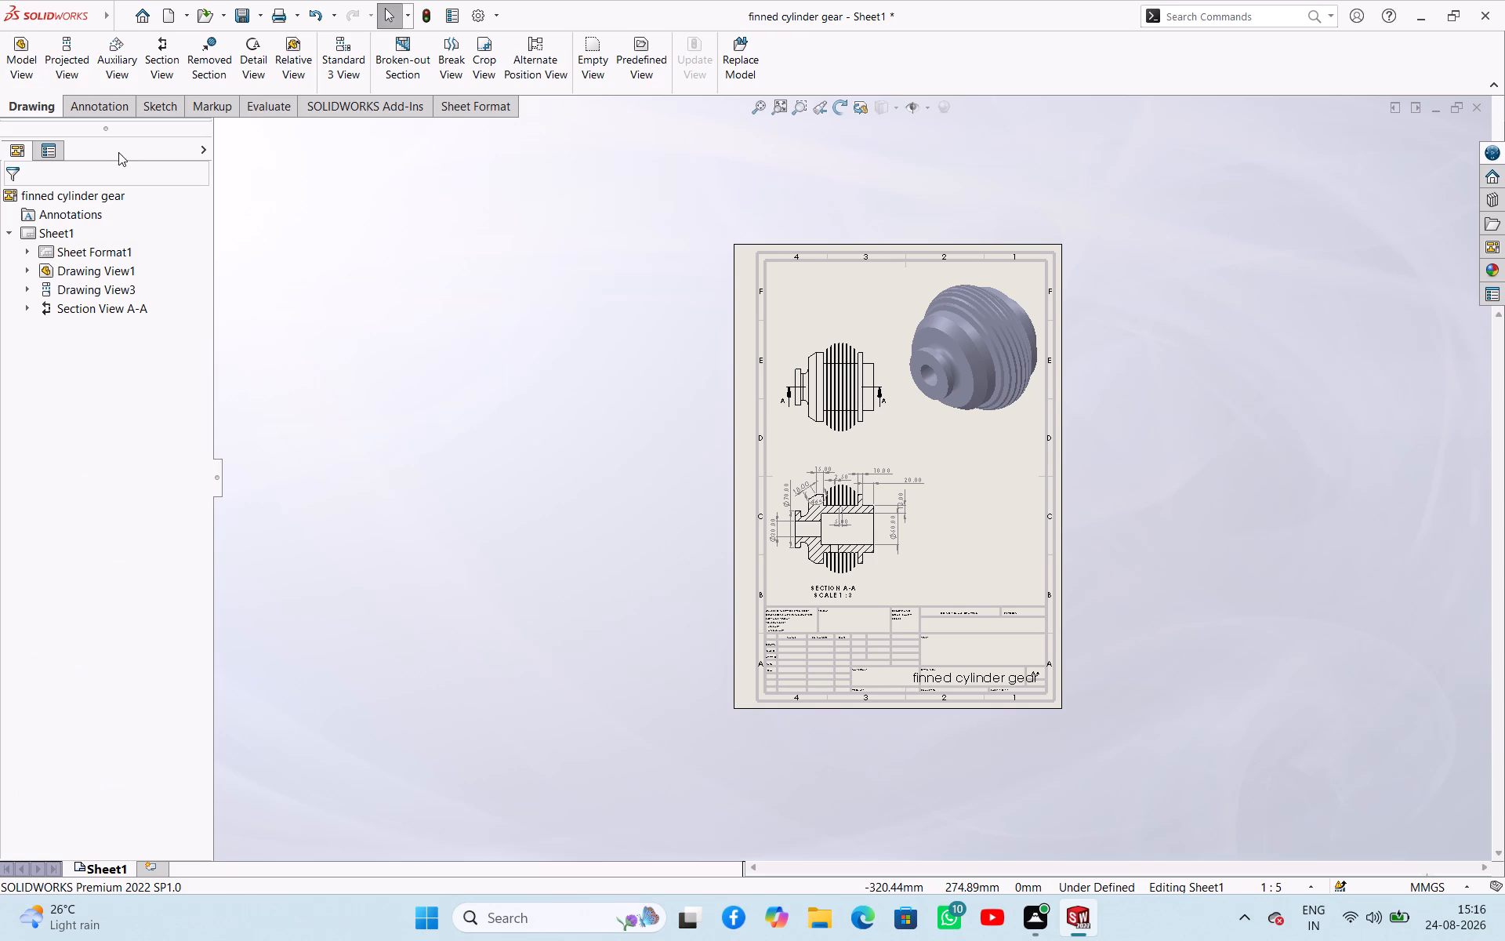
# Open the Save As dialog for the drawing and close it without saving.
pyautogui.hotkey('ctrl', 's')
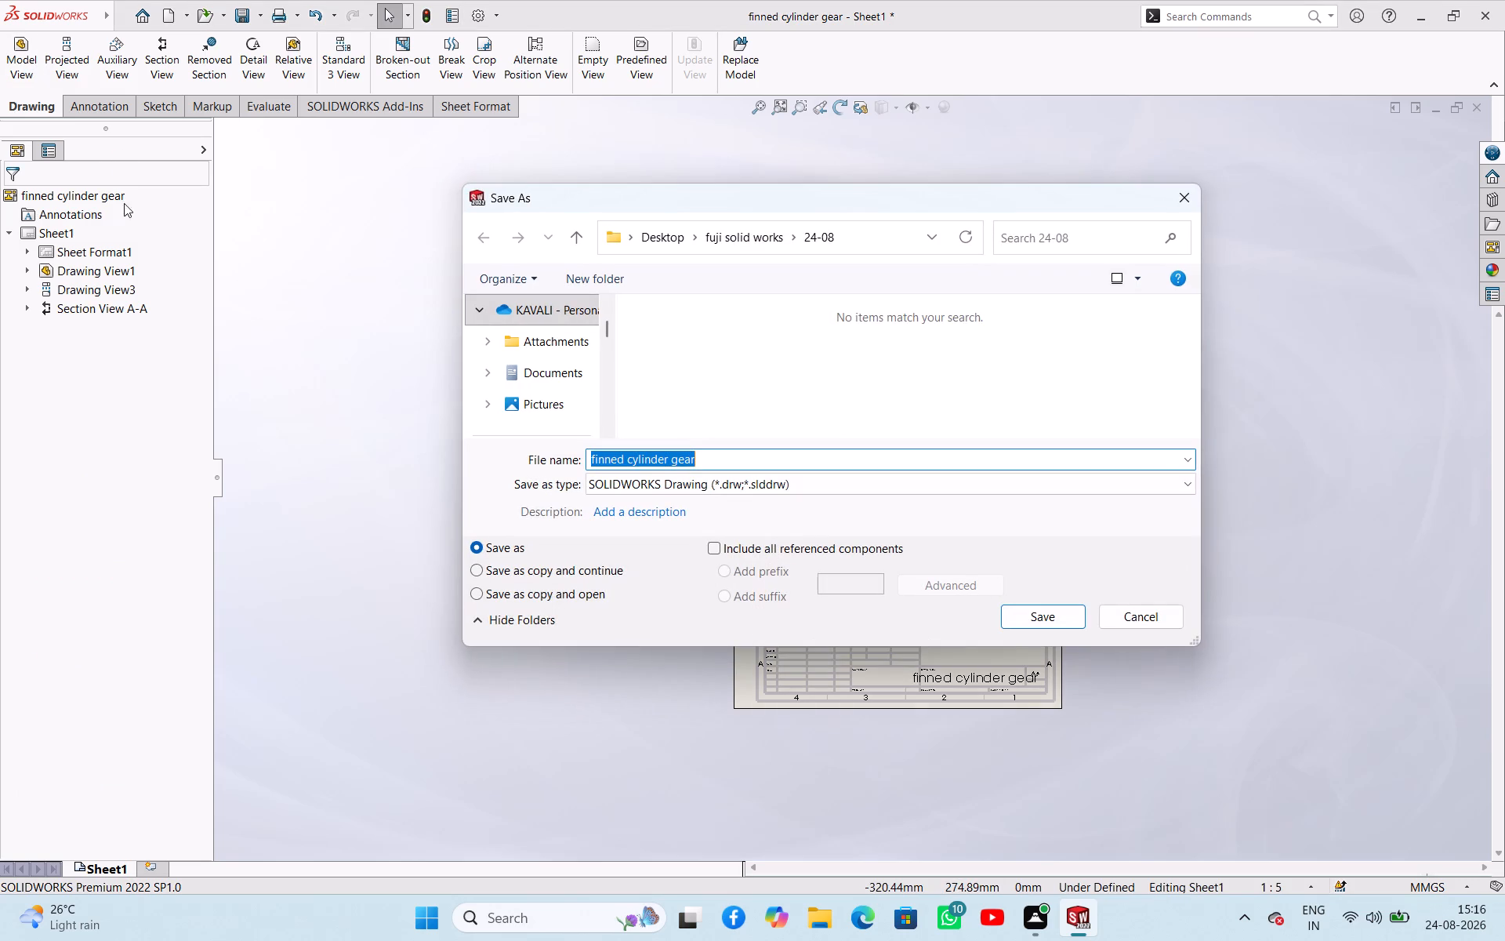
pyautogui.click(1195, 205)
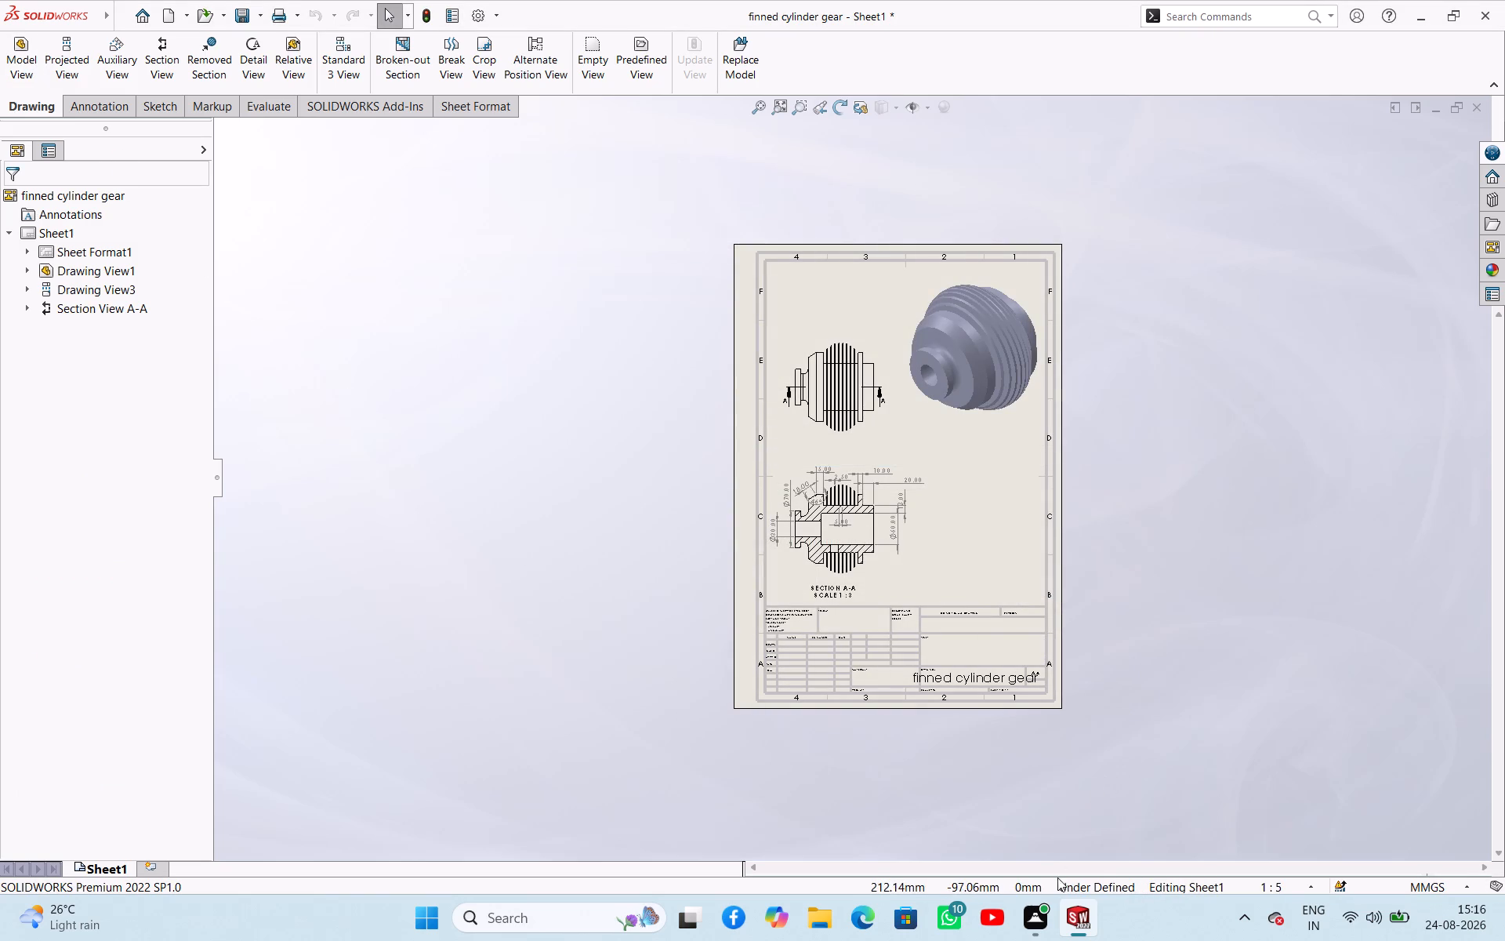